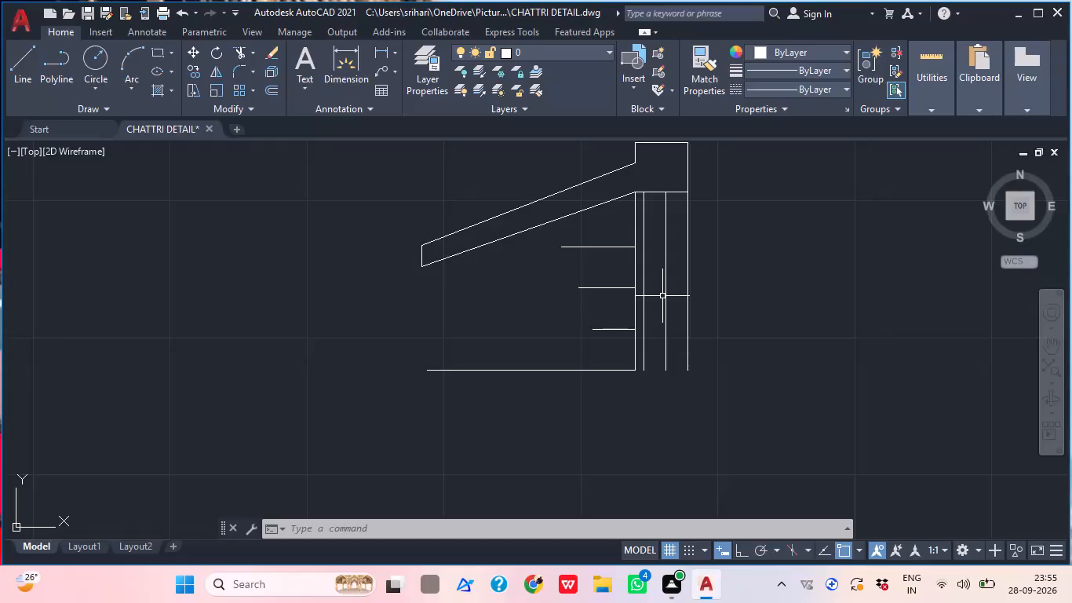
# Erase the sloping roof slab lines, the vertical wall lines and the uppermost short horizontal line of the existing detail.
pyautogui.click(688, 263)
pyautogui.press('Escape')
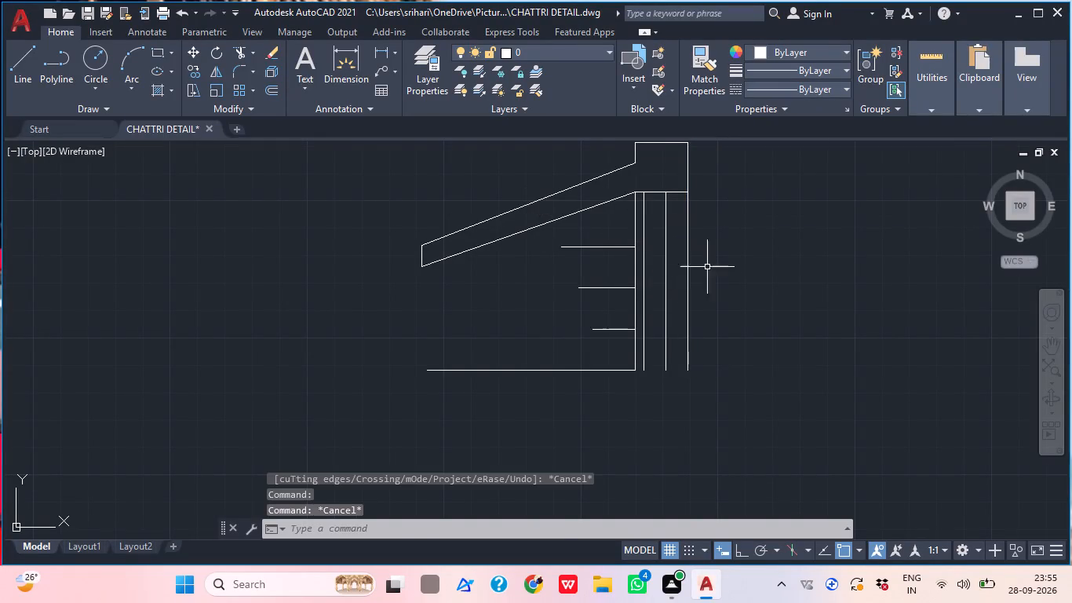
pyautogui.click(711, 277)
pyautogui.click(545, 163)
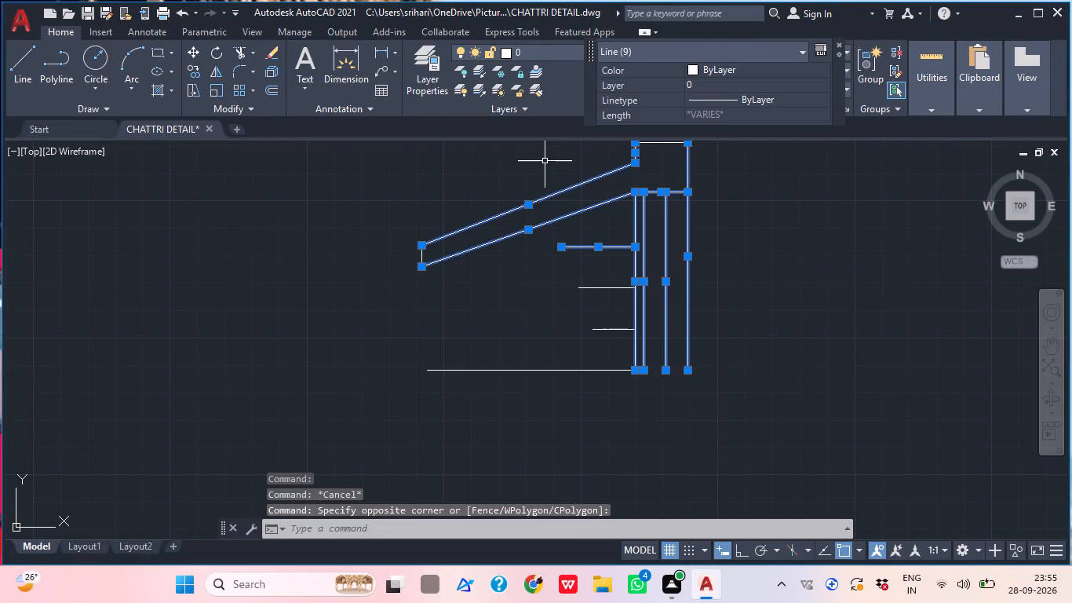
pyautogui.press('Delete')
# Erase the four leftover short line segments, keeping only the long horizontal base line.
pyautogui.scroll(-2, 735, 274)
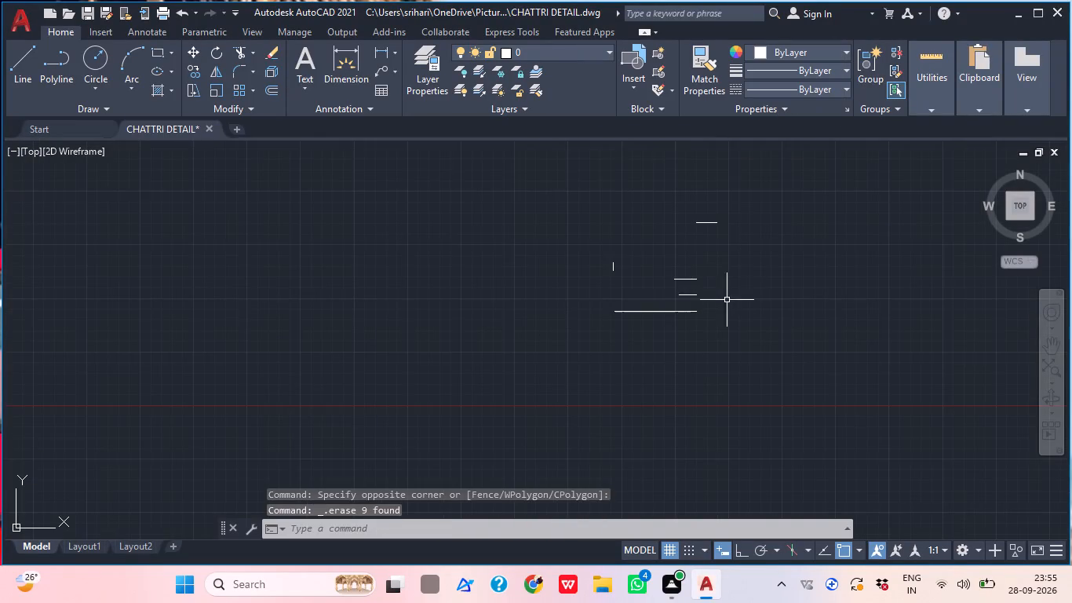
pyautogui.scroll(2, 727, 323)
pyautogui.moveTo(687, 280); pyautogui.dragTo(682, 269)
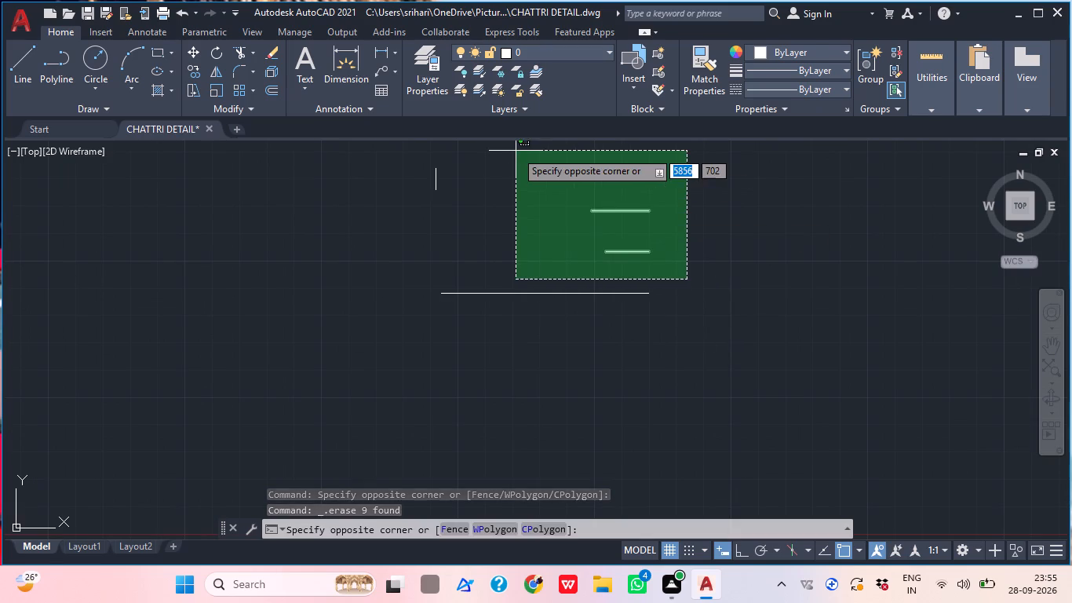
pyautogui.click(516, 154)
pyautogui.click(483, 161)
pyautogui.click(374, 183)
pyautogui.scroll(-2, 409, 199)
pyautogui.moveTo(492, 220); pyautogui.dragTo(479, 276, button='middle')
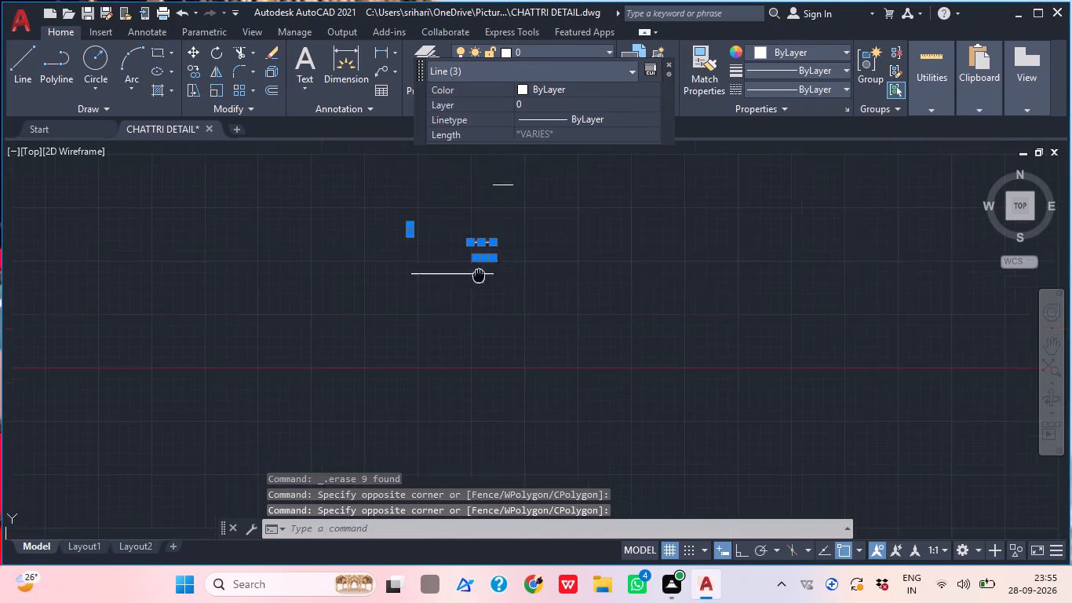
pyautogui.moveTo(479, 276); pyautogui.dragTo(463, 362, button='middle')
pyautogui.click(523, 314)
pyautogui.click(467, 279)
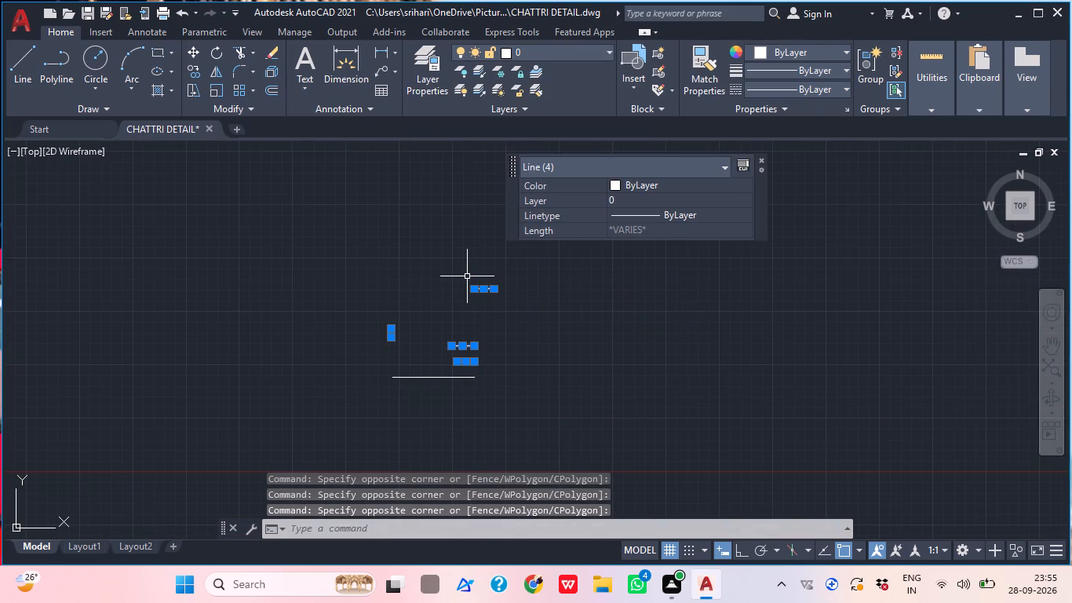
pyautogui.press('Delete')
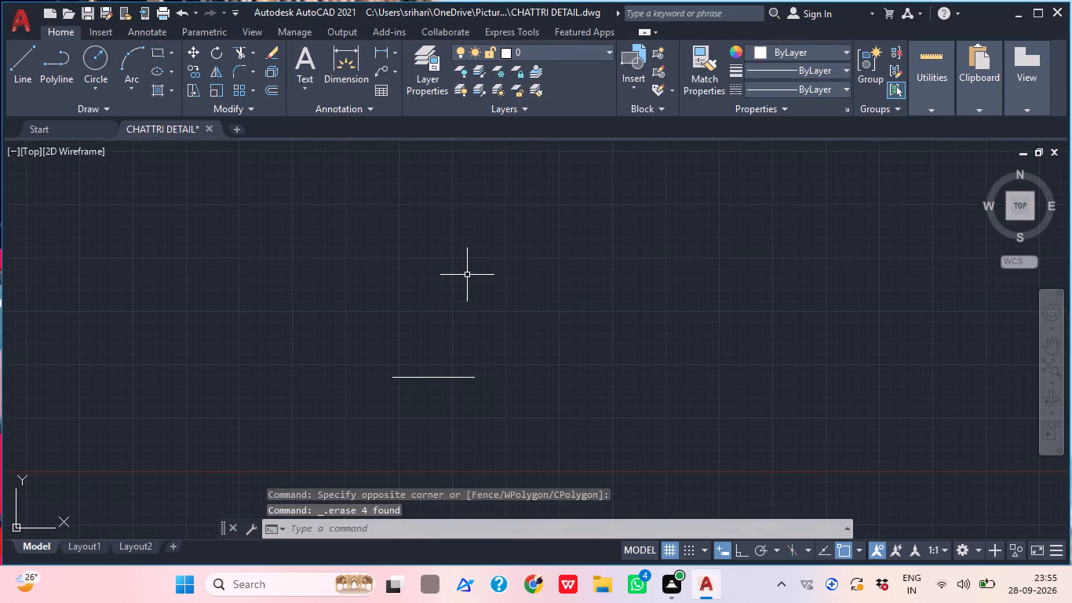
# With Ortho on, draw a vertical line 350 long upward from the right end of the base line.
pyautogui.press('l')
pyautogui.press('Return')
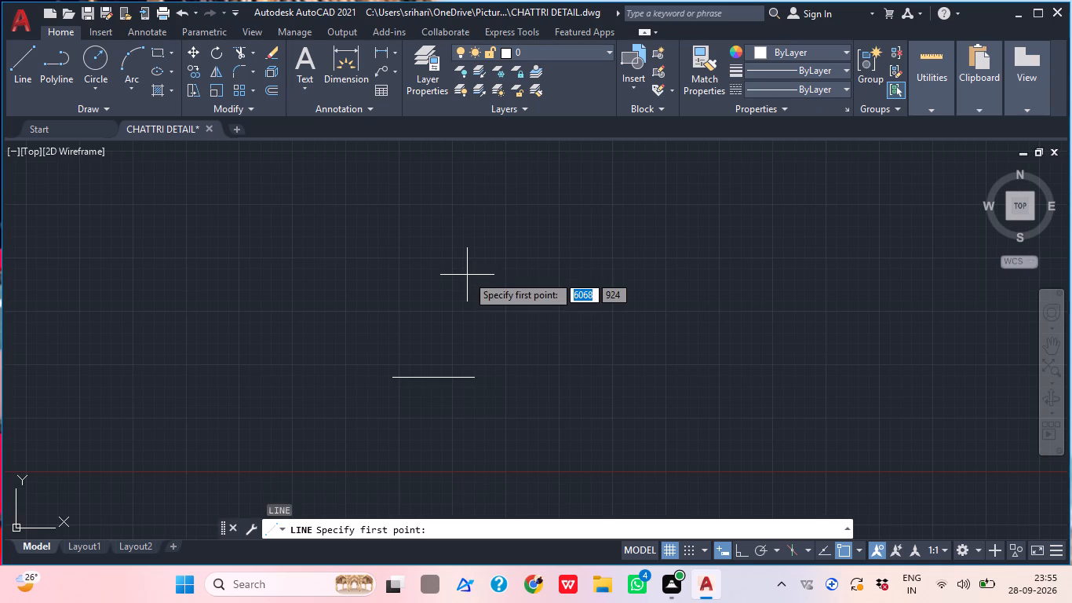
pyautogui.scroll(4, 479, 373)
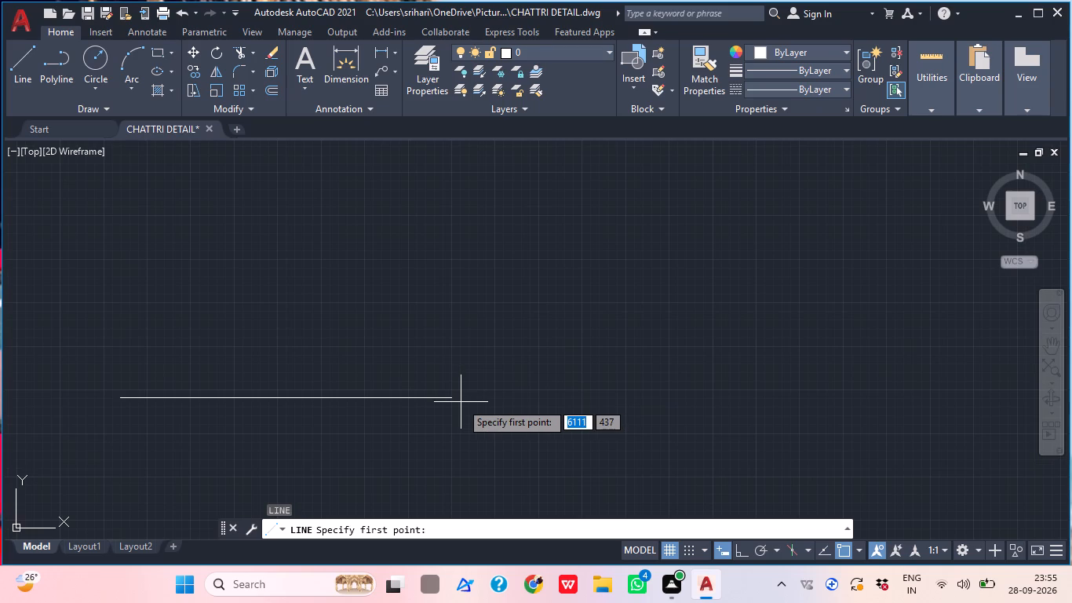
pyautogui.click(454, 402)
pyautogui.scroll(-2, 454, 389)
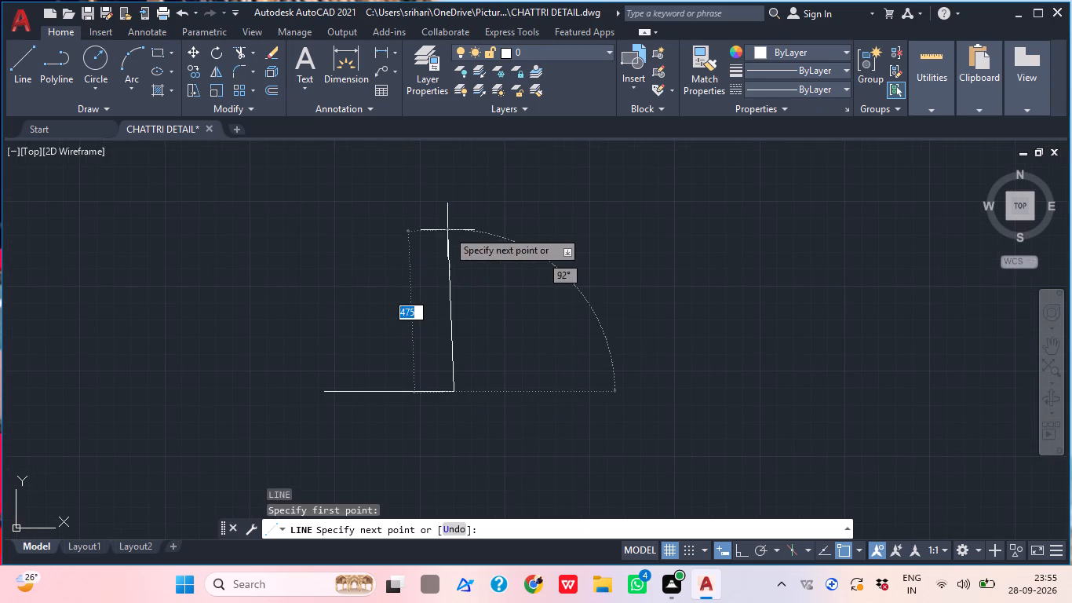
pyautogui.click(738, 557)
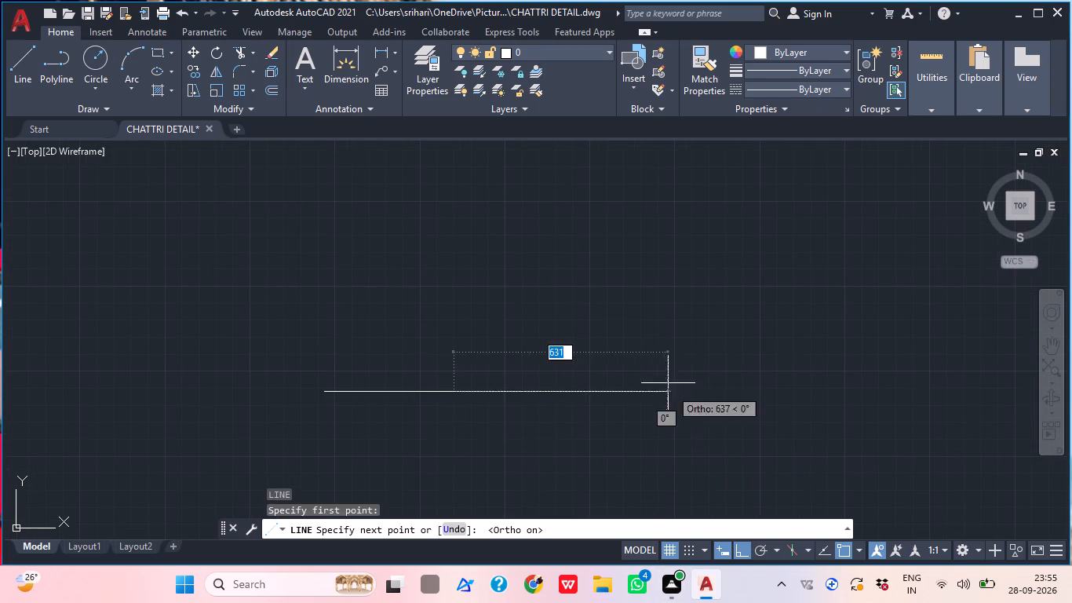
pyautogui.moveTo(503, 208); pyautogui.dragTo(483, 276, button='middle')
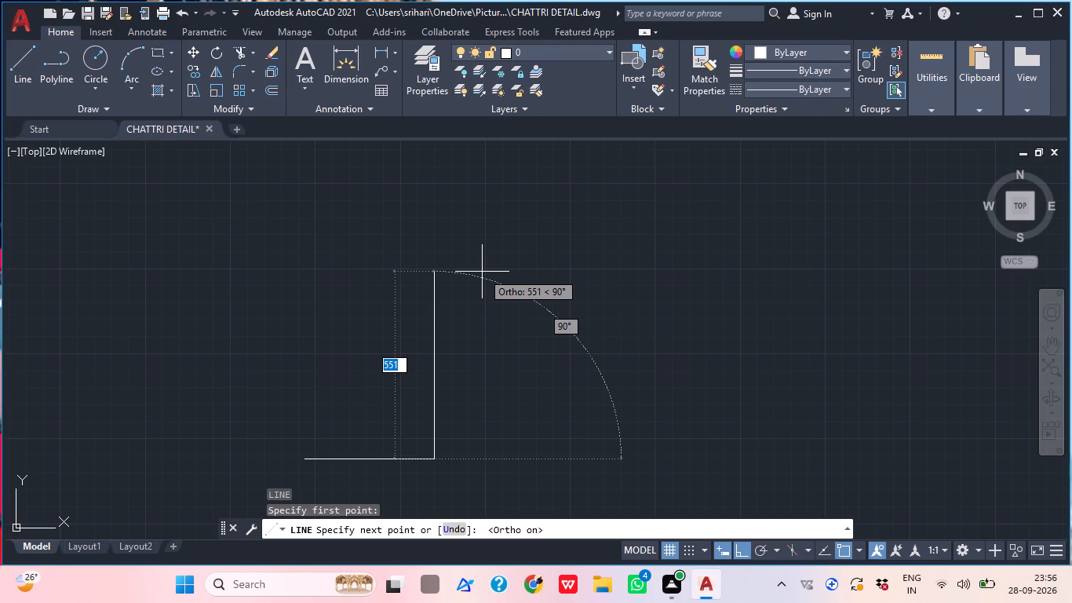
pyautogui.press('5')
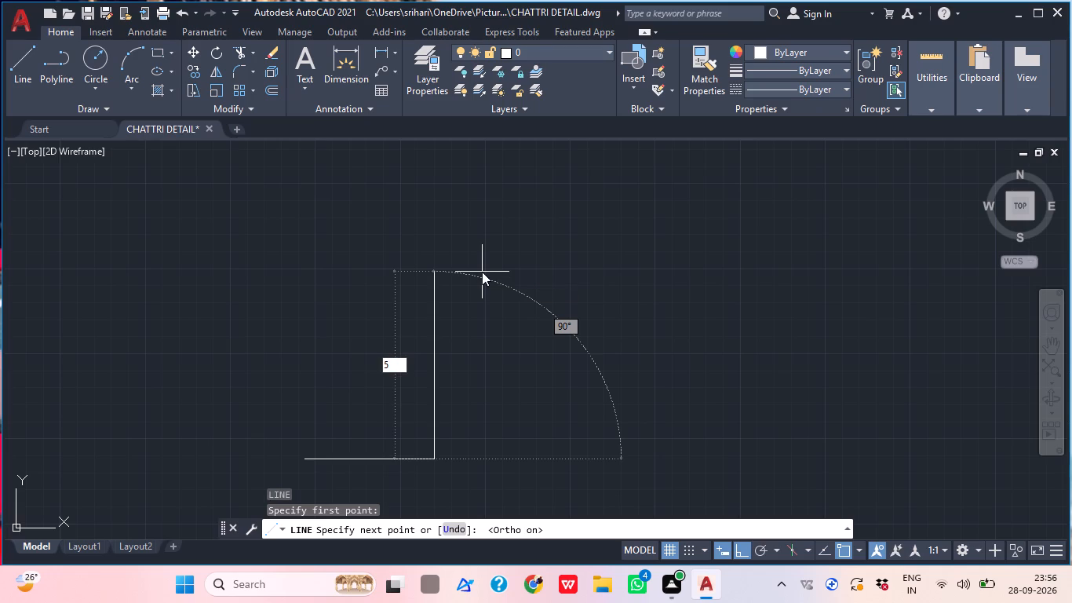
pyautogui.press('BackSpace')
pyautogui.write('35')
pyautogui.press('0')
pyautogui.press('Return')
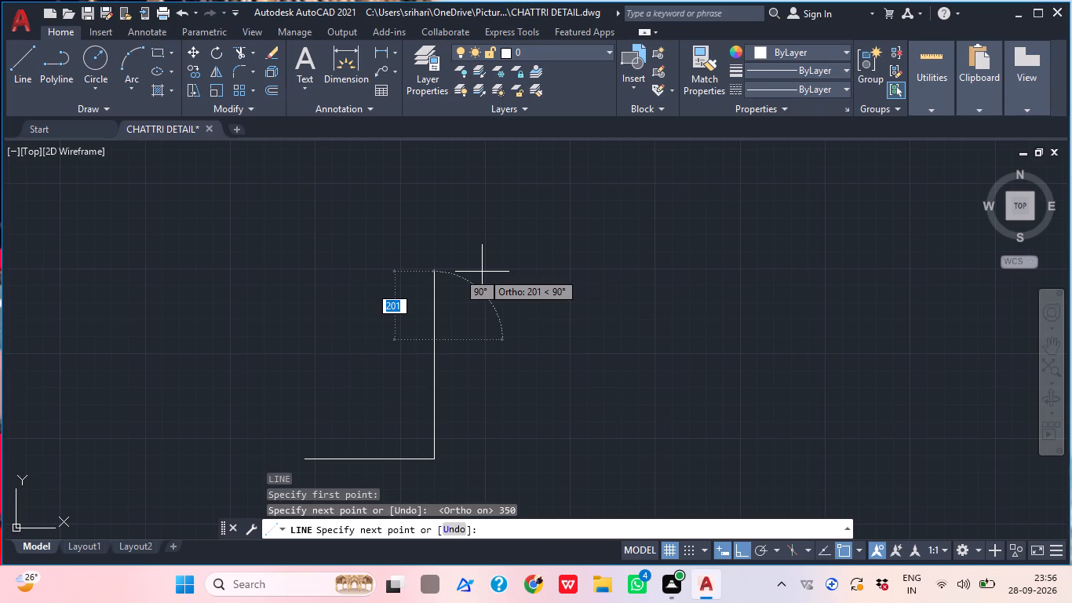
pyautogui.press('Escape')
# Offset the vertical line by 15 to its right side.
pyautogui.moveTo(374, 316); pyautogui.dragTo(421, 244, button='middle')
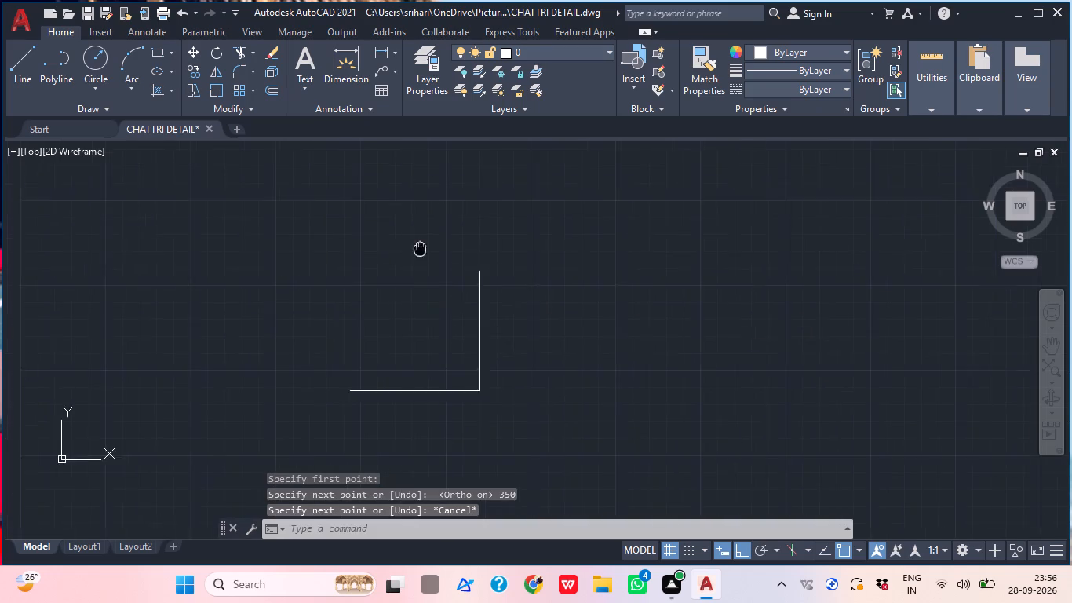
pyautogui.moveTo(421, 244); pyautogui.dragTo(422, 236, button='middle')
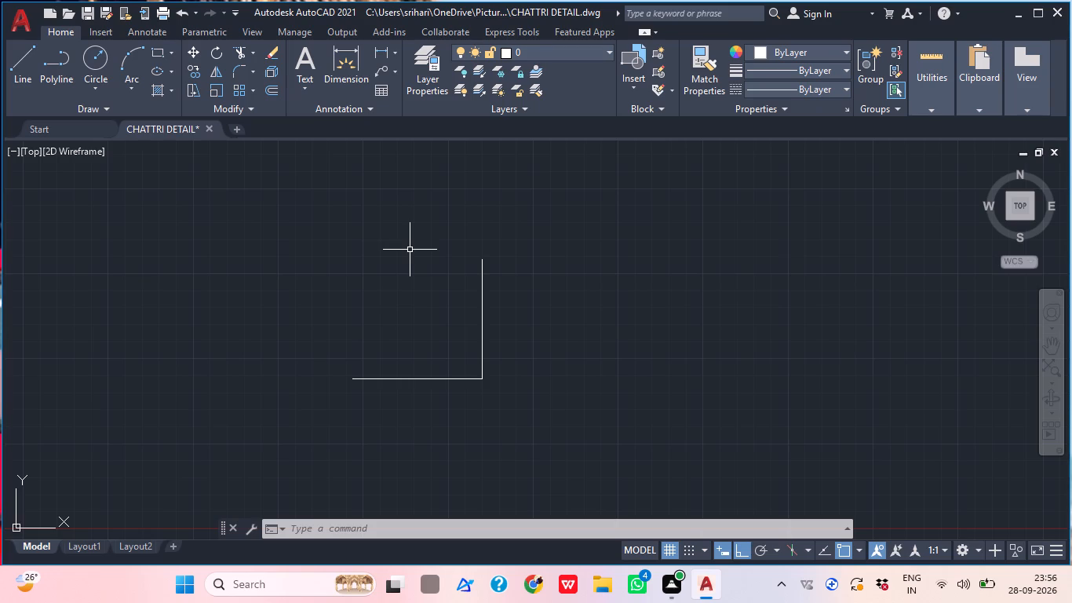
pyautogui.scroll(1, 465, 403)
pyautogui.moveTo(504, 393); pyautogui.dragTo(483, 407, button='middle')
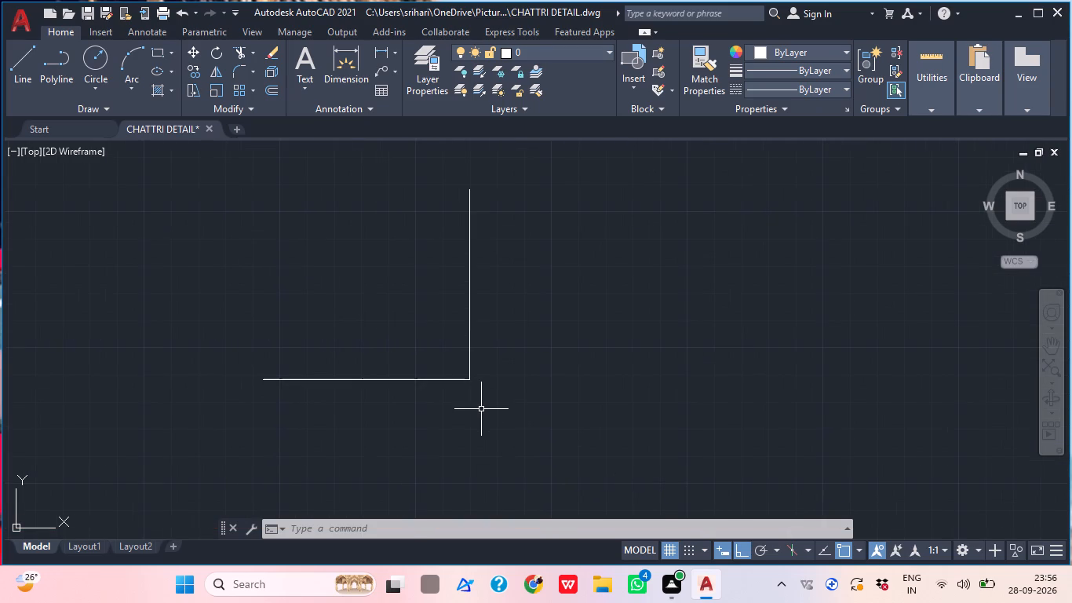
pyautogui.press('o')
pyautogui.press('Return')
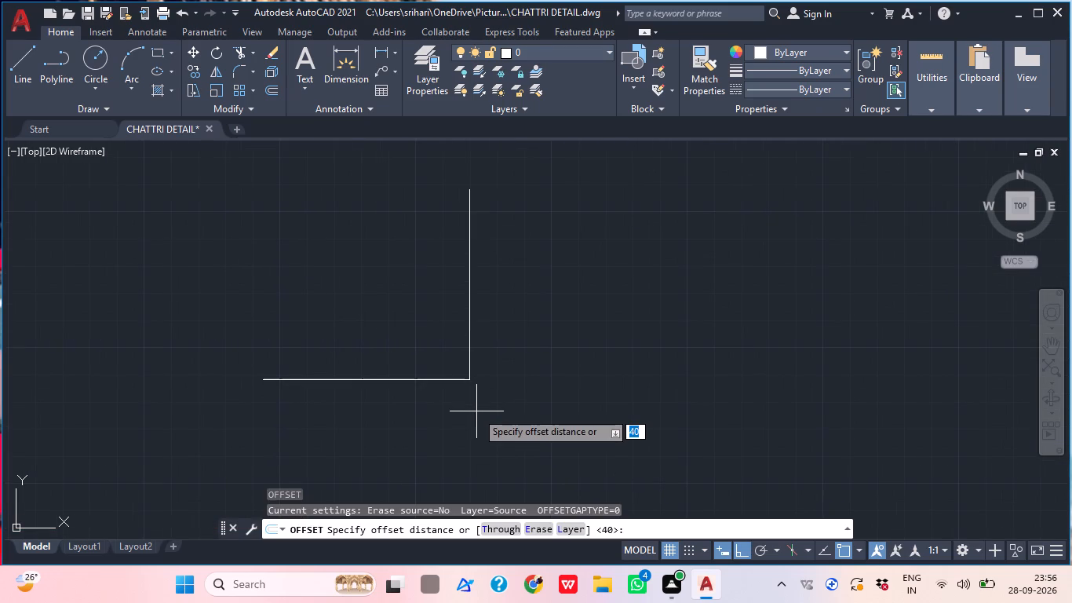
pyautogui.write('15')
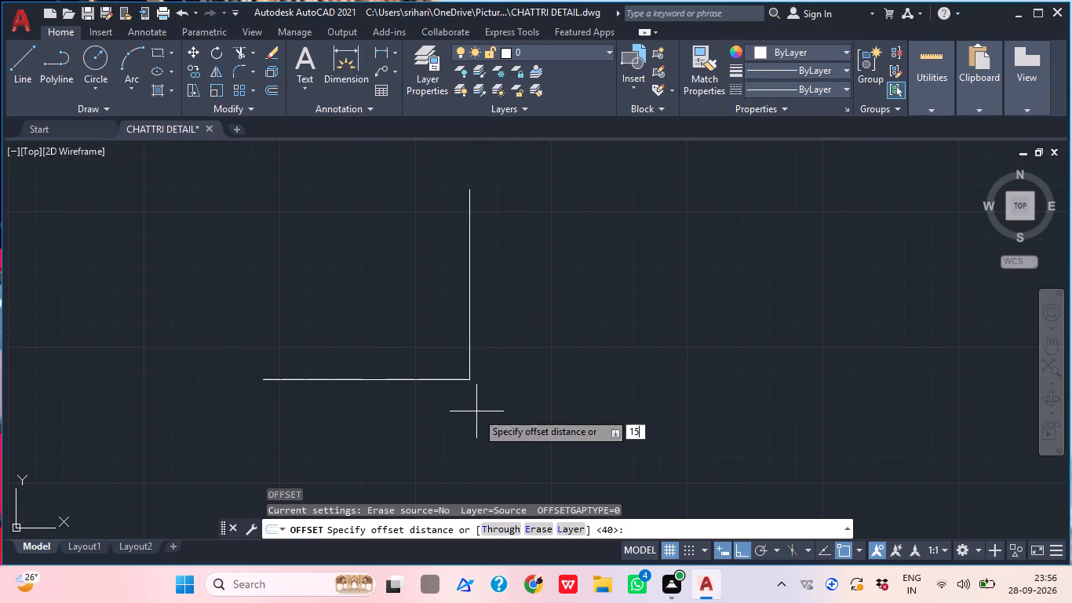
pyautogui.press('Return')
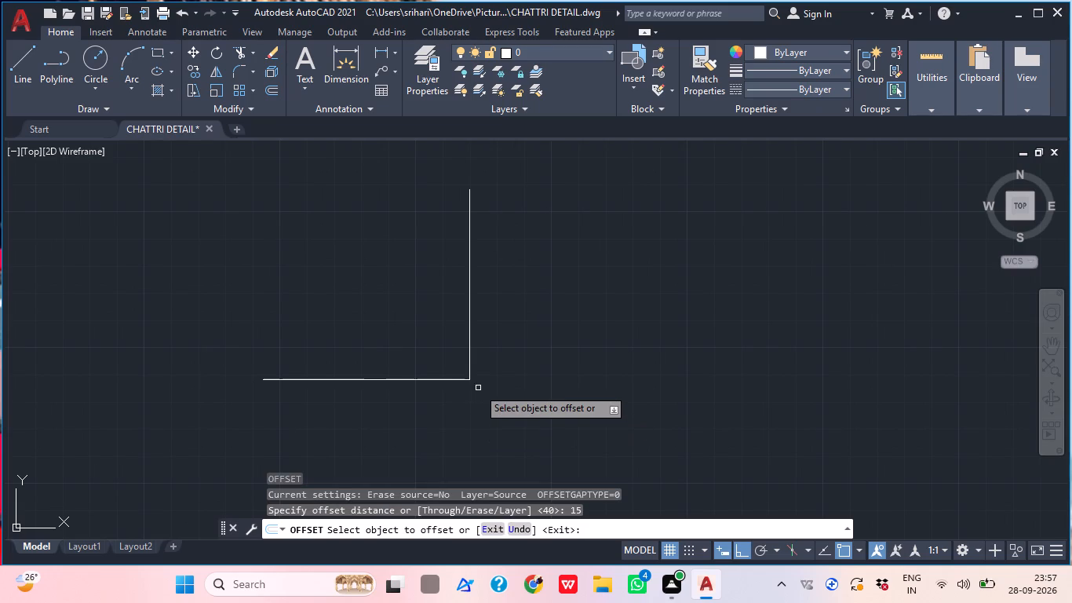
pyautogui.scroll(1, 471, 358)
pyautogui.click(467, 348)
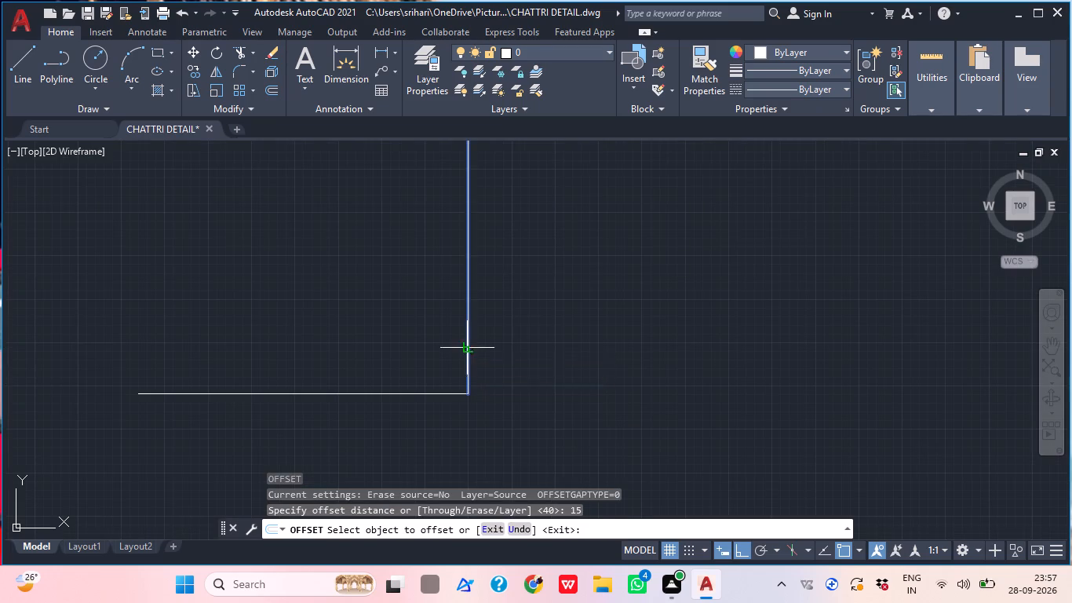
pyautogui.click(512, 342)
pyautogui.press('space')
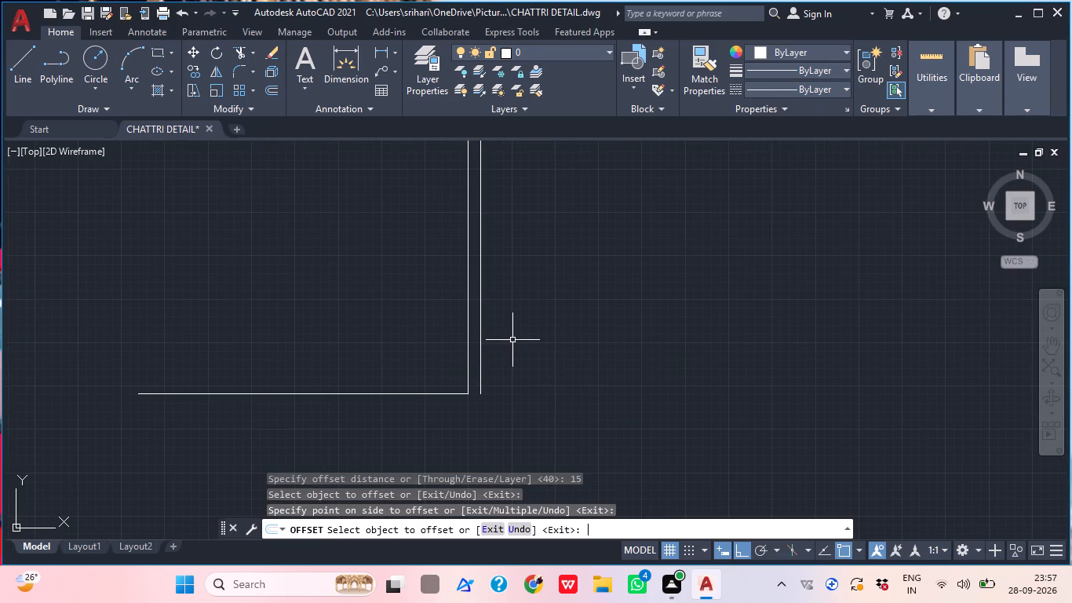
# Offset the rightmost vertical line by 40 to the right twice, each time from the newest line.
pyautogui.press('space')
pyautogui.press('4')
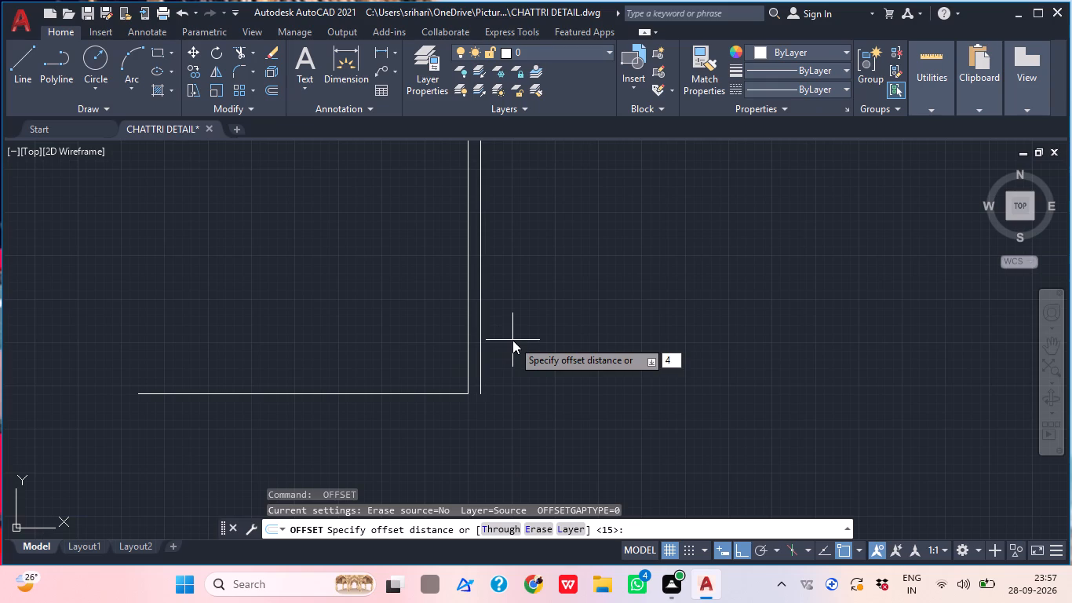
pyautogui.press('0')
pyautogui.press('Return')
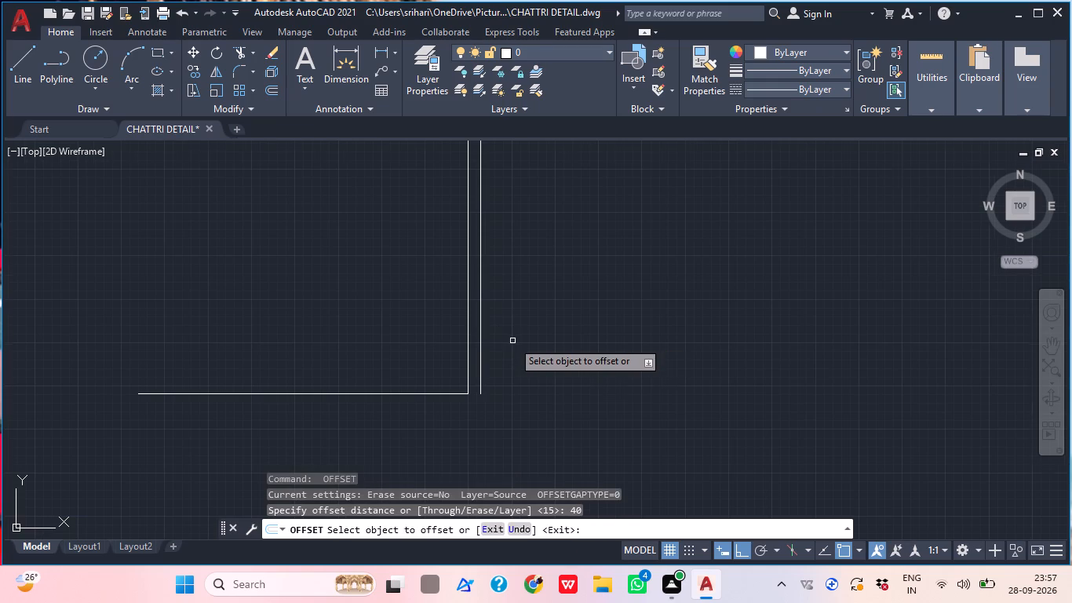
pyautogui.scroll(2, 512, 341)
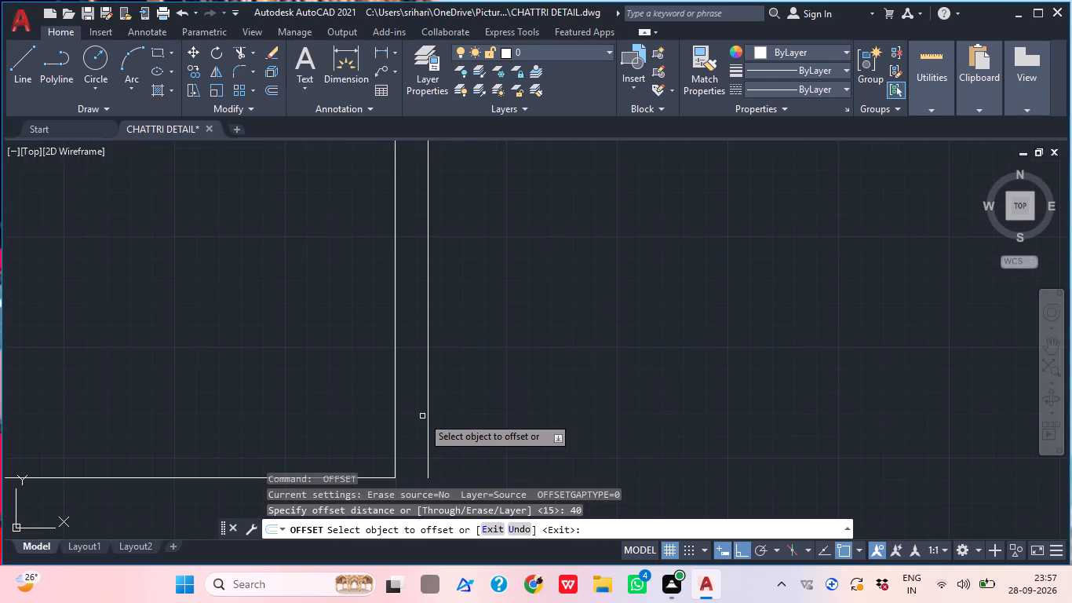
pyautogui.click(428, 403)
pyautogui.click(487, 401)
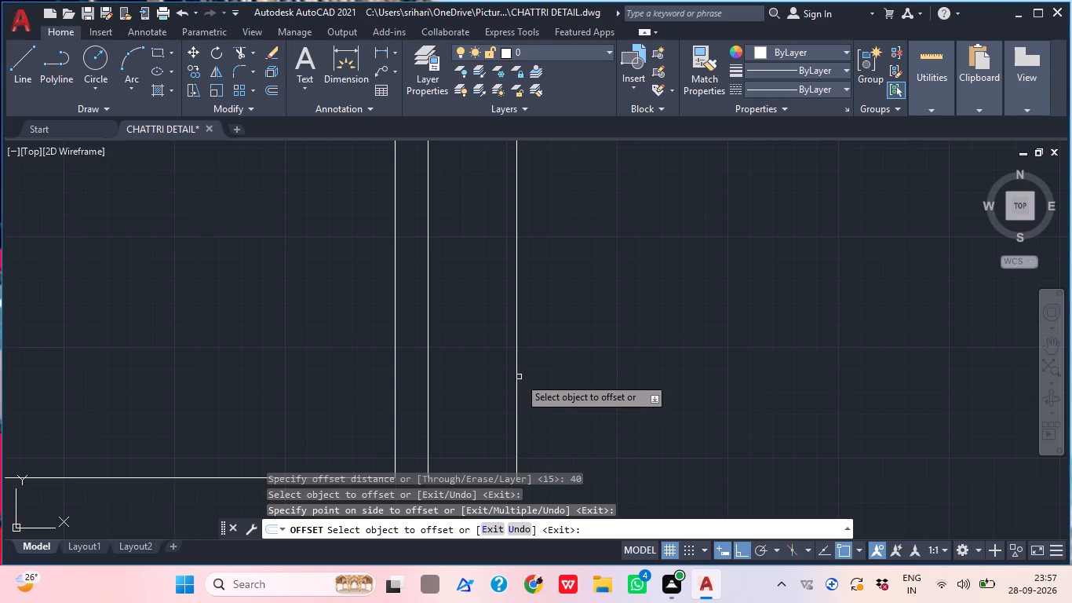
pyautogui.click(517, 372)
pyautogui.click(554, 371)
pyautogui.scroll(-3, 554, 371)
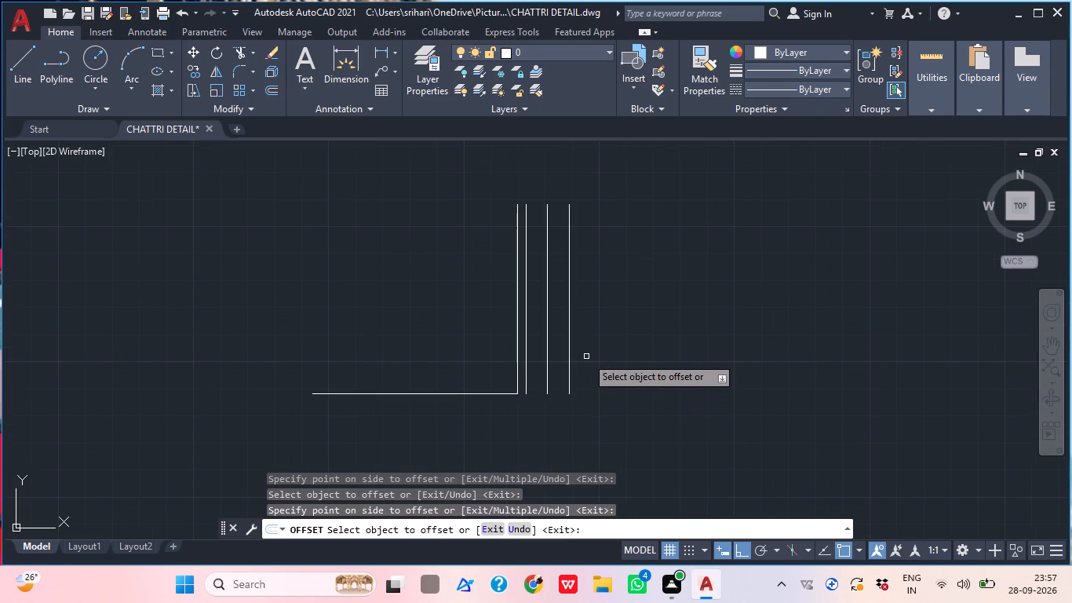
pyautogui.press('Escape')
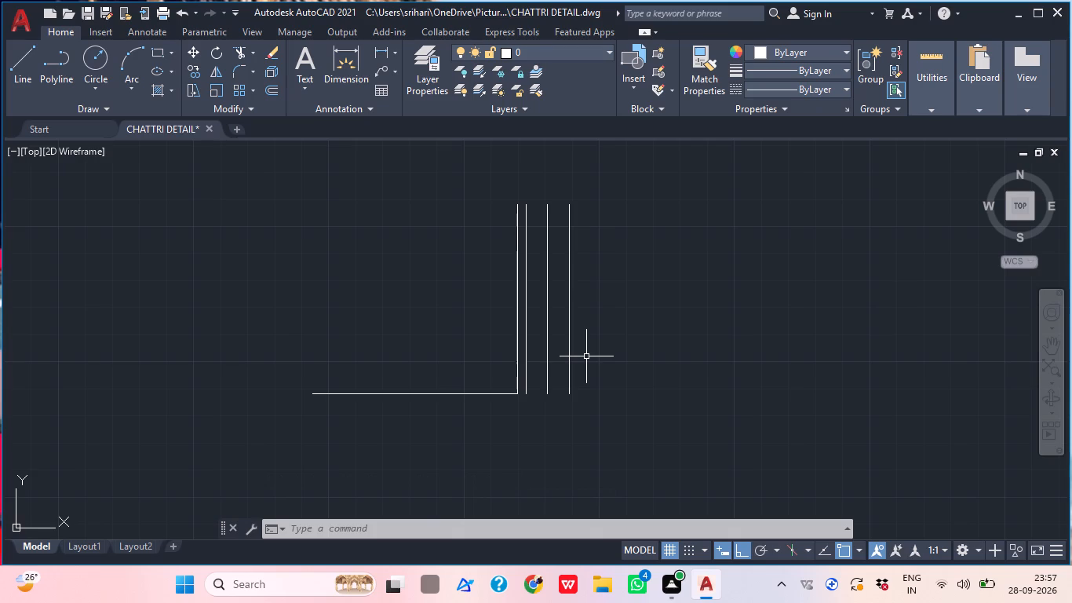
# Draw a horizontal line 95 long from the base line's right end to the bottom end of the outermost vertical line.
pyautogui.write('L')
pyautogui.press('space')
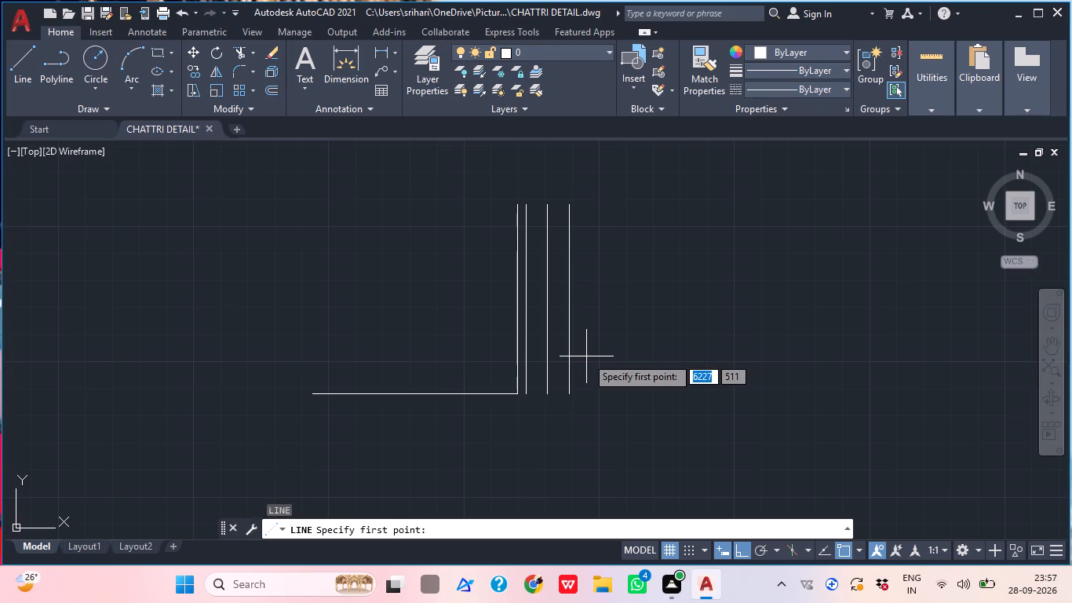
pyautogui.scroll(1, 498, 367)
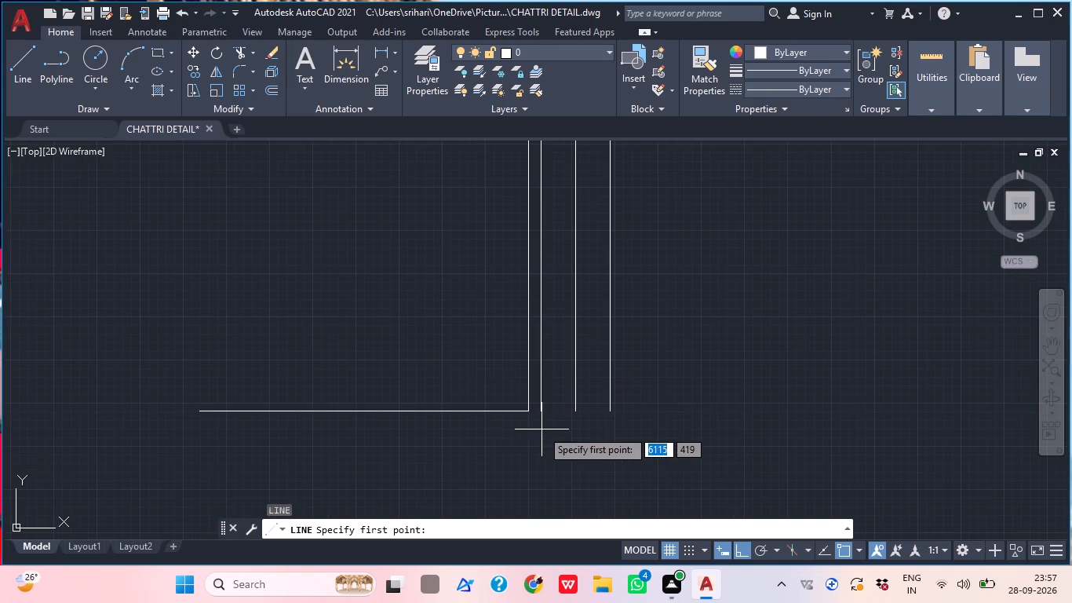
pyautogui.scroll(2, 541, 429)
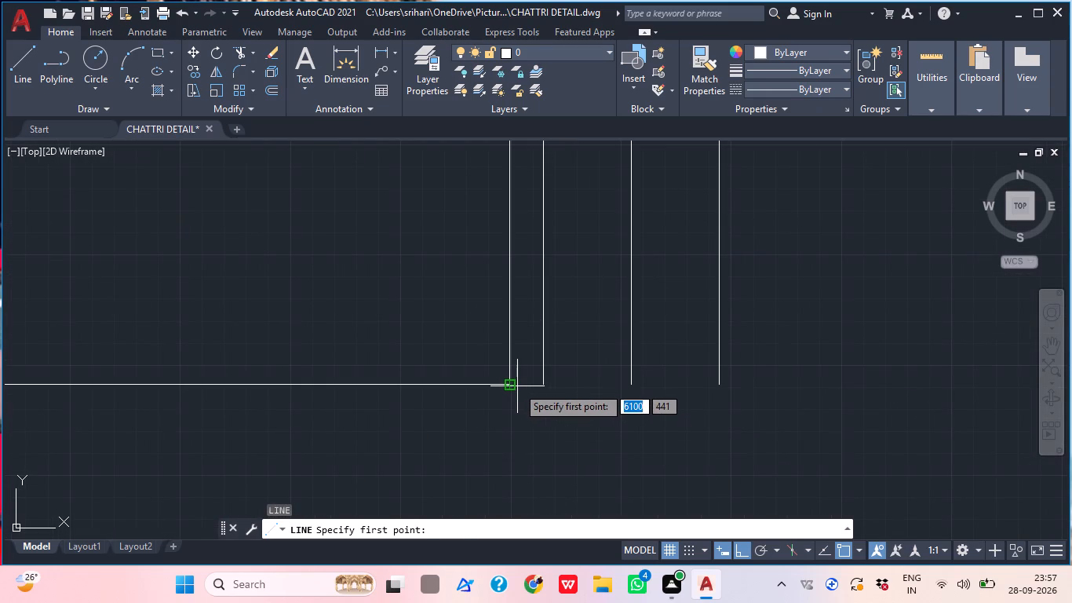
pyautogui.click(517, 386)
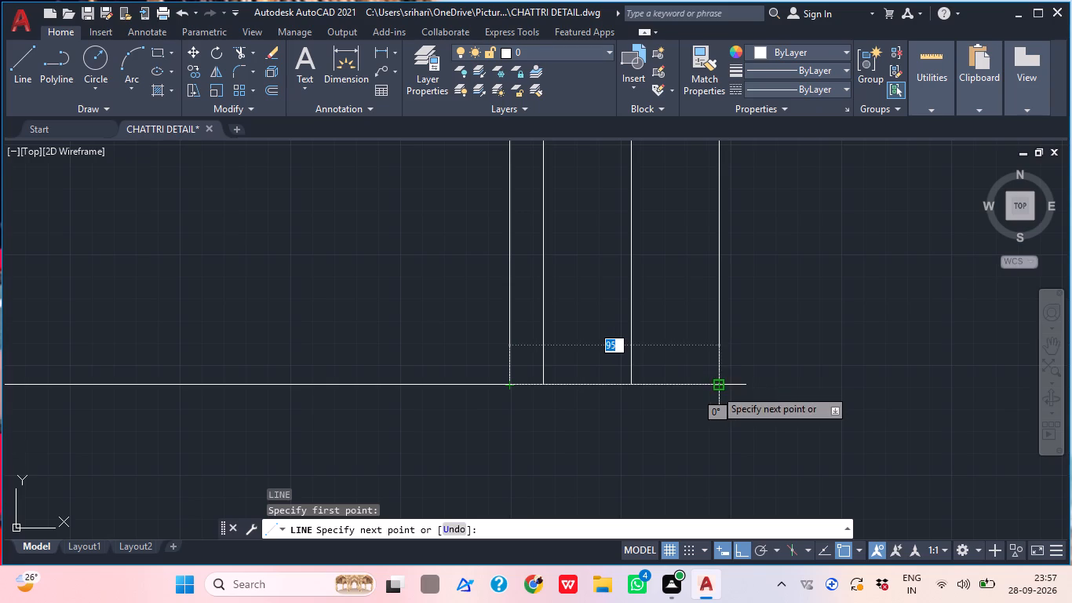
pyautogui.click(715, 391)
pyautogui.press('Escape')
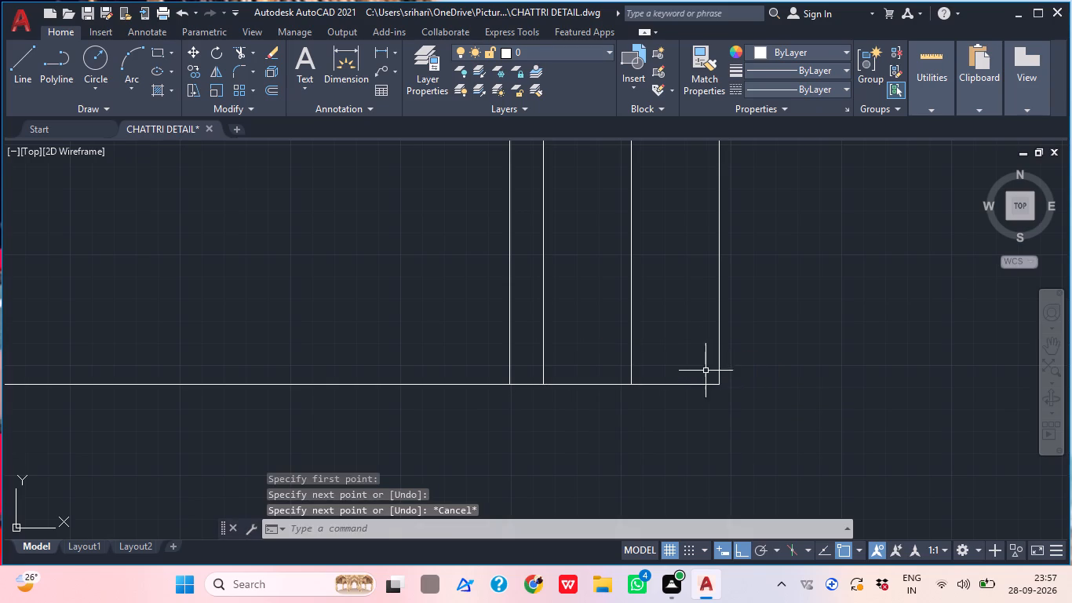
pyautogui.moveTo(543, 367); pyautogui.dragTo(523, 389, button='middle')
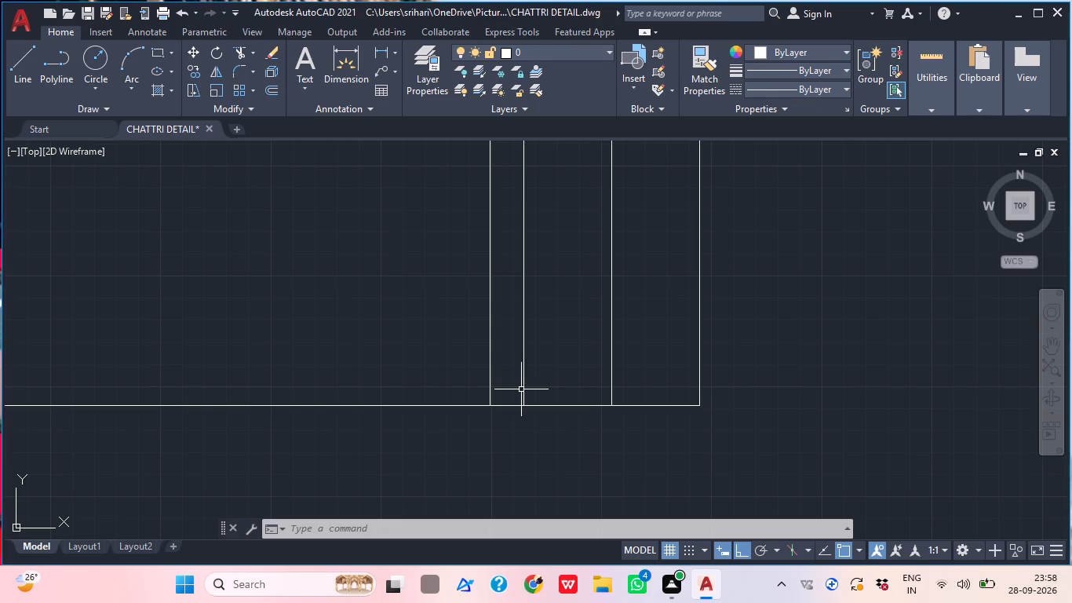
# Draw a horizontal line 95 long joining the top ends of the leftmost and rightmost vertical wall lines.
pyautogui.moveTo(598, 334); pyautogui.dragTo(575, 364, button='middle')
pyautogui.scroll(-1, 574, 364)
pyautogui.moveTo(564, 393); pyautogui.dragTo(538, 456, button='middle')
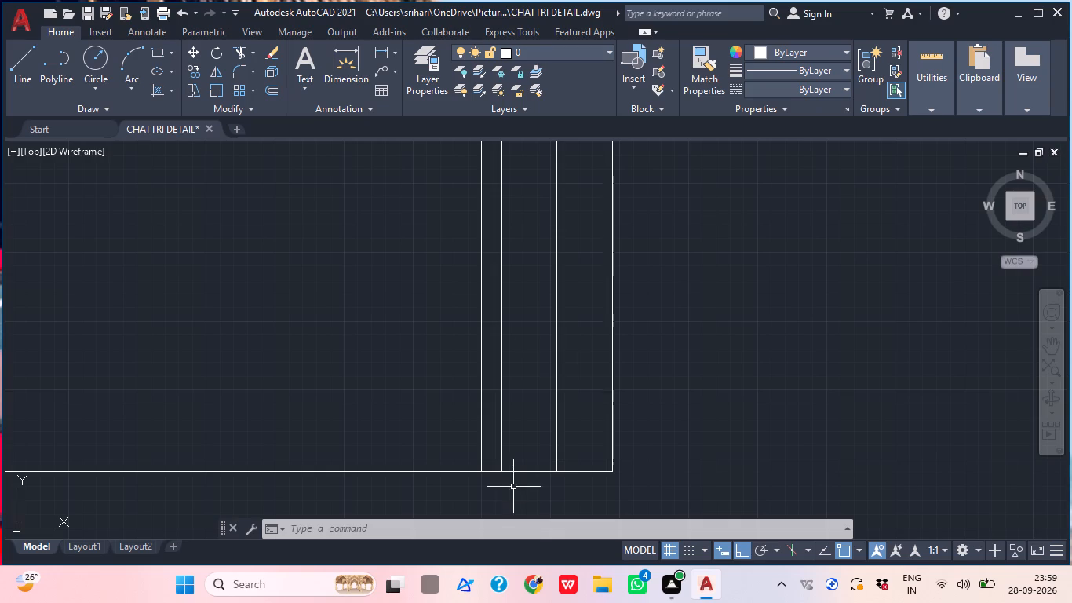
pyautogui.scroll(-2, 602, 246)
pyautogui.moveTo(596, 256); pyautogui.dragTo(422, 434, button='middle')
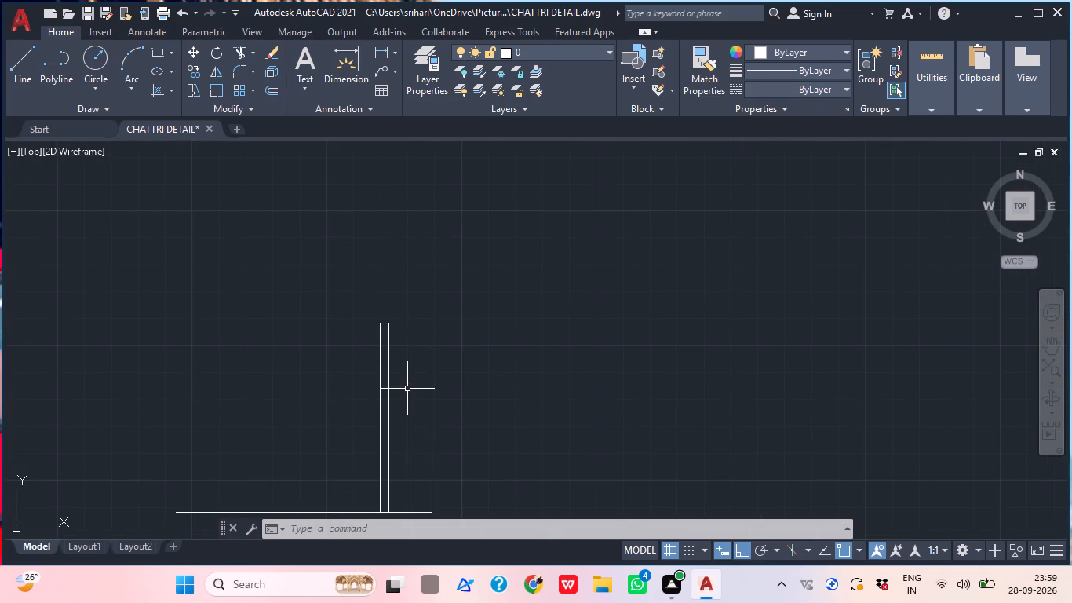
pyautogui.moveTo(400, 366); pyautogui.dragTo(408, 309, button='middle')
pyautogui.scroll(1, 408, 309)
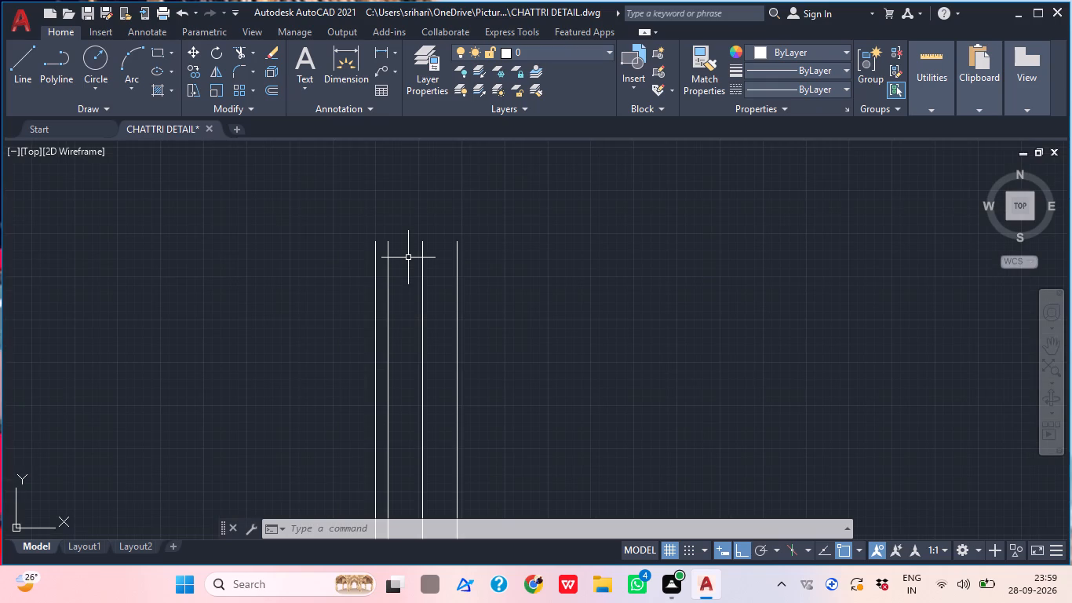
pyautogui.press('l')
pyautogui.press('Return')
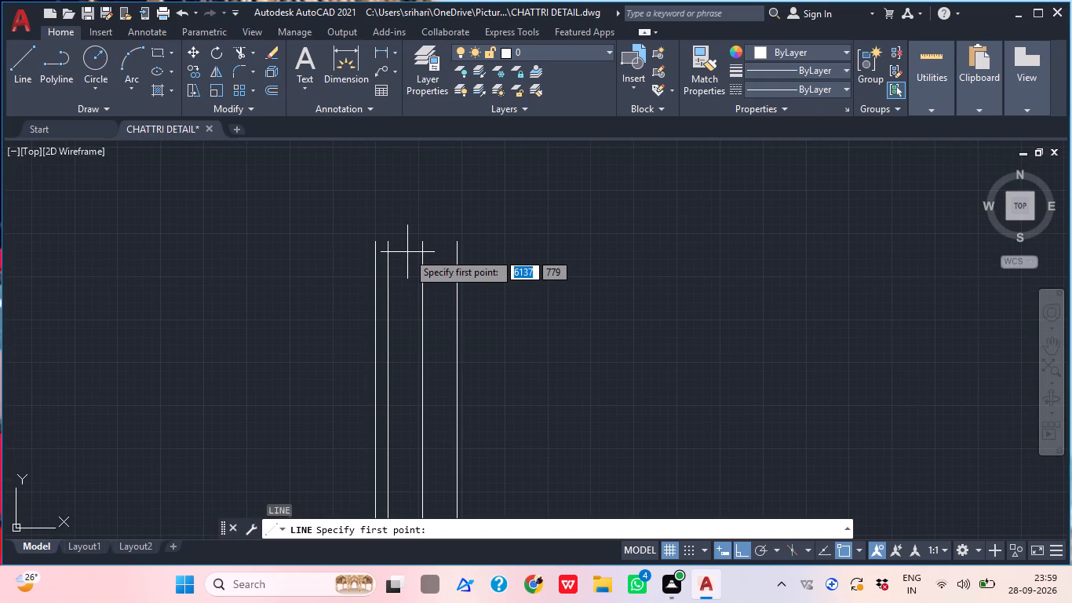
pyautogui.scroll(1, 405, 252)
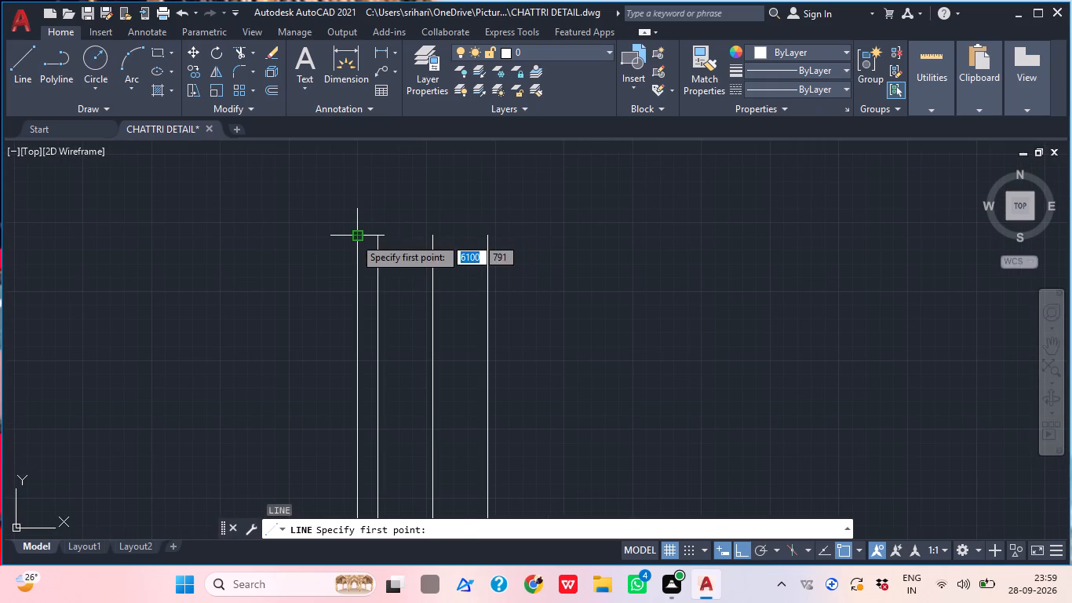
pyautogui.click(354, 237)
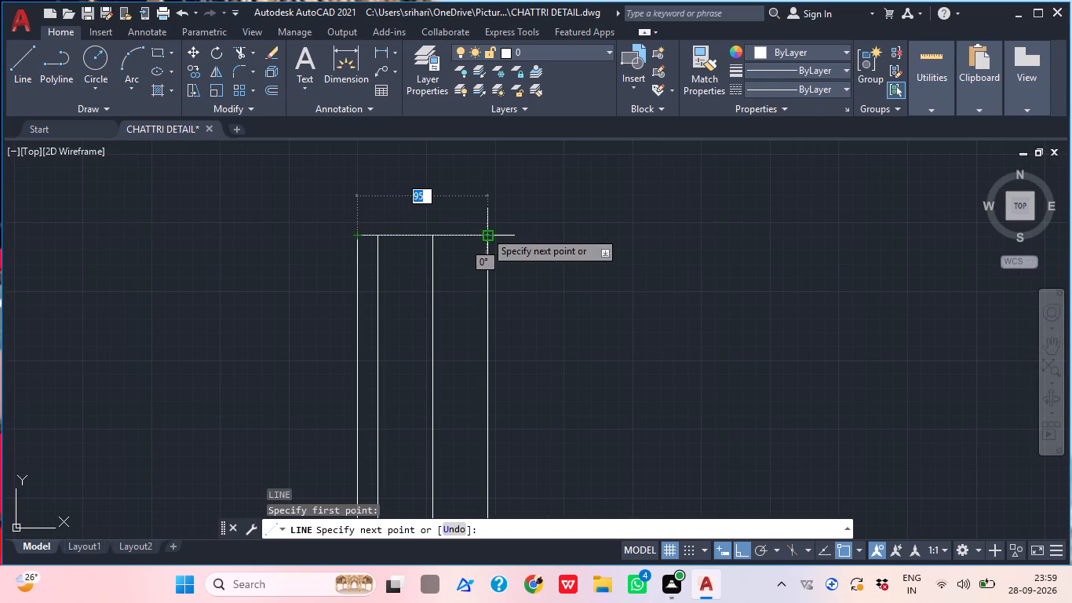
pyautogui.click(485, 231)
pyautogui.press('Escape')
pyautogui.scroll(-3, 487, 229)
pyautogui.moveTo(487, 229); pyautogui.dragTo(471, 246, button='middle')
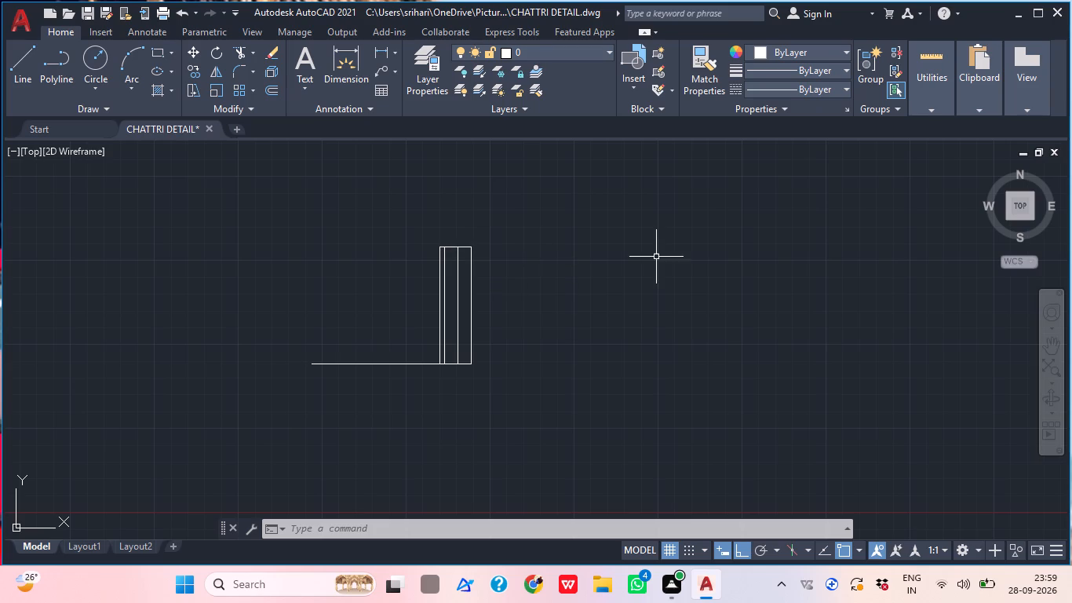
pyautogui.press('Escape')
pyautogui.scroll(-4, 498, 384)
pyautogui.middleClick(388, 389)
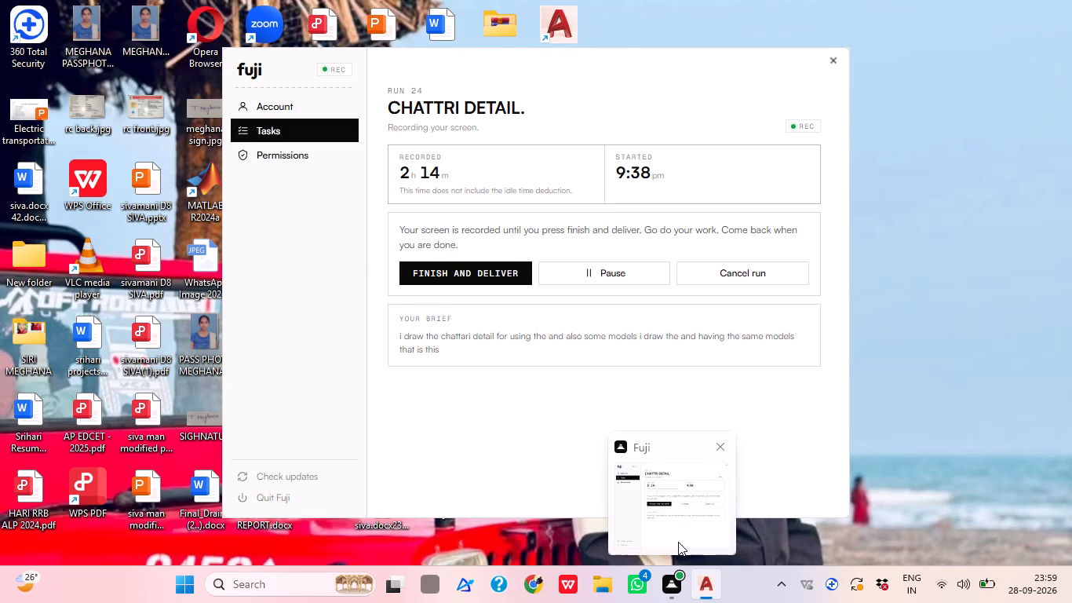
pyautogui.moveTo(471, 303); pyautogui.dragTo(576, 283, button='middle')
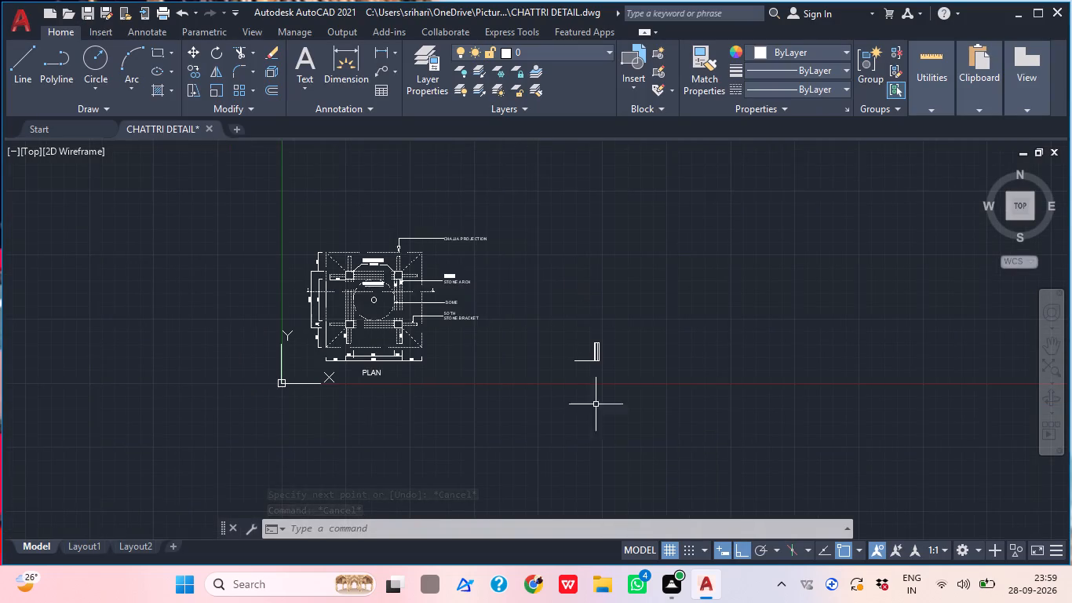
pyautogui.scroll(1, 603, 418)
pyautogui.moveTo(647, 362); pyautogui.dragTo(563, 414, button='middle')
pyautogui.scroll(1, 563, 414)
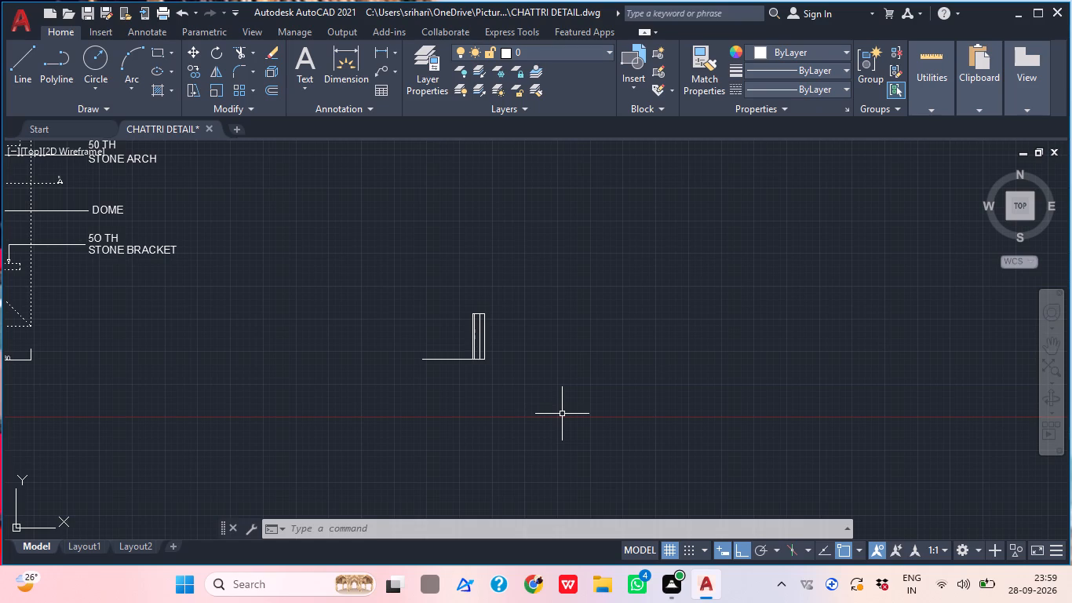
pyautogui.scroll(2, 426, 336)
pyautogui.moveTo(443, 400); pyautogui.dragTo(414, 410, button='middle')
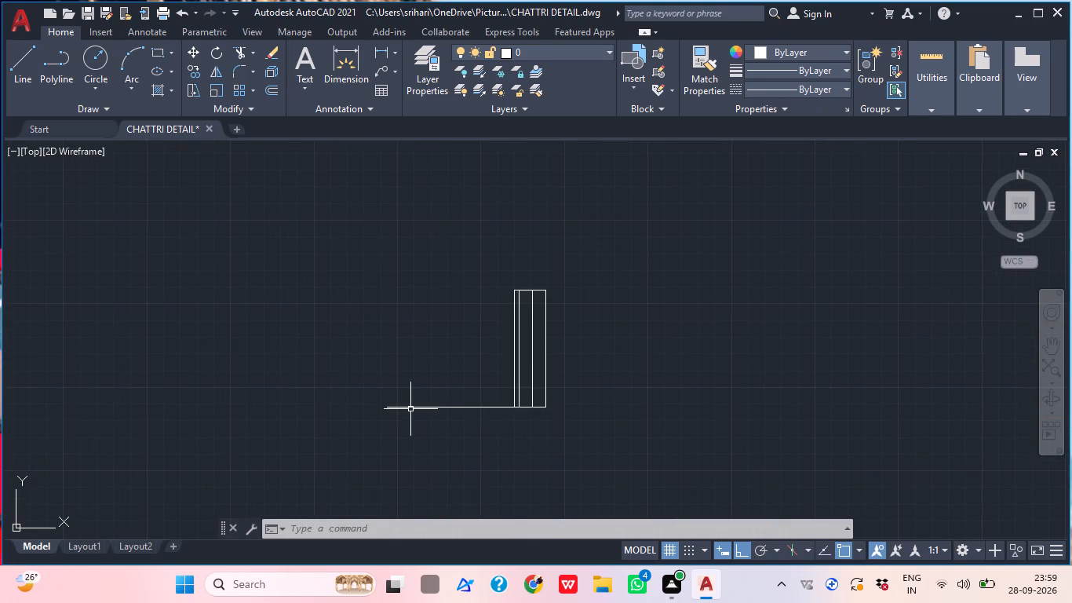
# With Ortho off, draw a sloping line from the top end of the leftmost vertical wall line down toward the left.
pyautogui.scroll(2, 522, 294)
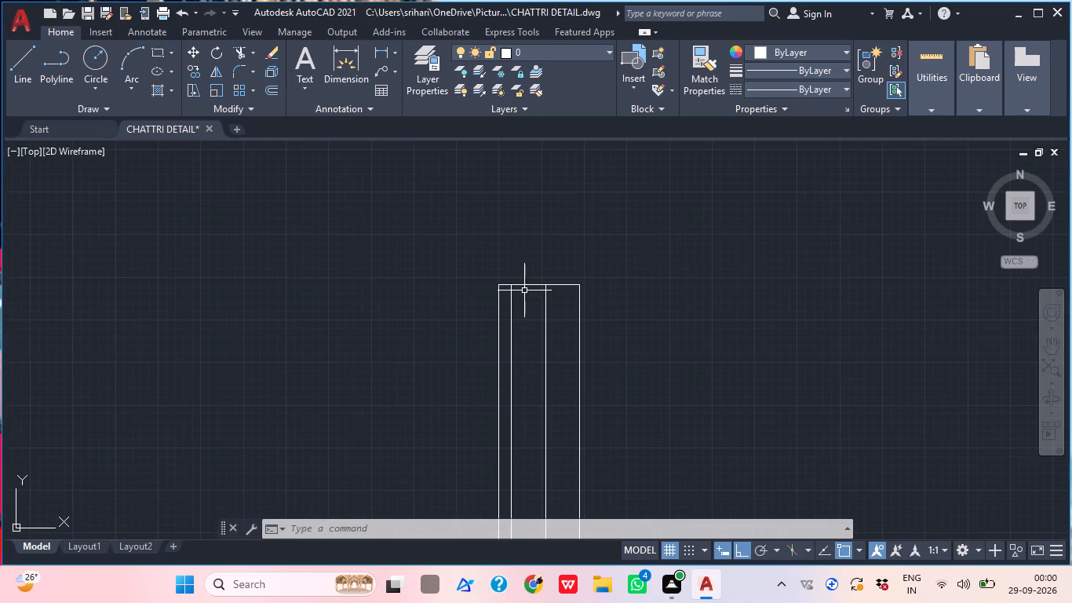
pyautogui.moveTo(524, 288); pyautogui.dragTo(524, 295, button='middle')
pyautogui.scroll(1, 524, 295)
pyautogui.press('l')
pyautogui.press('Return')
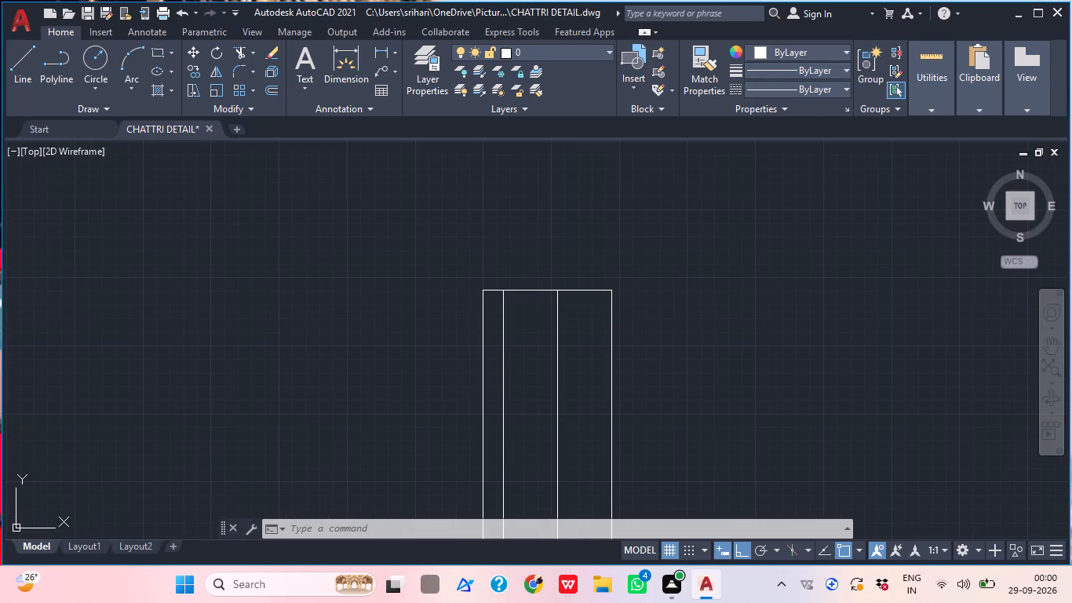
pyautogui.click(742, 548)
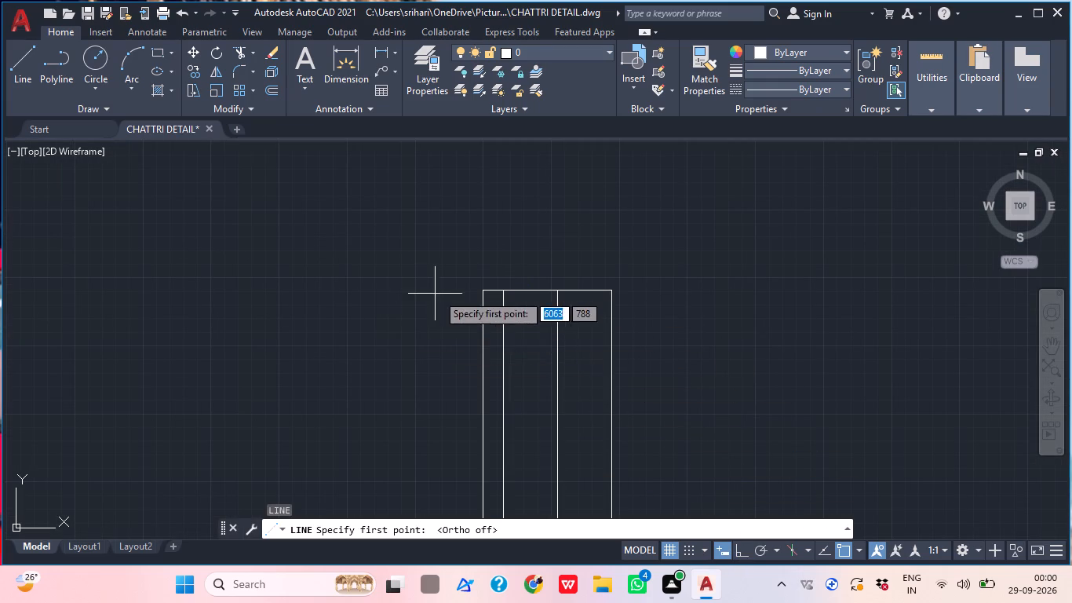
pyautogui.click(483, 285)
pyautogui.scroll(-4, 523, 254)
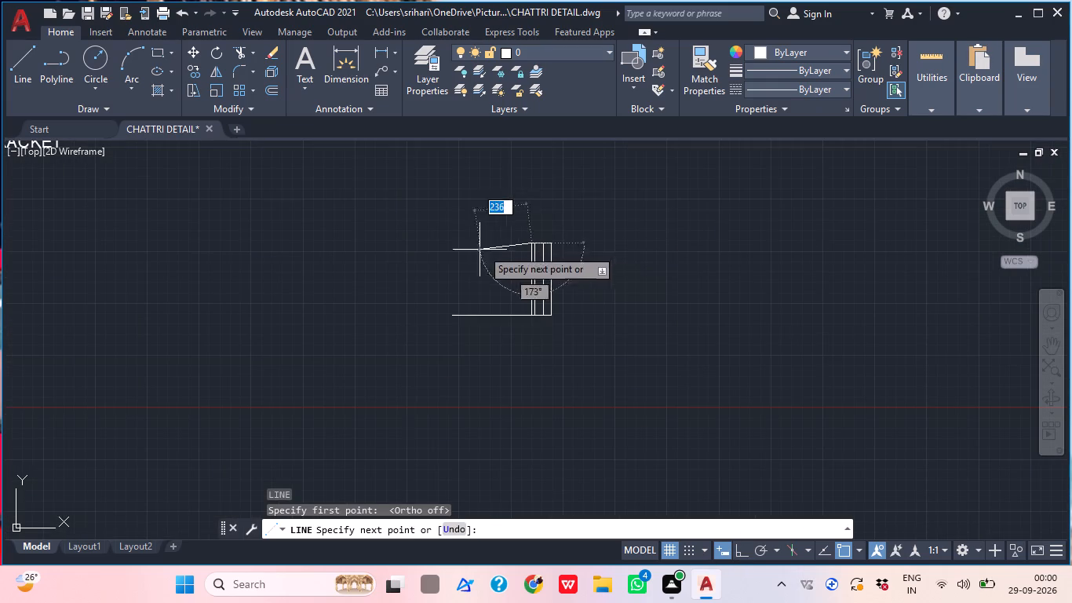
pyautogui.scroll(1, 457, 270)
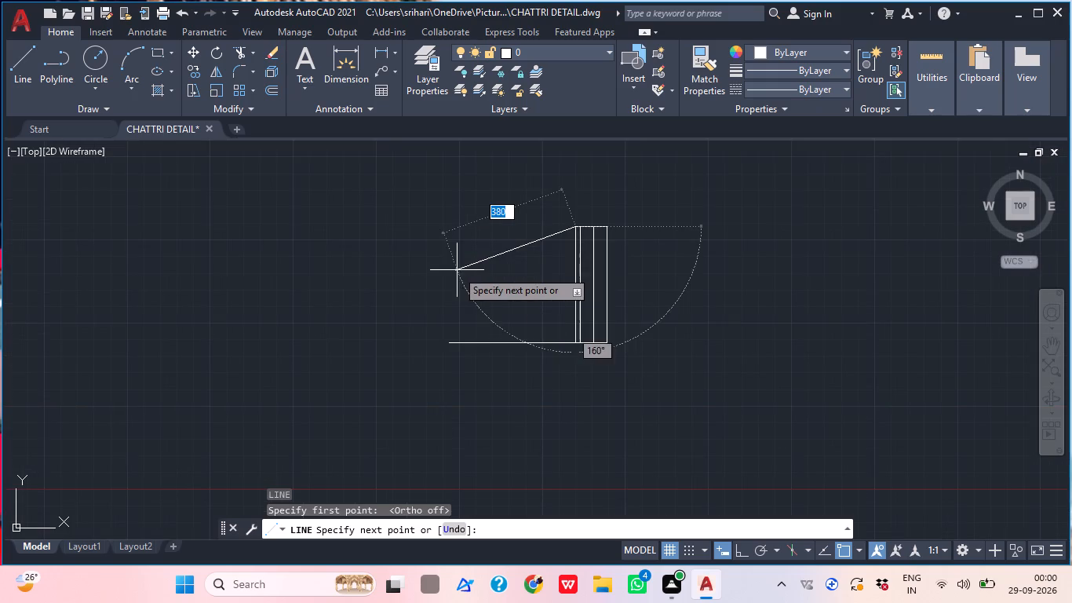
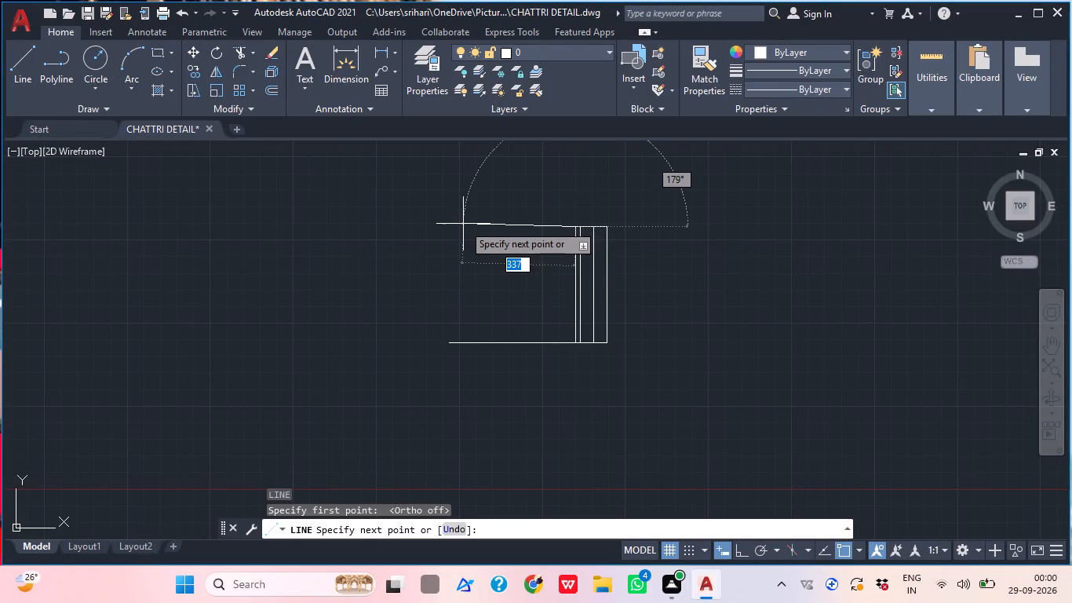
# Draw a vertical line 325 long upward from the free left end of the base line.
pyautogui.press('Escape')
pyautogui.write('L')
pyautogui.press('space')
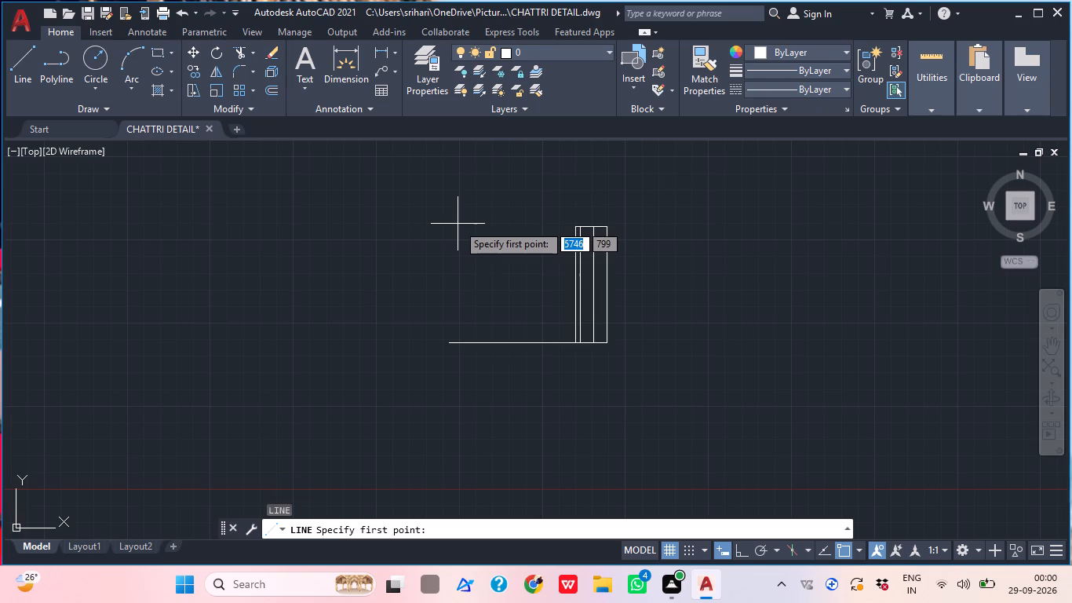
pyautogui.click(445, 342)
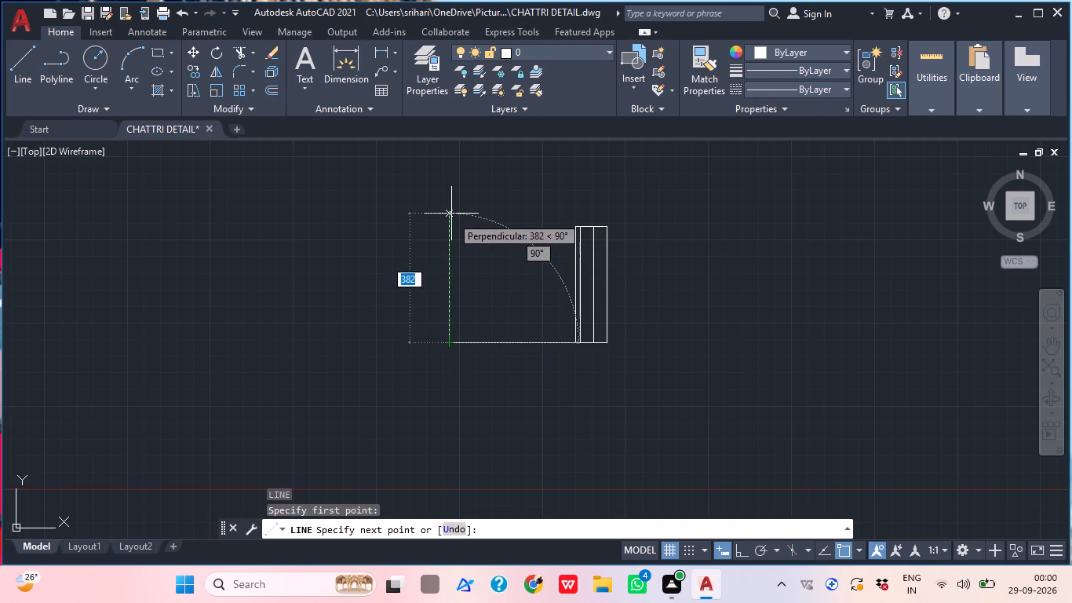
pyautogui.write('32')
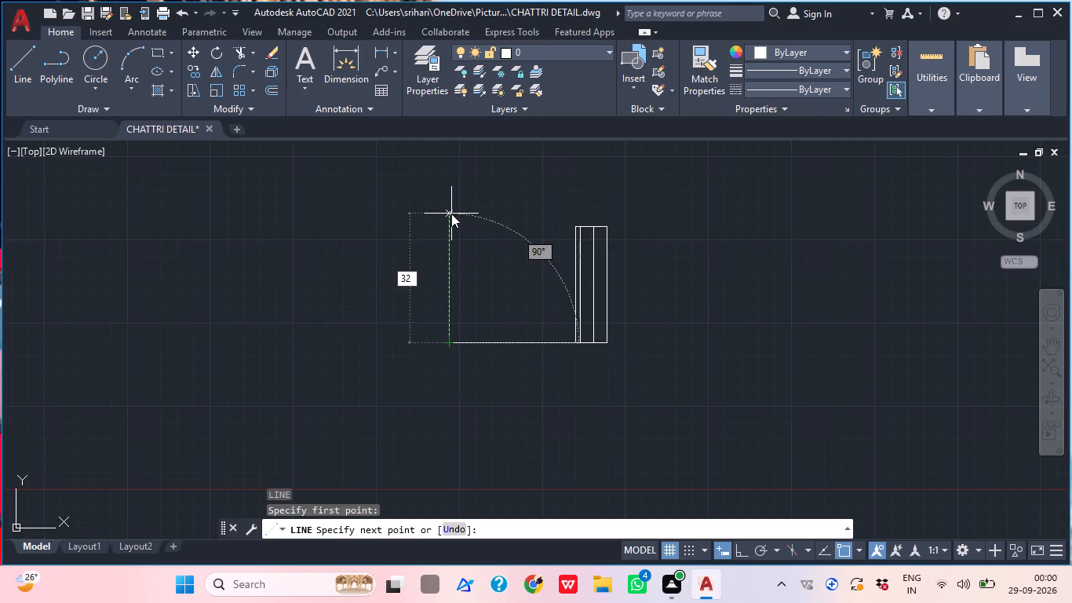
pyautogui.press('5')
pyautogui.press('Return')
pyautogui.press('Escape')
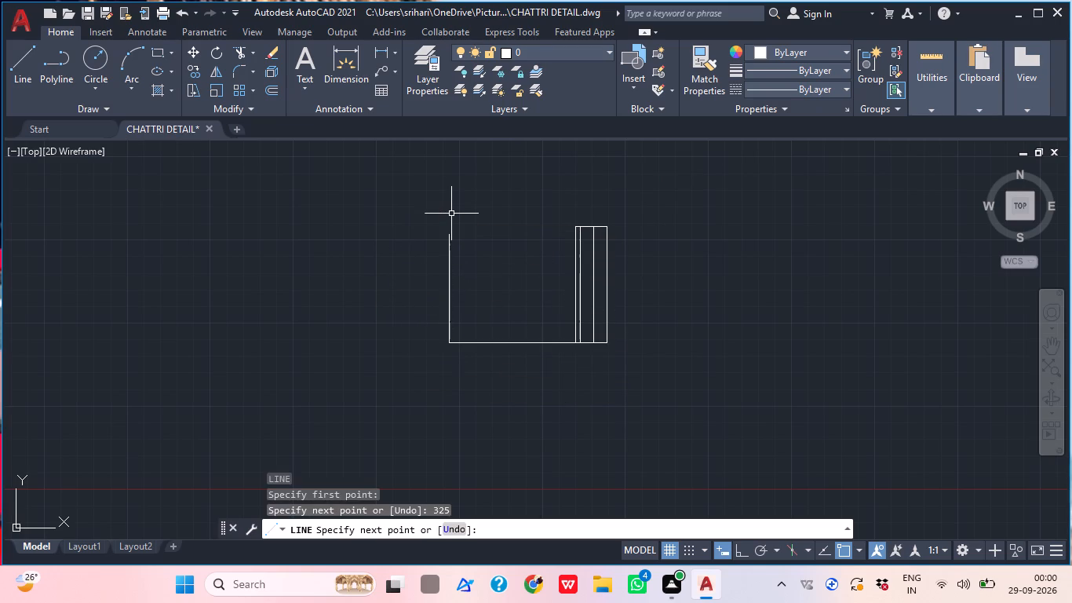
# With Ortho on, draw a horizontal line spanning the wall's width, about 136 above the wall's top line.
pyautogui.moveTo(491, 277); pyautogui.dragTo(437, 326, button='middle')
pyautogui.scroll(1, 437, 326)
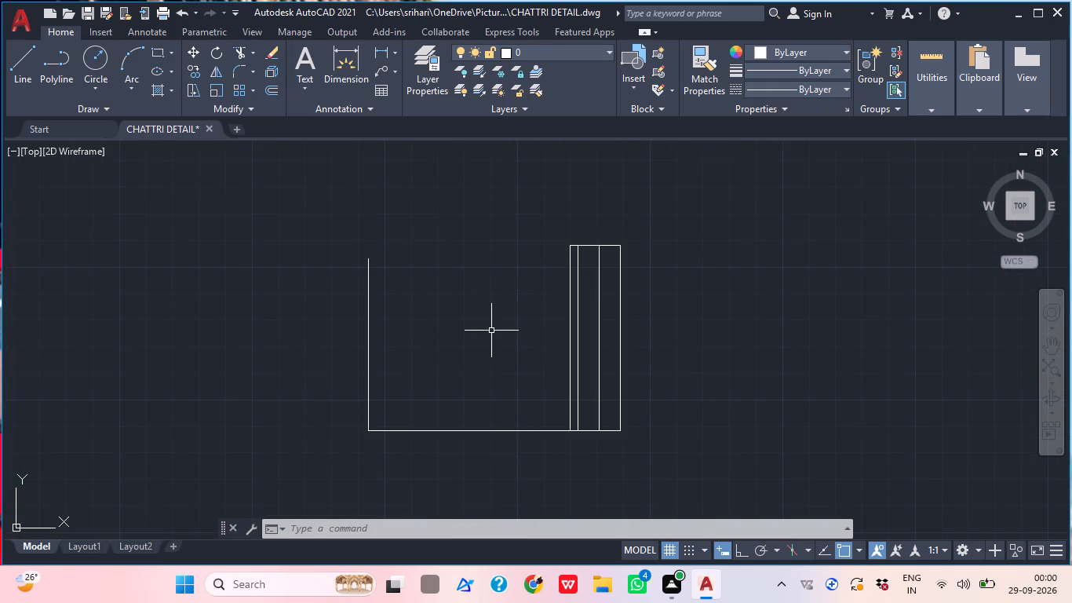
pyautogui.moveTo(484, 327); pyautogui.dragTo(463, 330, button='middle')
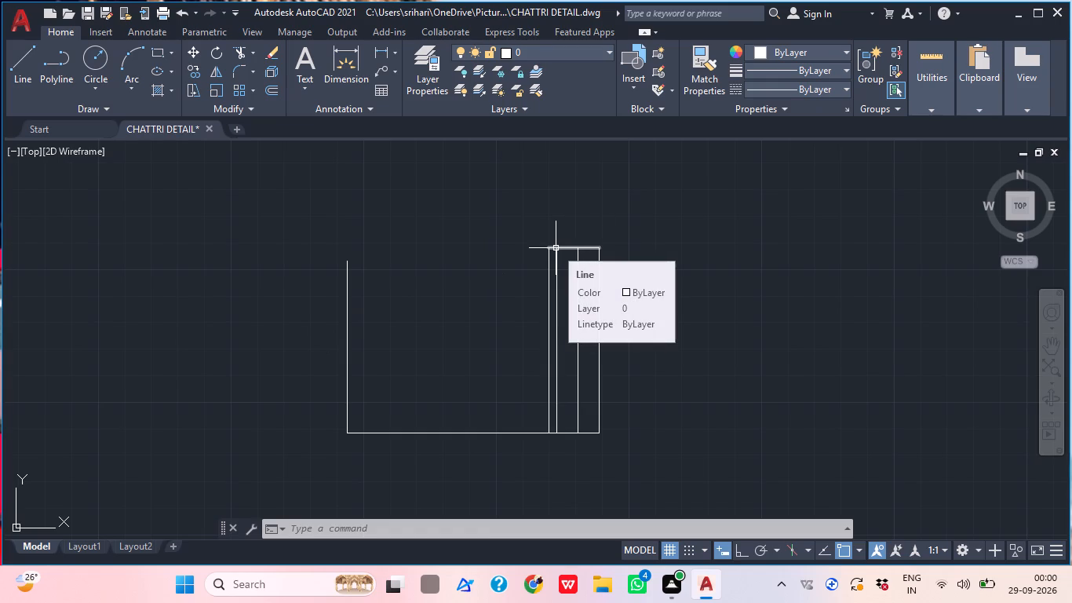
pyautogui.moveTo(632, 248); pyautogui.dragTo(600, 258, button='middle')
pyautogui.moveTo(568, 270); pyautogui.dragTo(494, 359, button='middle')
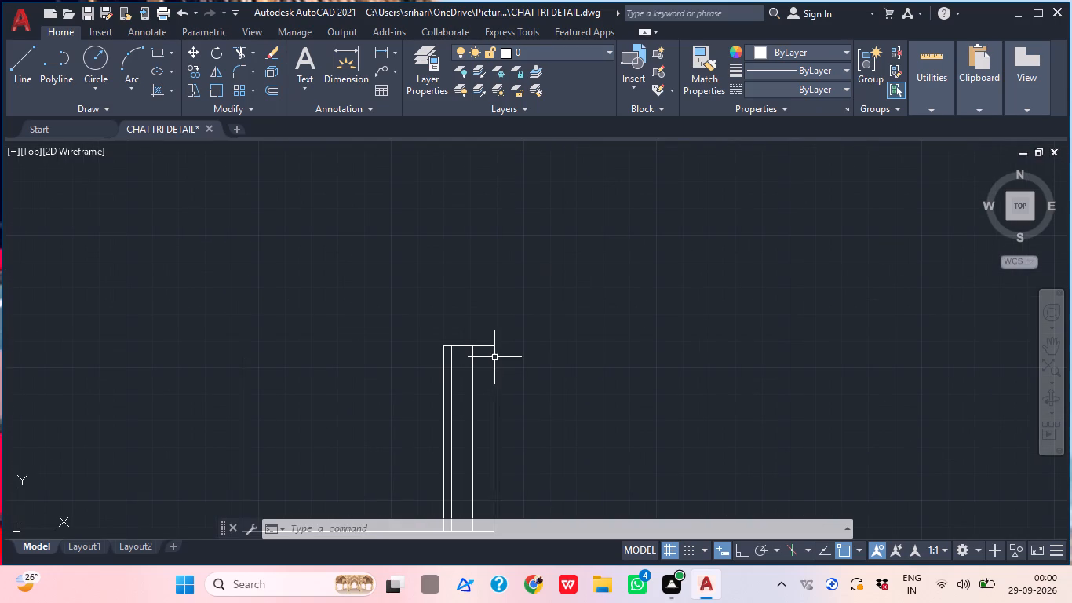
pyautogui.press('l')
pyautogui.press('space')
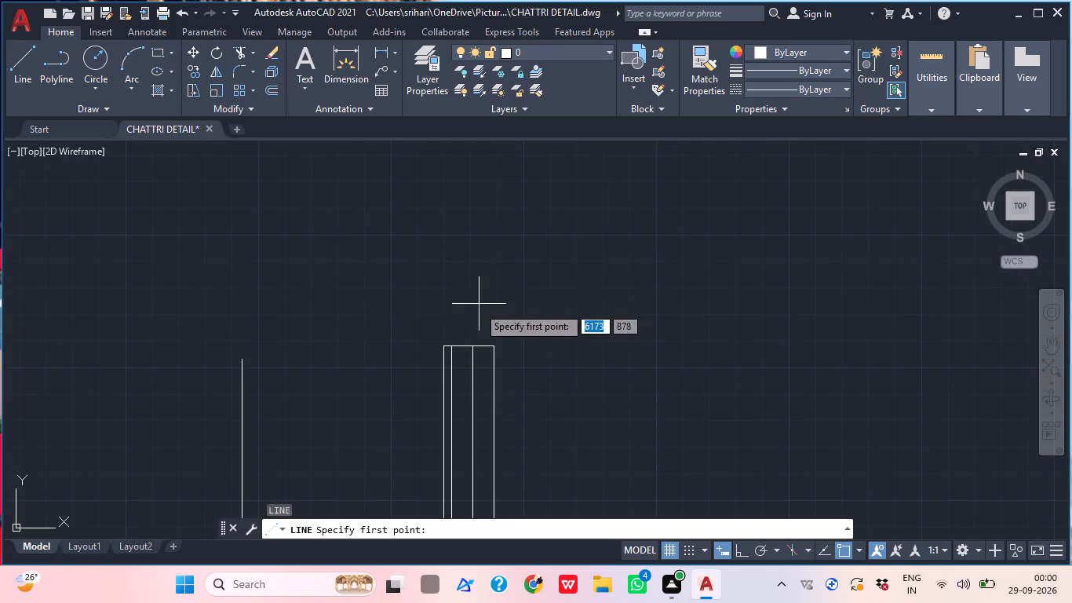
pyautogui.click(441, 274)
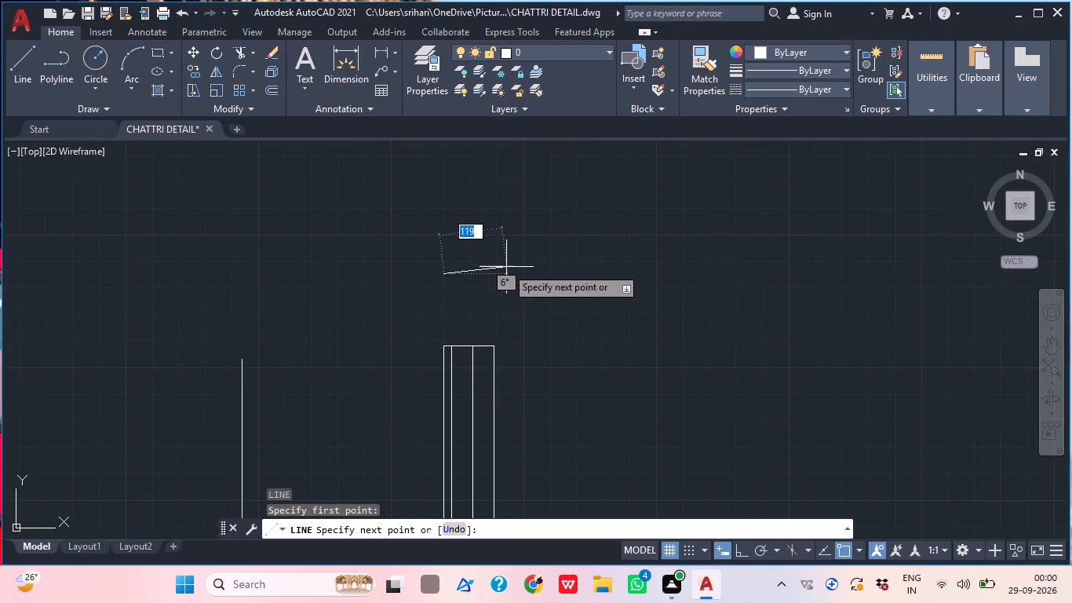
pyautogui.scroll(1, 506, 267)
pyautogui.click(750, 550)
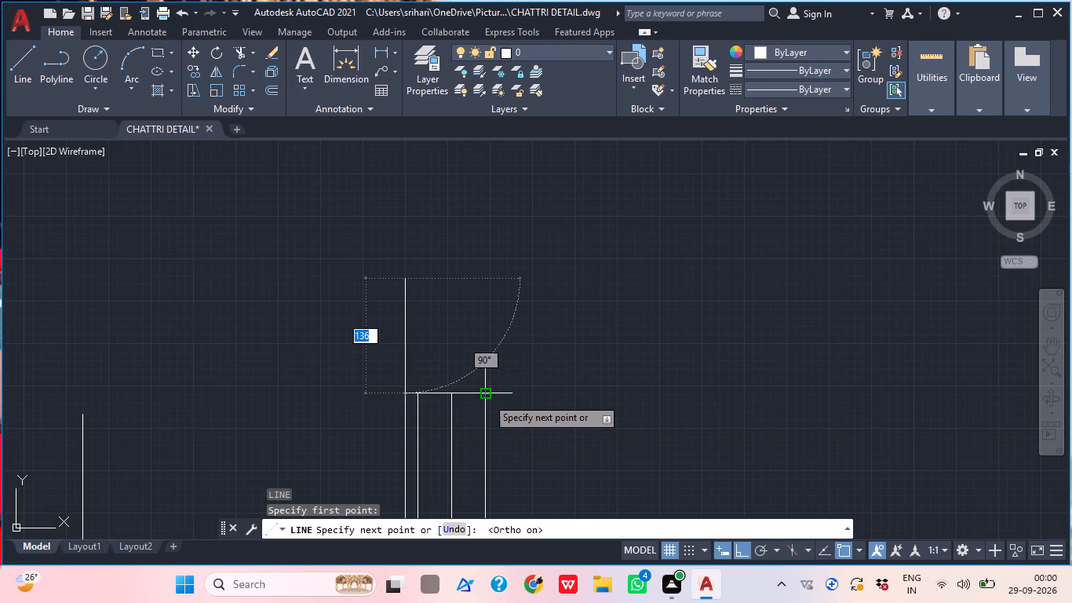
pyautogui.click(488, 300)
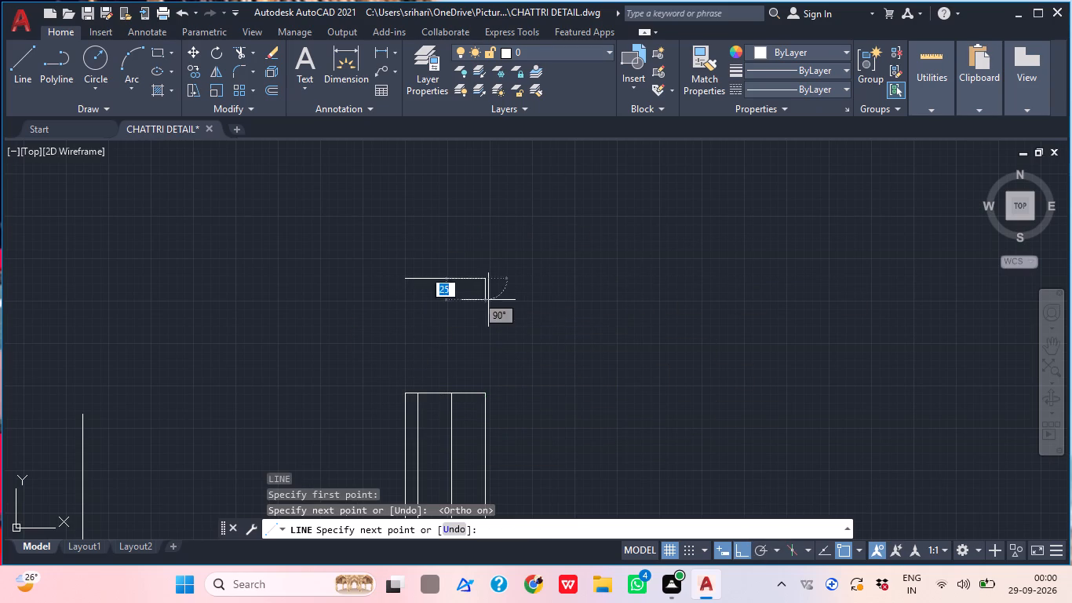
pyautogui.press('Escape')
# Extend all the vertical wall lines up to the new horizontal line.
pyautogui.write('EX')
pyautogui.press('space')
pyautogui.click(537, 443)
pyautogui.click(360, 442)
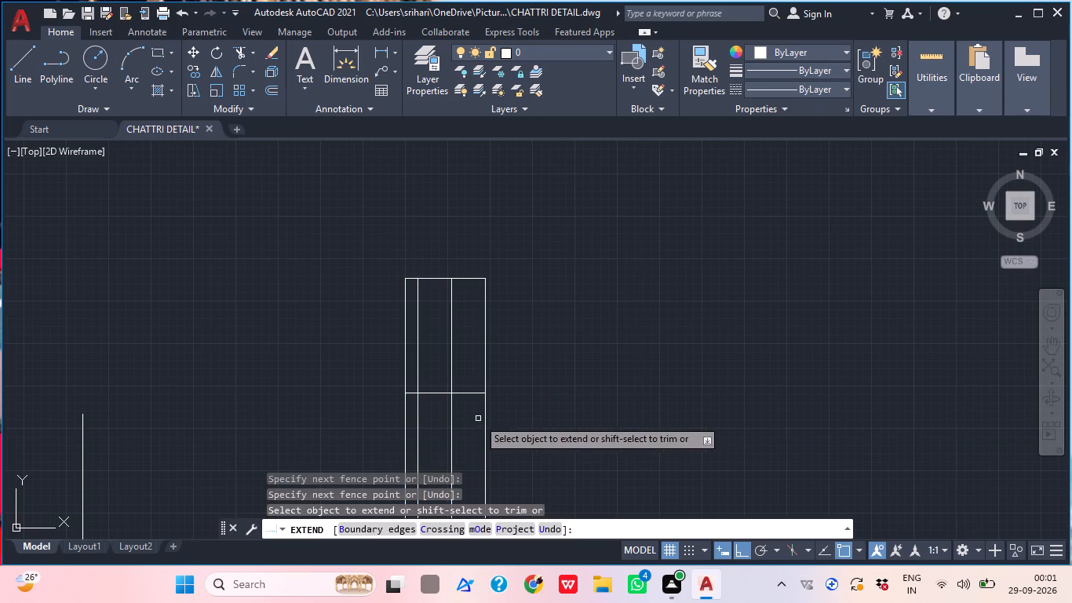
pyautogui.press('Escape')
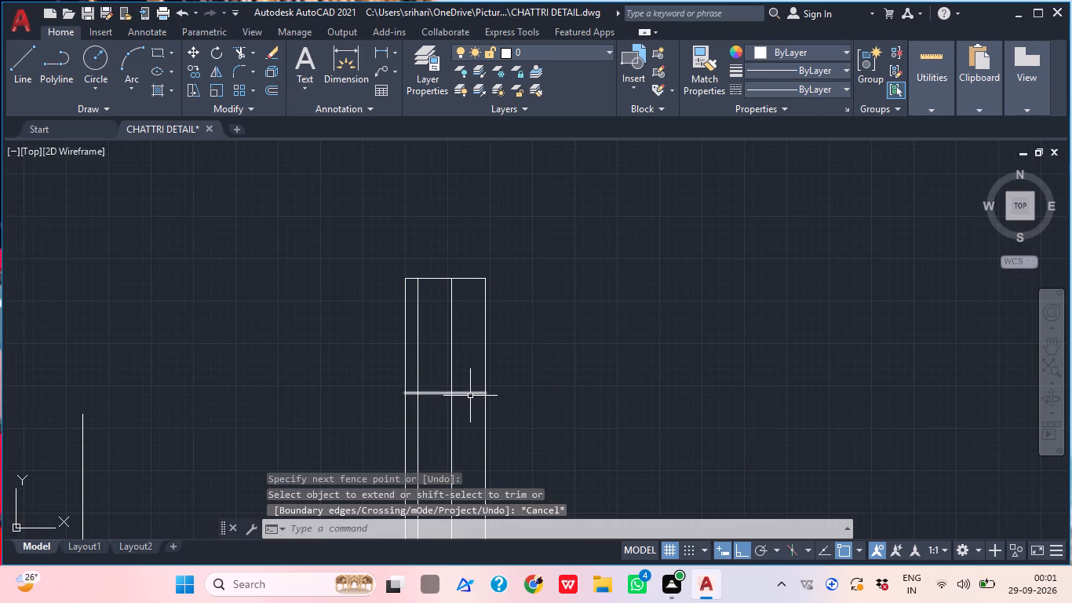
# Delete the old 95 long horizontal line crossing the wall below the new top line.
pyautogui.click(470, 396)
pyautogui.press('Delete')
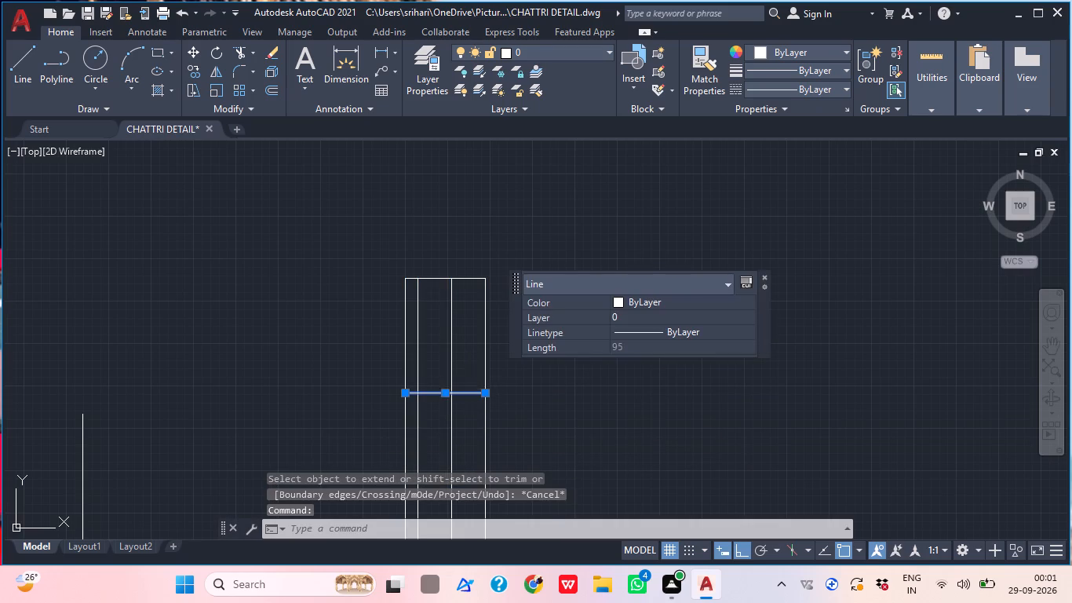
# With Ortho off, draw a sloping line about 335 long from the leftmost wall line down toward the separate left vertical line.
pyautogui.scroll(-2, 504, 375)
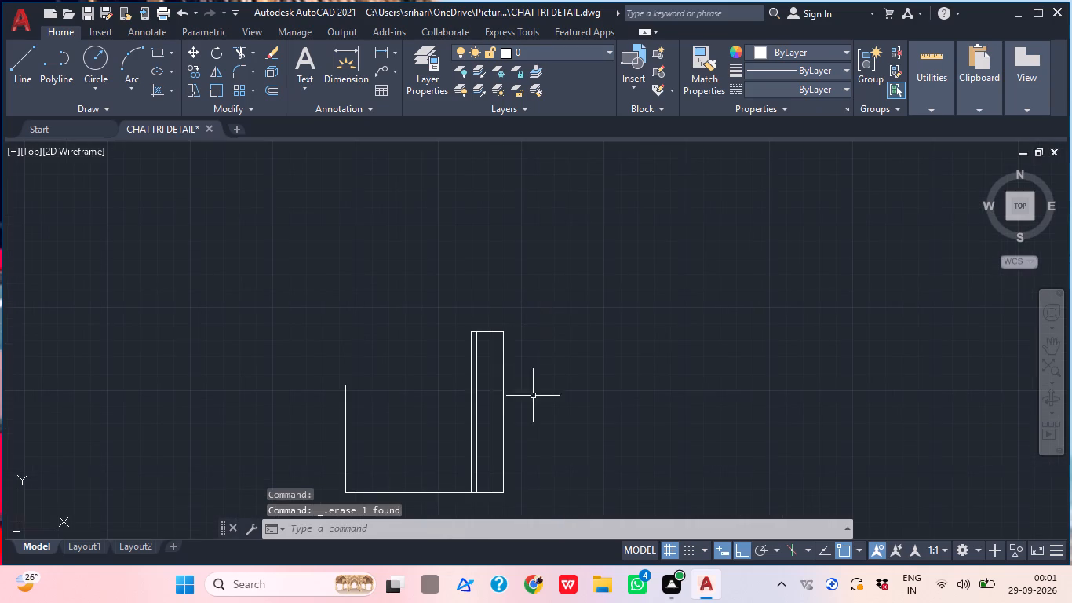
pyautogui.moveTo(531, 398); pyautogui.dragTo(463, 417, button='middle')
pyautogui.press('l')
pyautogui.press('space')
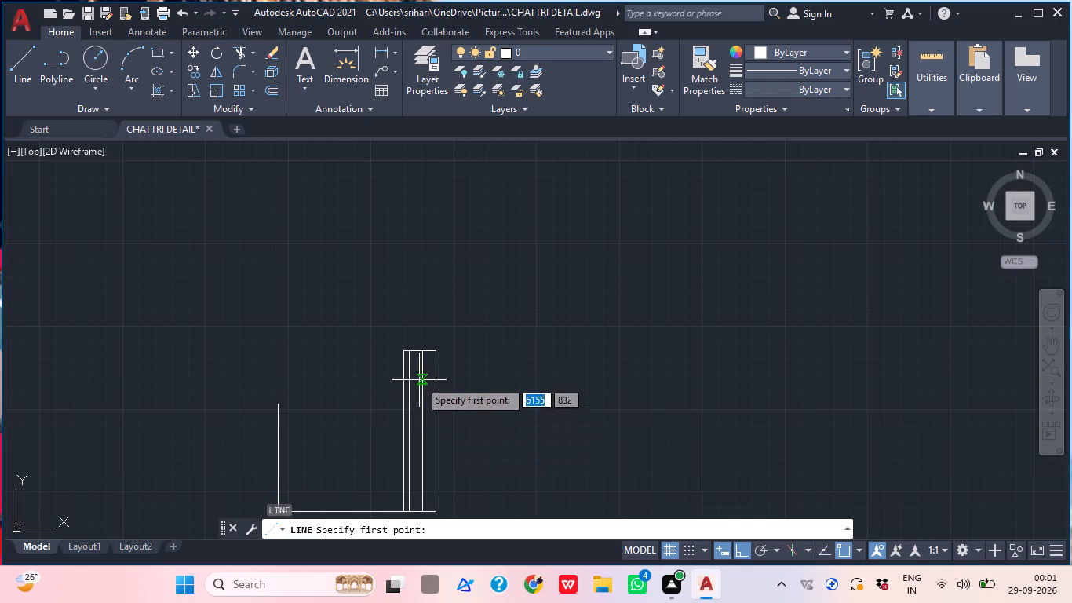
pyautogui.scroll(2, 377, 347)
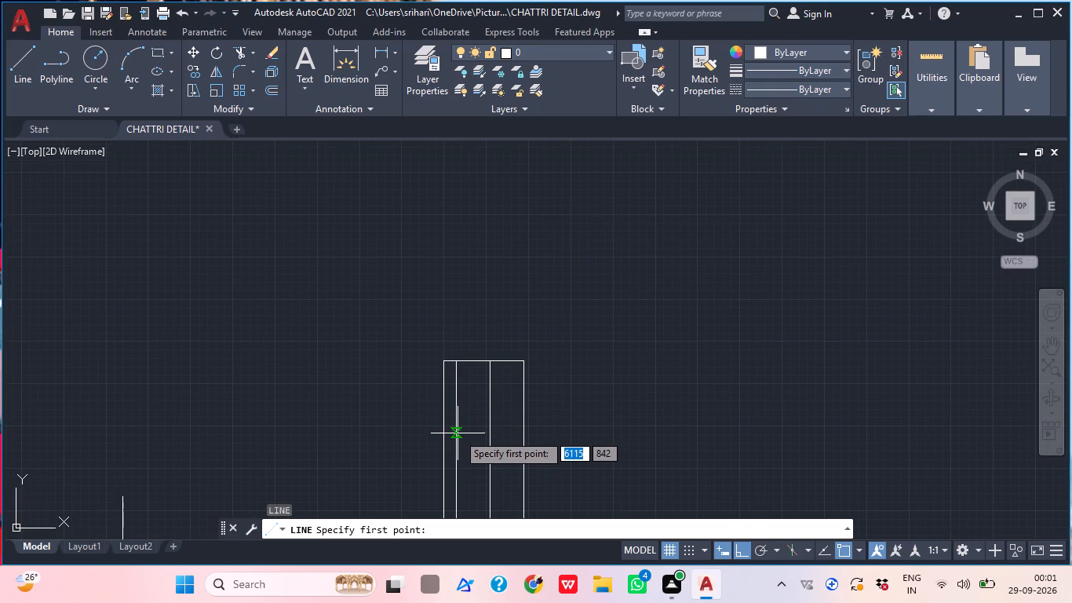
pyautogui.click(444, 447)
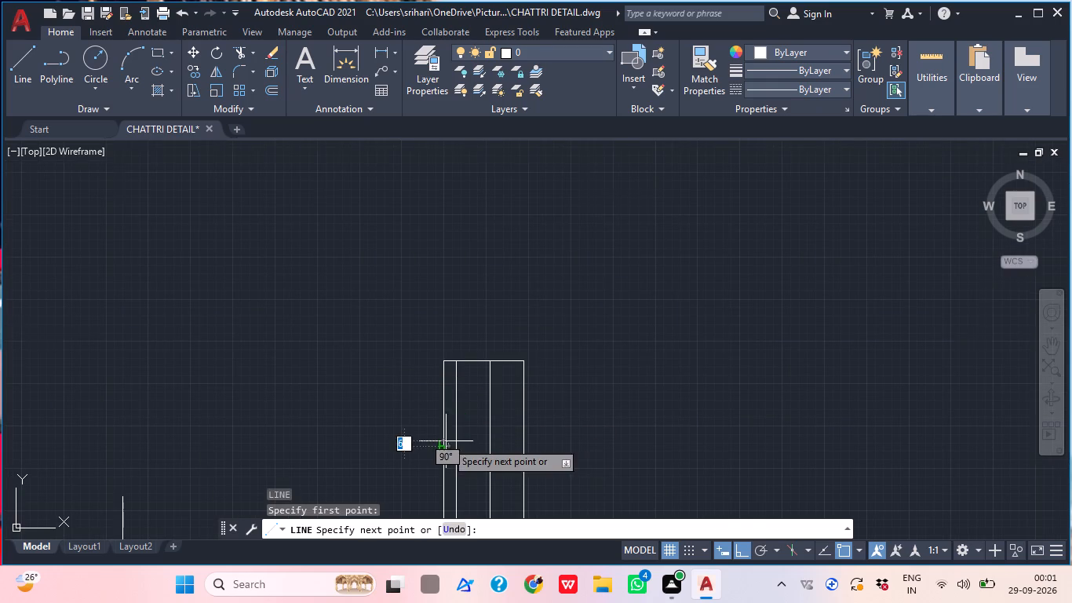
pyautogui.scroll(-2, 446, 441)
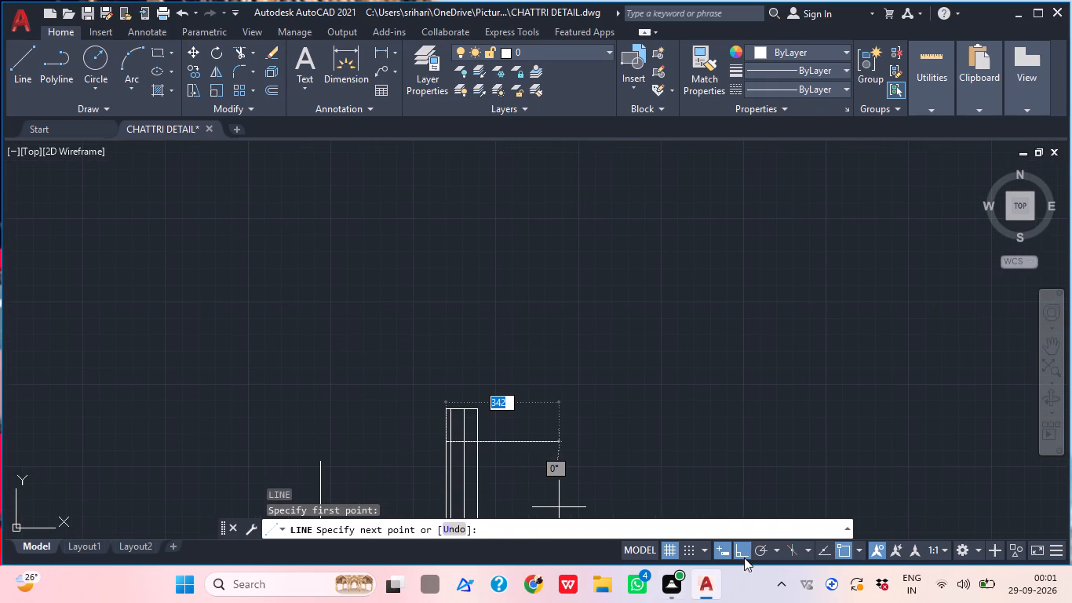
pyautogui.click(744, 557)
pyautogui.moveTo(326, 466); pyautogui.dragTo(367, 422, button='middle')
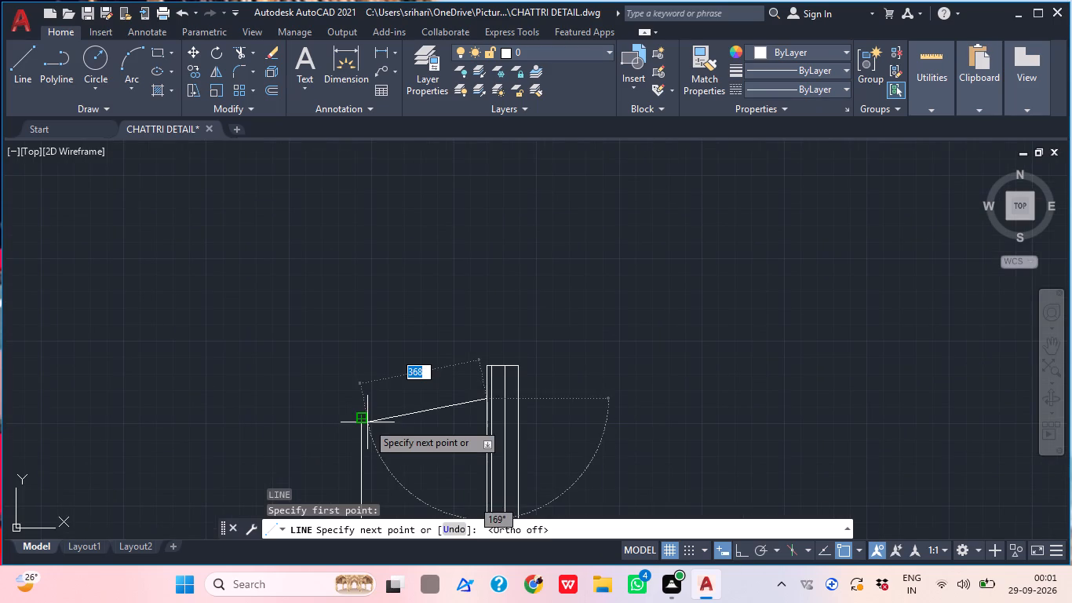
pyautogui.scroll(2, 386, 429)
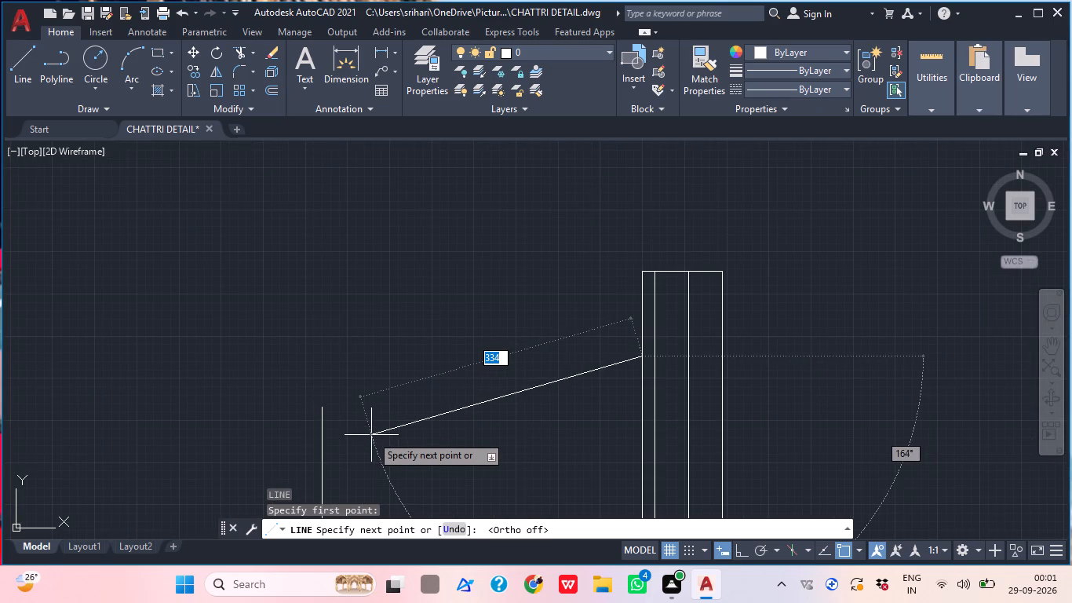
pyautogui.scroll(-1, 371, 435)
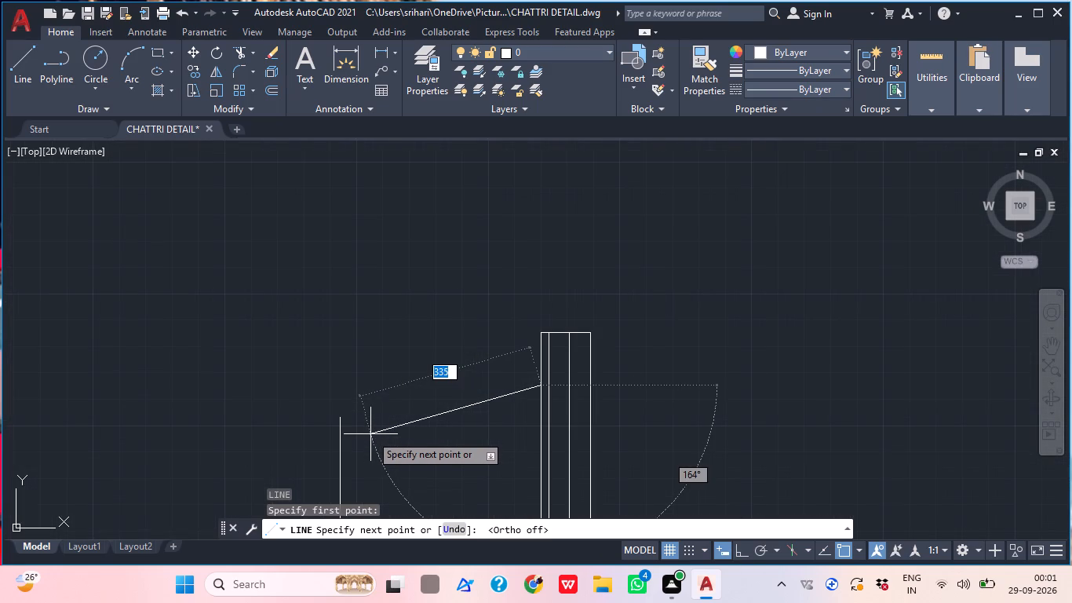
pyautogui.click(370, 434)
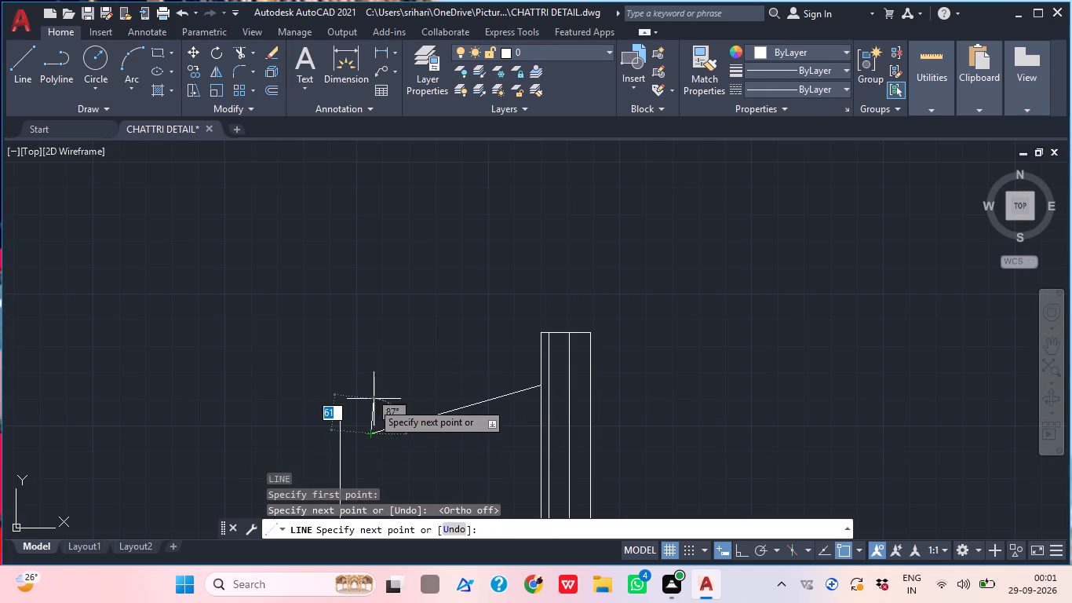
# With Ortho on, continue with a short vertical line about 40 long upward from the sloping line's lower end.
pyautogui.moveTo(372, 388); pyautogui.dragTo(359, 298, button='middle')
pyautogui.scroll(2, 377, 356)
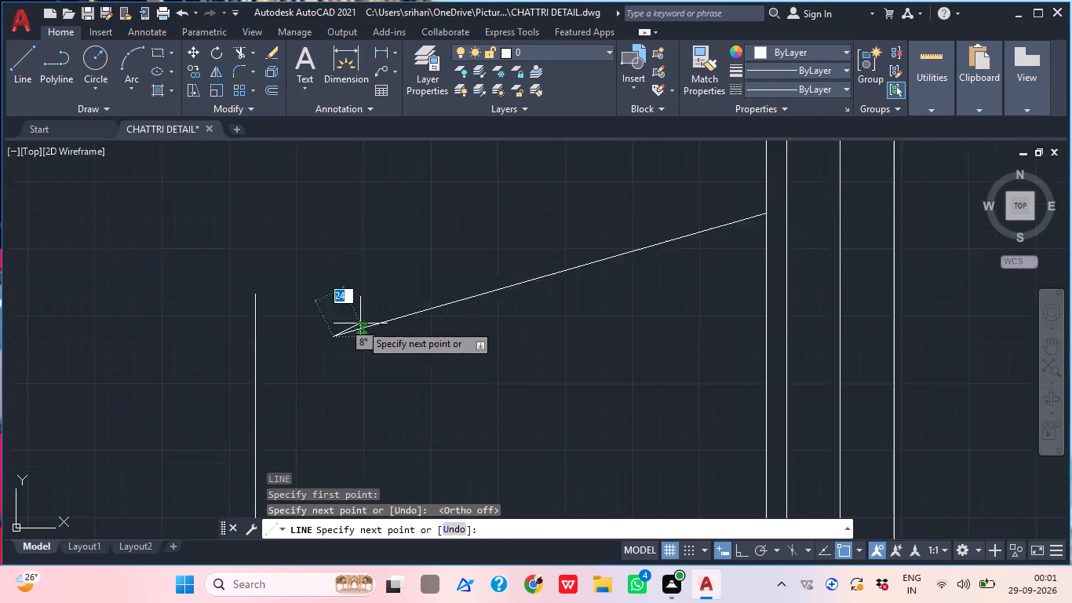
pyautogui.scroll(1, 356, 316)
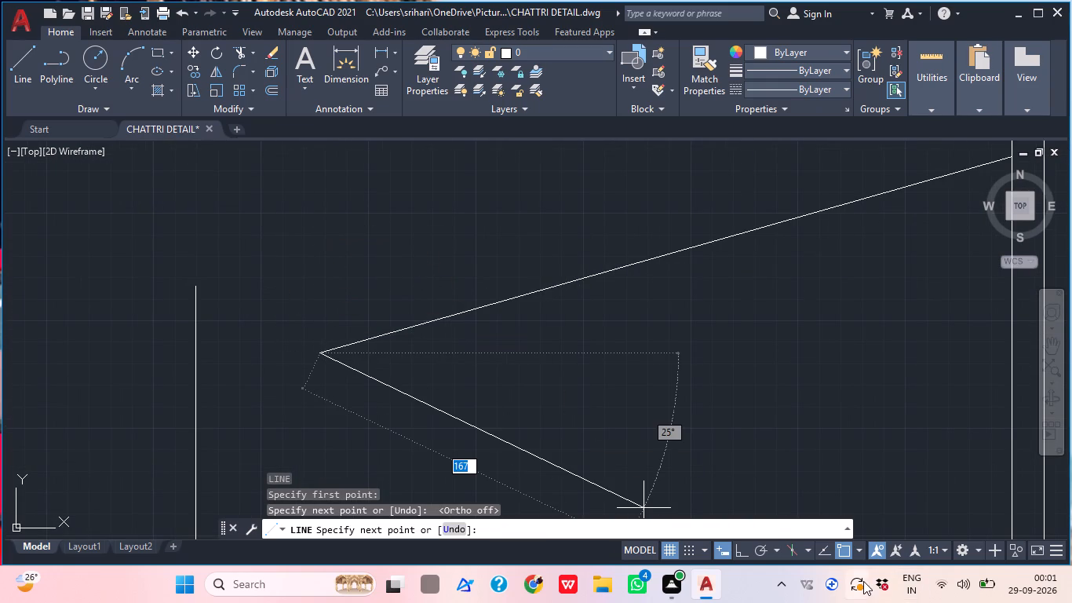
pyautogui.click(743, 546)
pyautogui.moveTo(340, 231); pyautogui.dragTo(340, 233, button='middle')
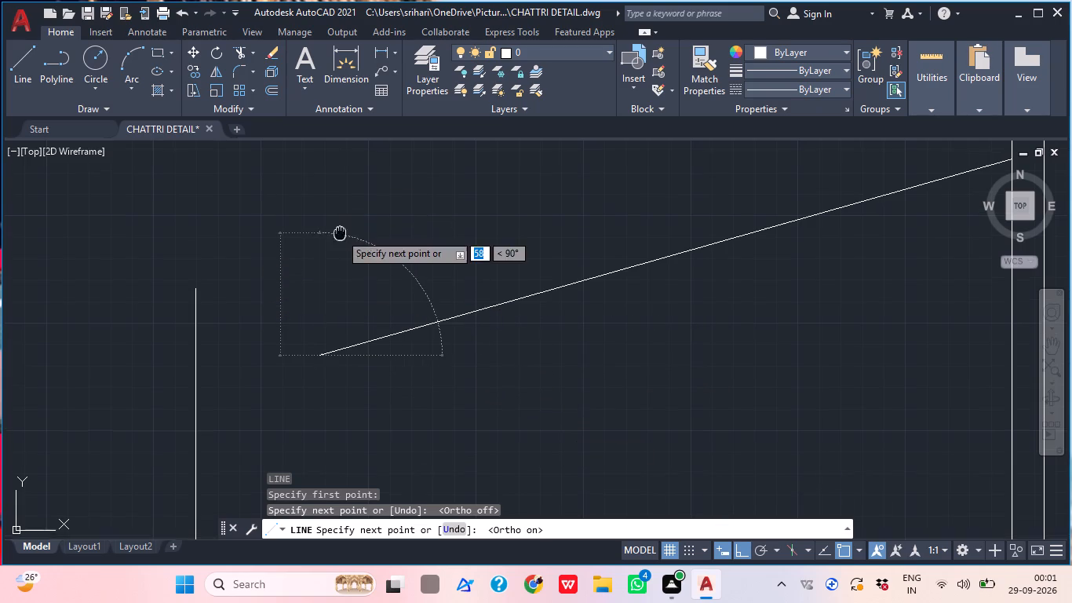
pyautogui.moveTo(340, 233); pyautogui.dragTo(336, 256, button='middle')
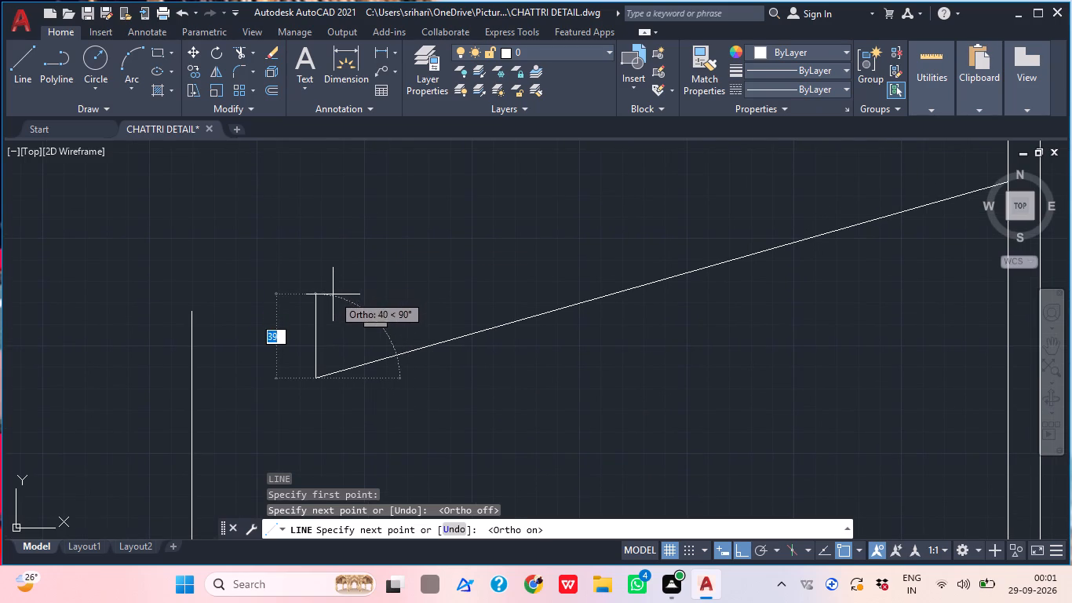
pyautogui.click(333, 294)
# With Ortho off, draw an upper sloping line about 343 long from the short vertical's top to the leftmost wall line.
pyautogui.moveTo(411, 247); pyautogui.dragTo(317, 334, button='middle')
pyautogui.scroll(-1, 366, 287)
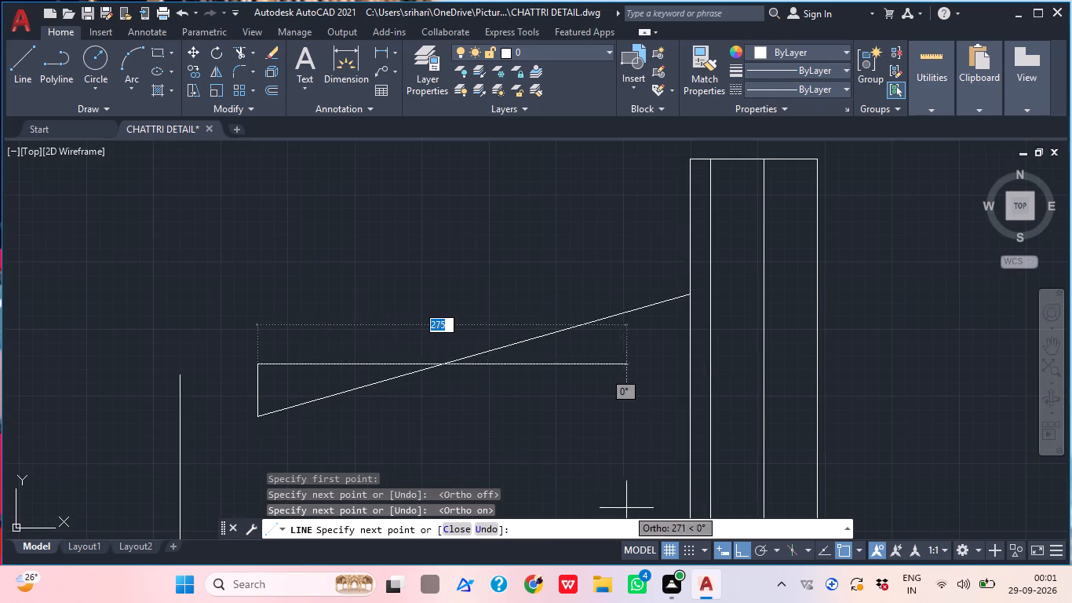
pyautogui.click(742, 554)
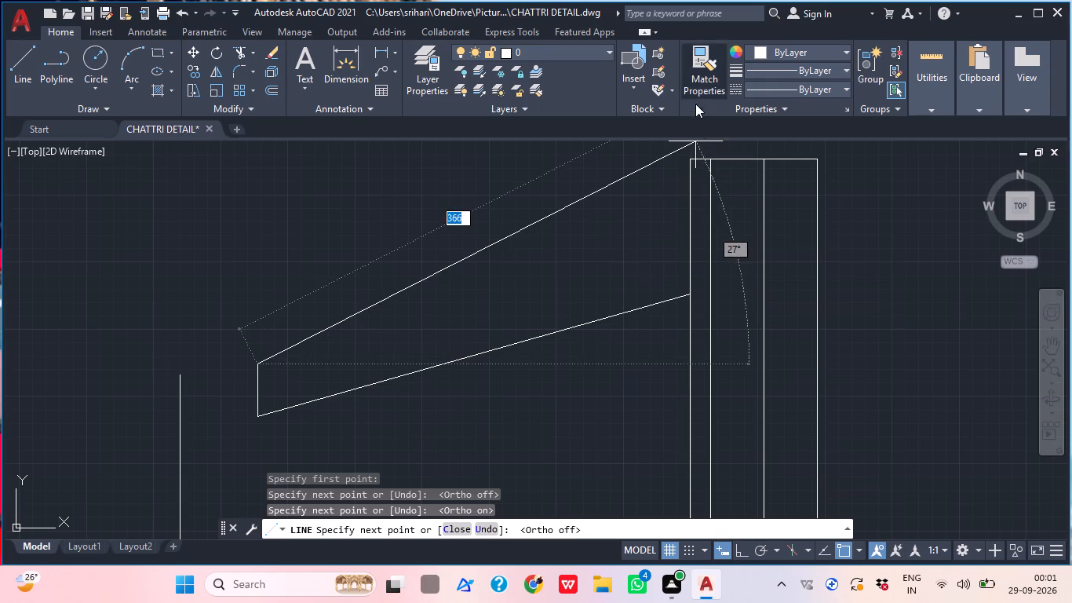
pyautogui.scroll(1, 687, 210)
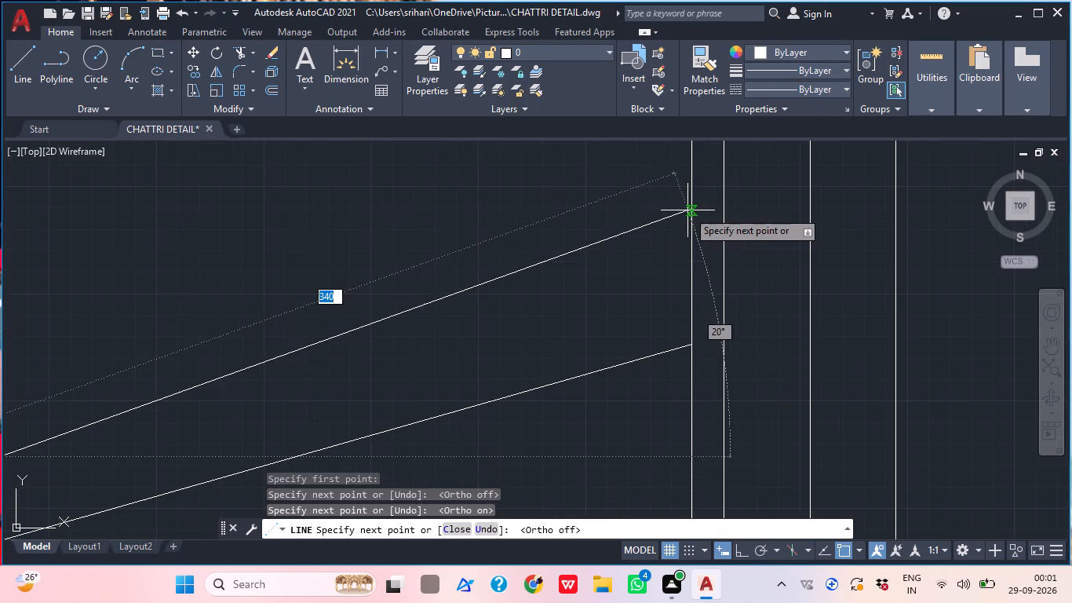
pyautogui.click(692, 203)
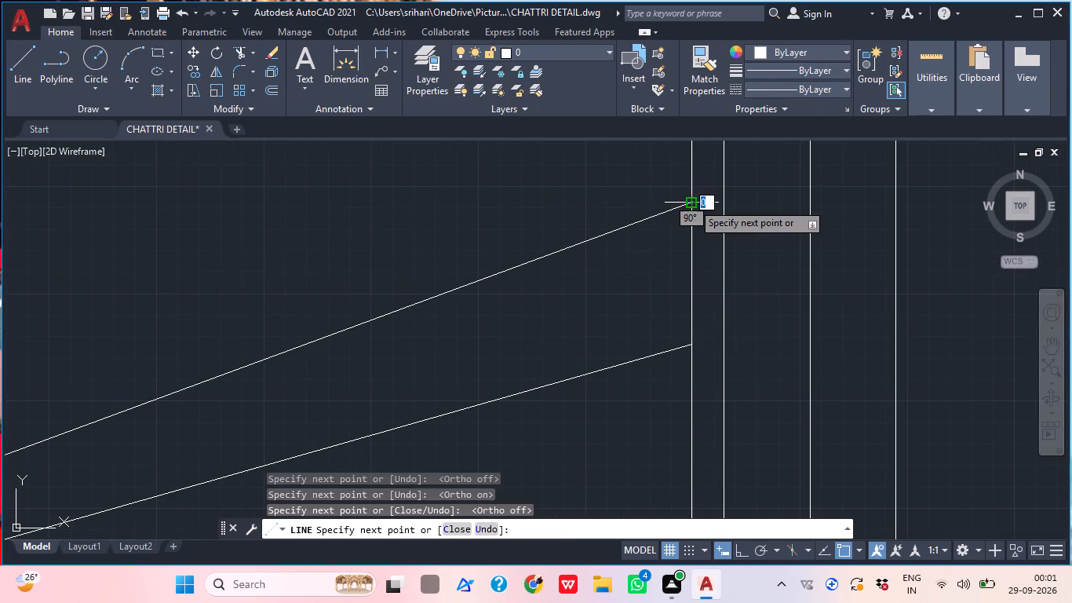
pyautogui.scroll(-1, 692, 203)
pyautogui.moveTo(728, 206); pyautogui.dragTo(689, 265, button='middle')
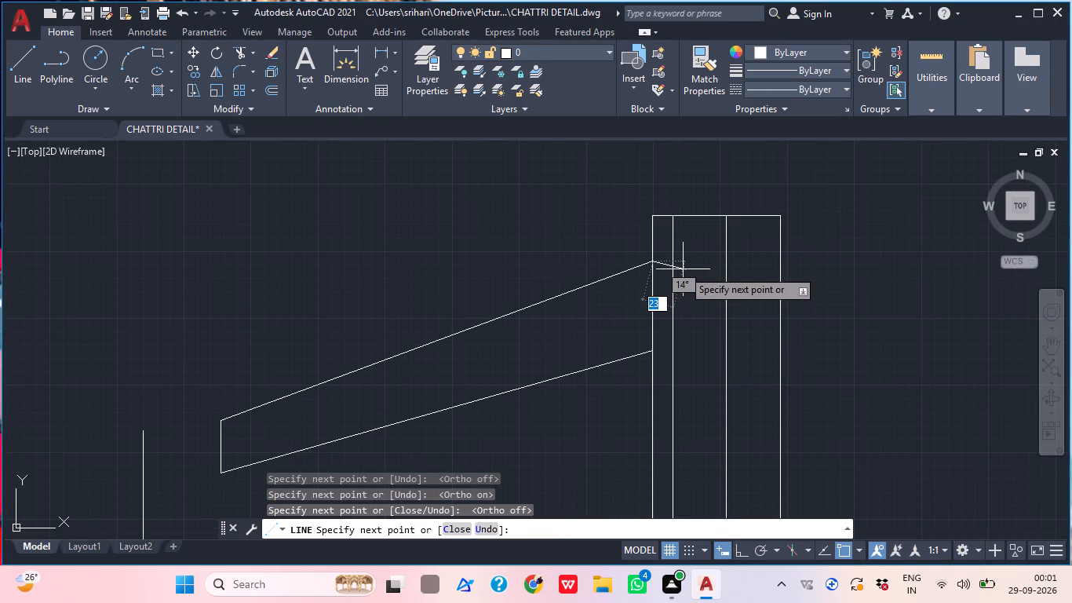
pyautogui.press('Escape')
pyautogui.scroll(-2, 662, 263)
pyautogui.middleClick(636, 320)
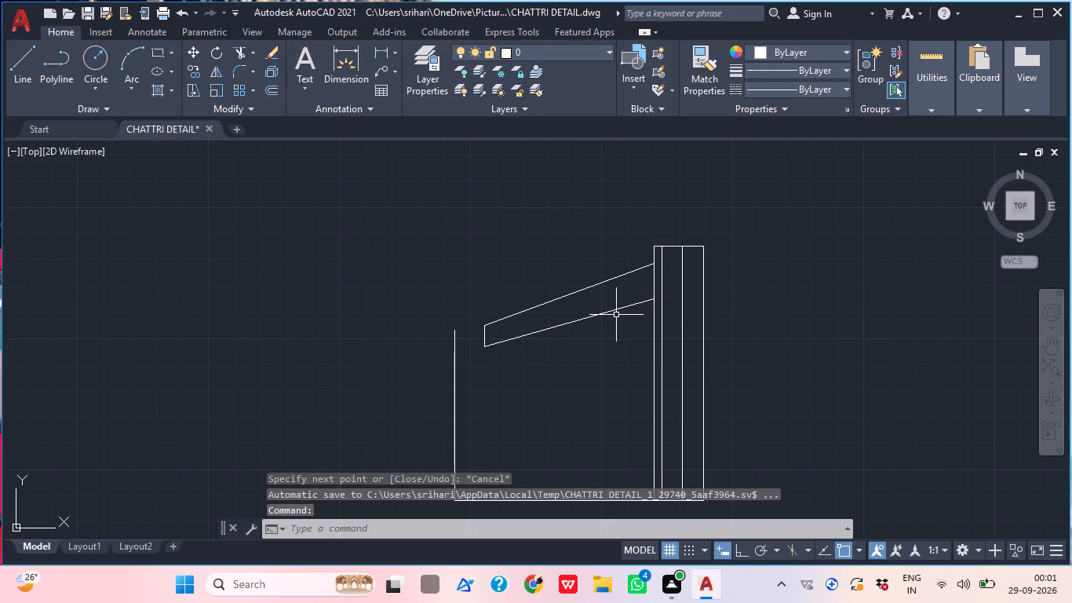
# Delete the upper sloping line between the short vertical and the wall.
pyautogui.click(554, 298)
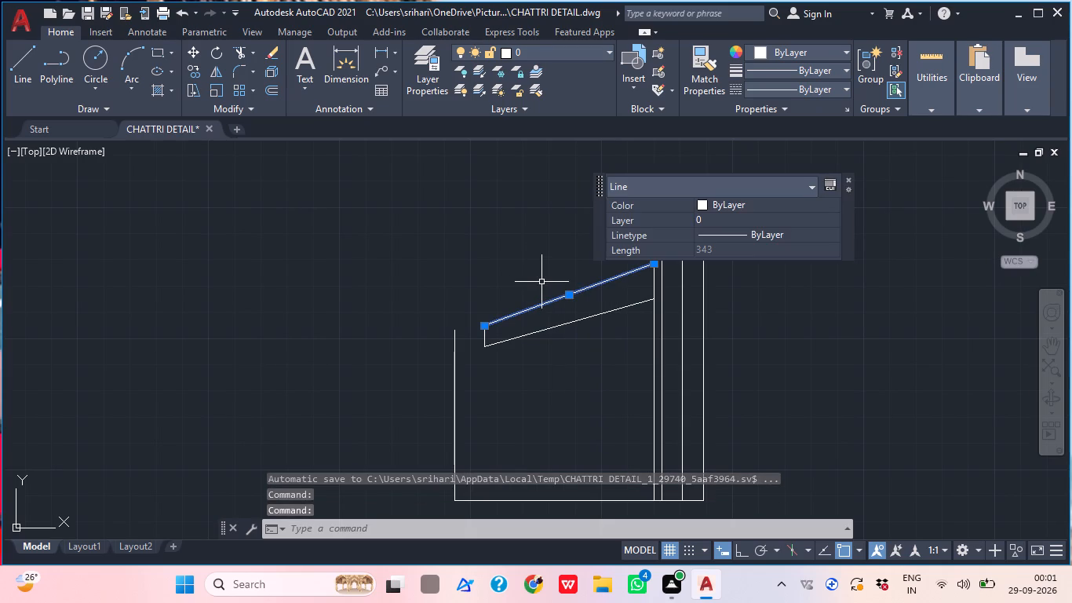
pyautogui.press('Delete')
# Draw a sloping line about 376 long from the short vertical's top across the leftmost wall line into the wall.
pyautogui.press('l')
pyautogui.press('Return')
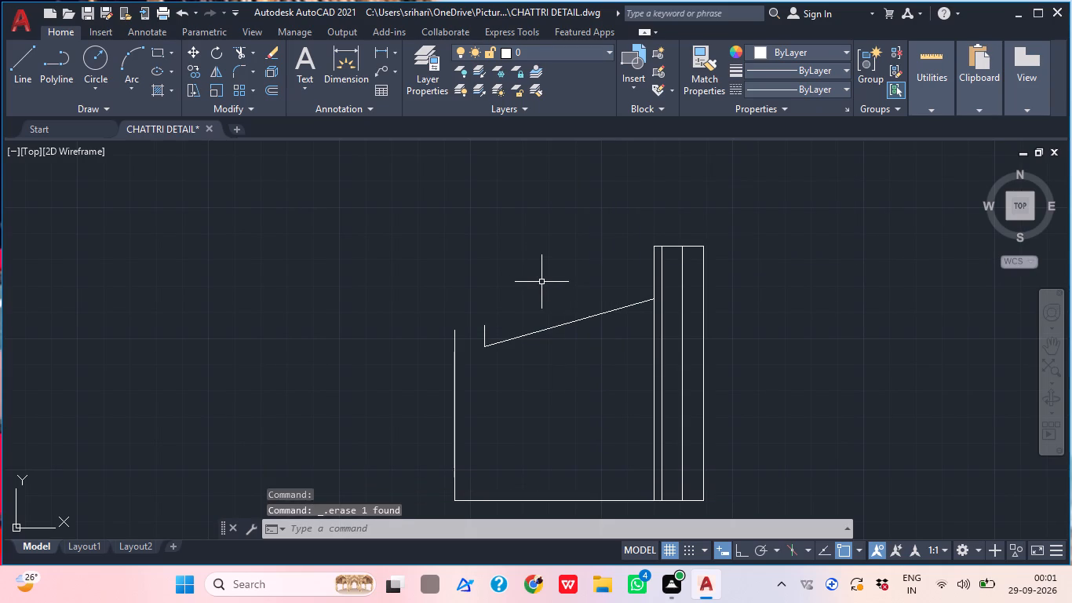
pyautogui.scroll(1, 515, 365)
pyautogui.scroll(1, 459, 325)
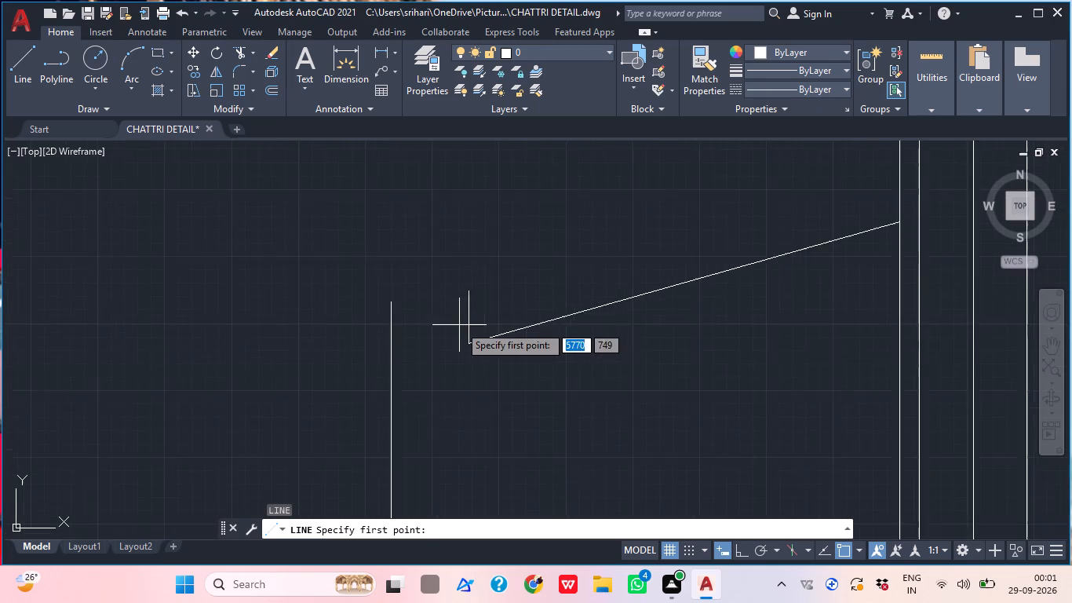
pyautogui.scroll(1, 460, 325)
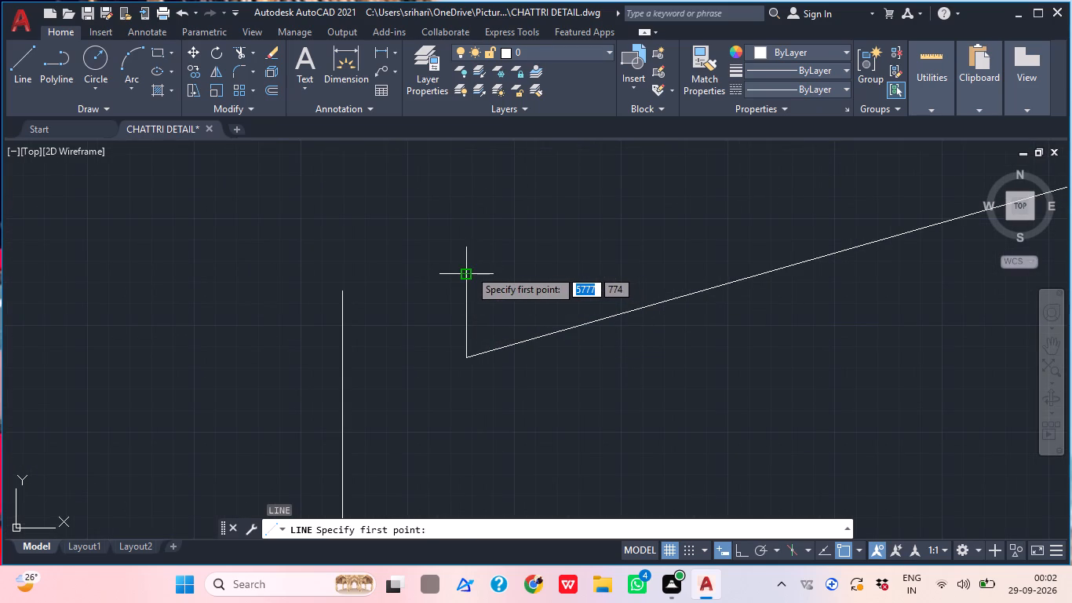
pyautogui.click(469, 269)
pyautogui.scroll(-4, 471, 288)
pyautogui.scroll(3, 600, 243)
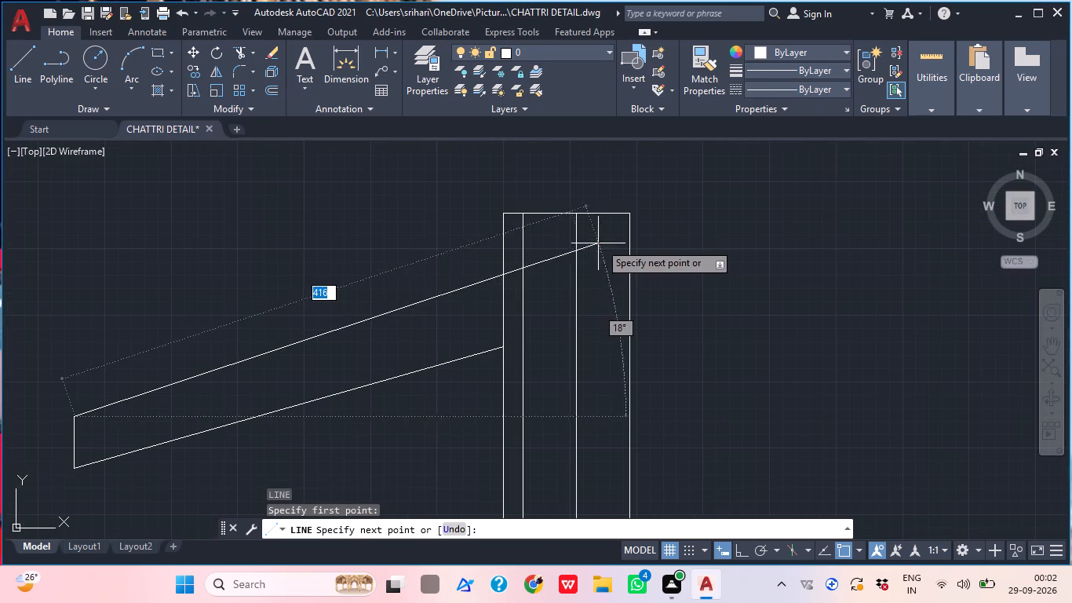
pyautogui.click(552, 267)
pyautogui.press('Escape')
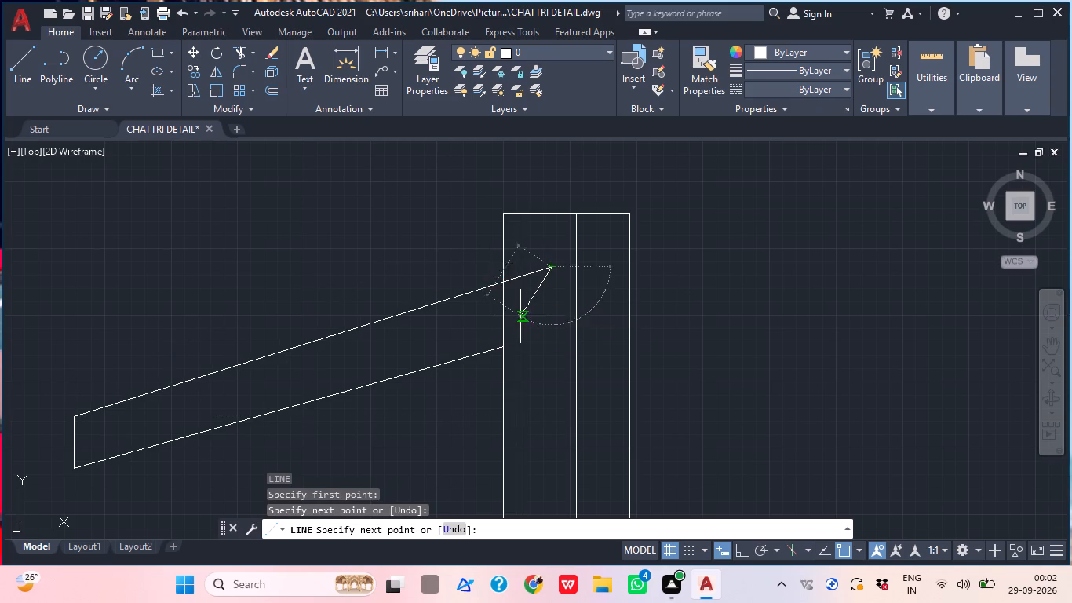
# Trim the upper sloping line's overshoot inside the wall back to the leftmost wall line.
pyautogui.scroll(3, 515, 278)
pyautogui.press('t')
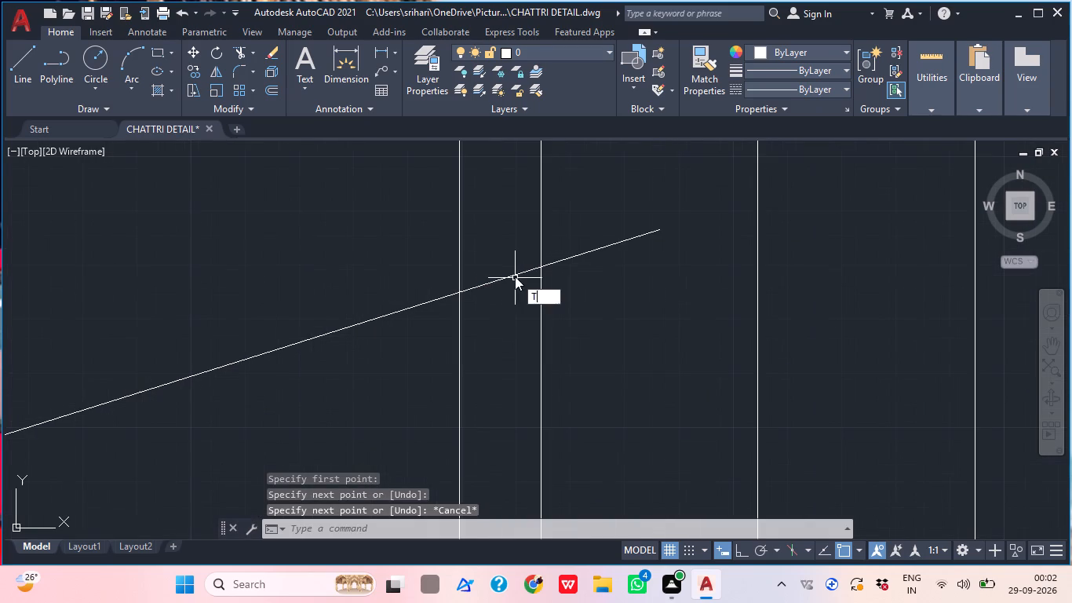
pyautogui.write('R')
pyautogui.press('space')
pyautogui.click(515, 276)
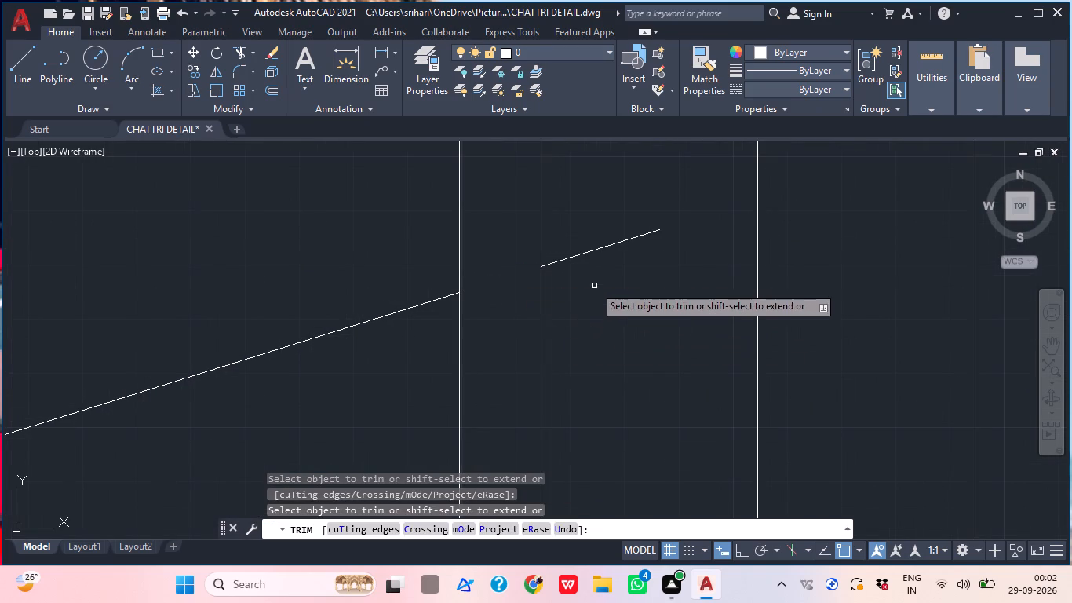
pyautogui.click(594, 261)
pyautogui.click(593, 162)
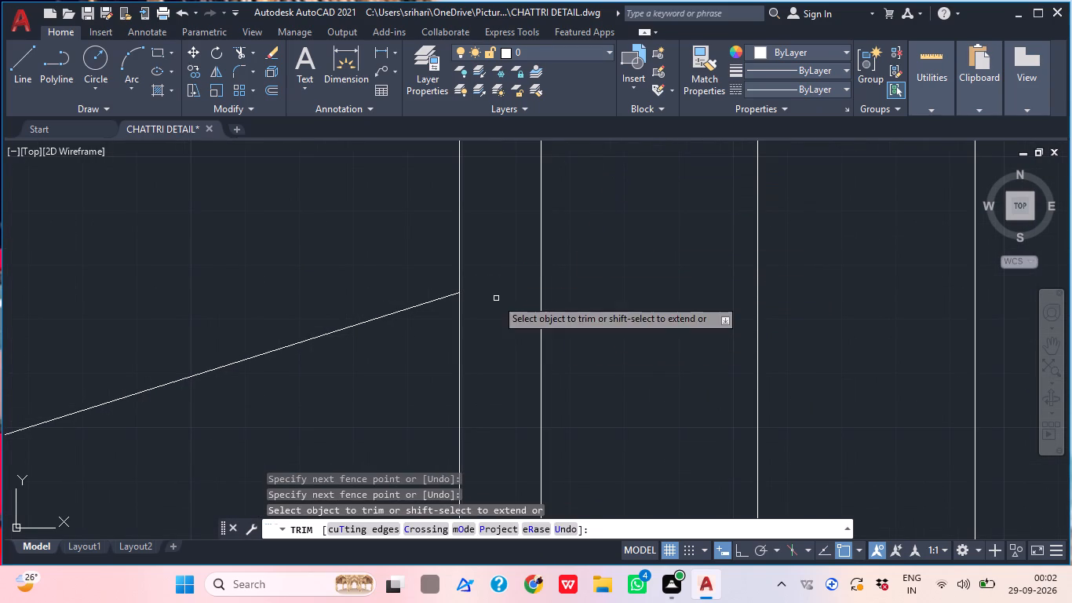
pyautogui.press('Escape')
# With Ortho on, draw a horizontal line about 95 long across the wall from the lower sloping line's end to the rightmost wall line.
pyautogui.scroll(-1, 496, 298)
pyautogui.scroll(-1, 569, 307)
pyautogui.middleClick(569, 307)
pyautogui.moveTo(609, 309); pyautogui.dragTo(608, 291, button='middle')
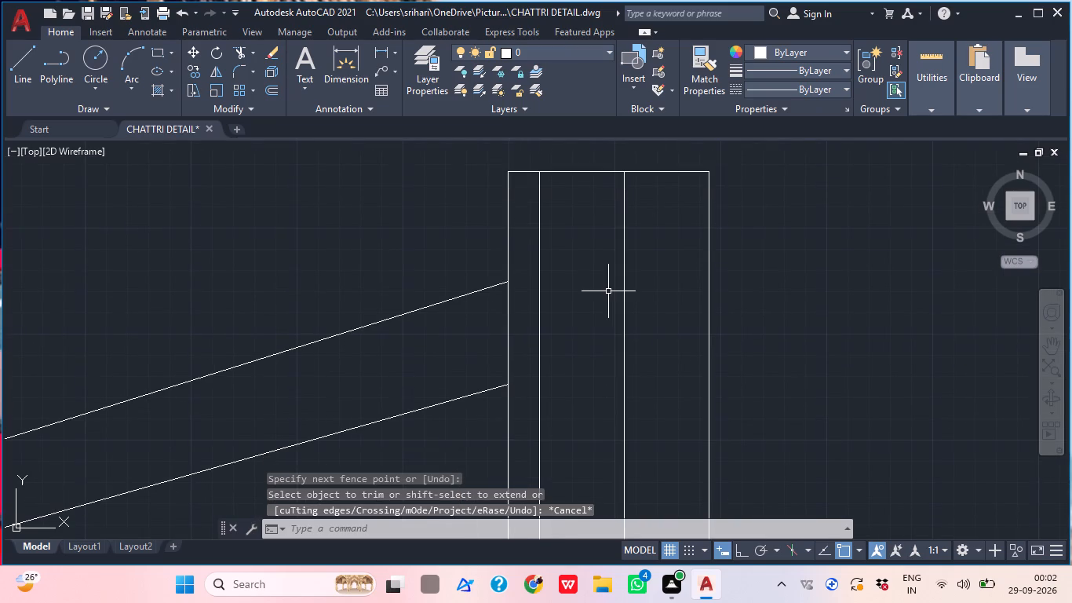
pyautogui.scroll(-2, 608, 291)
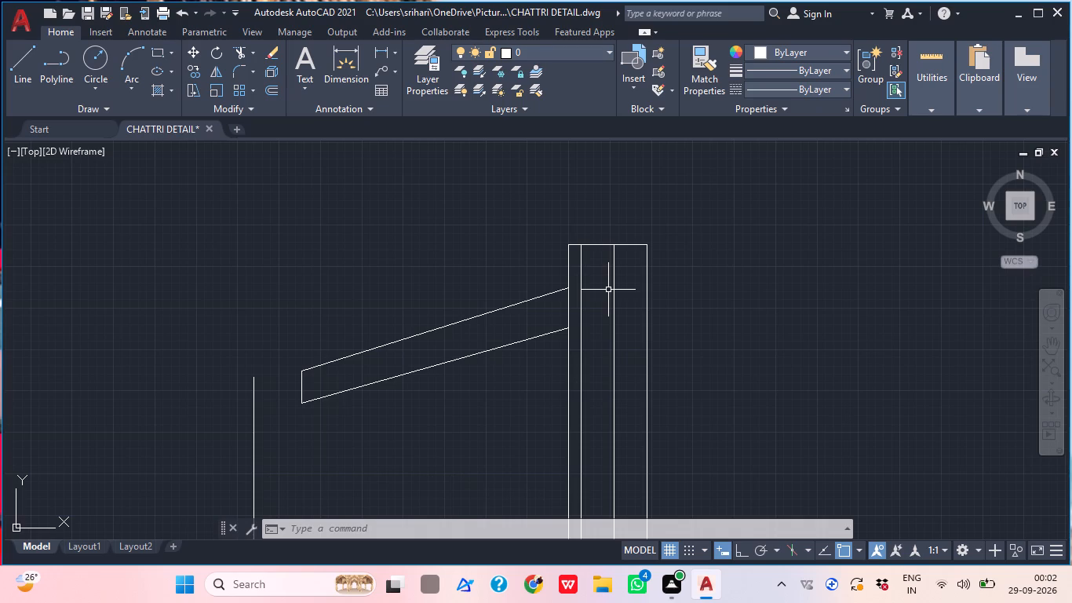
pyautogui.press('l')
pyautogui.press('Return')
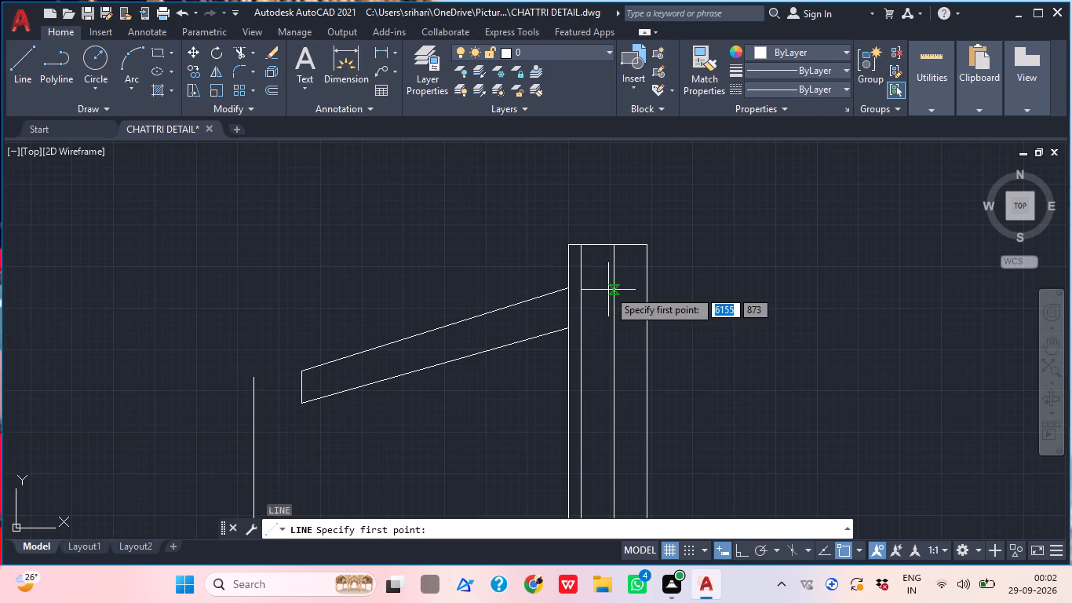
pyautogui.scroll(3, 523, 328)
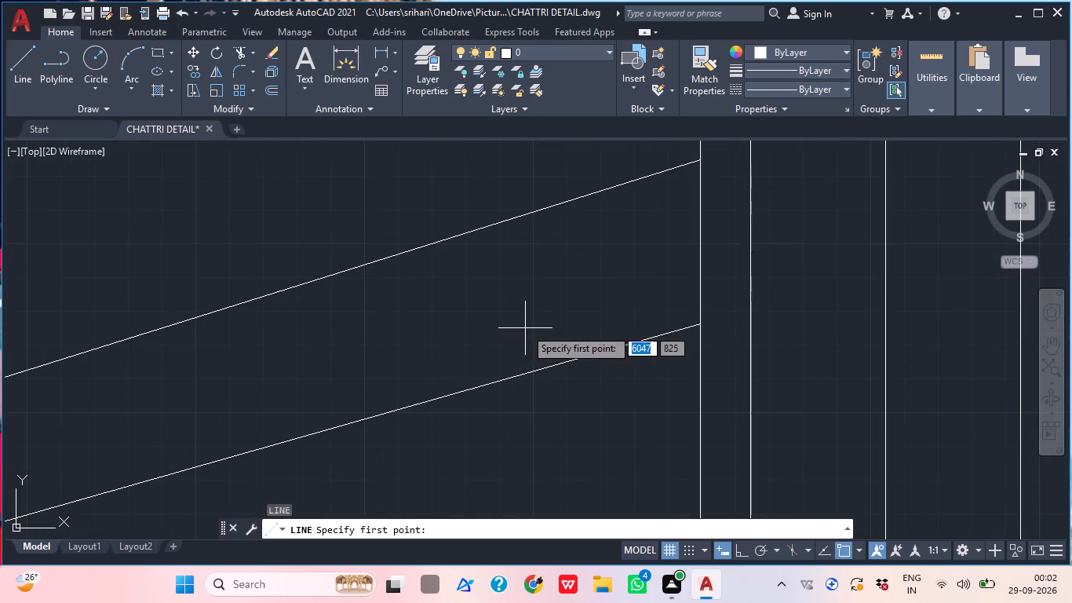
pyautogui.click(699, 326)
pyautogui.scroll(-4, 696, 315)
pyautogui.scroll(3, 763, 327)
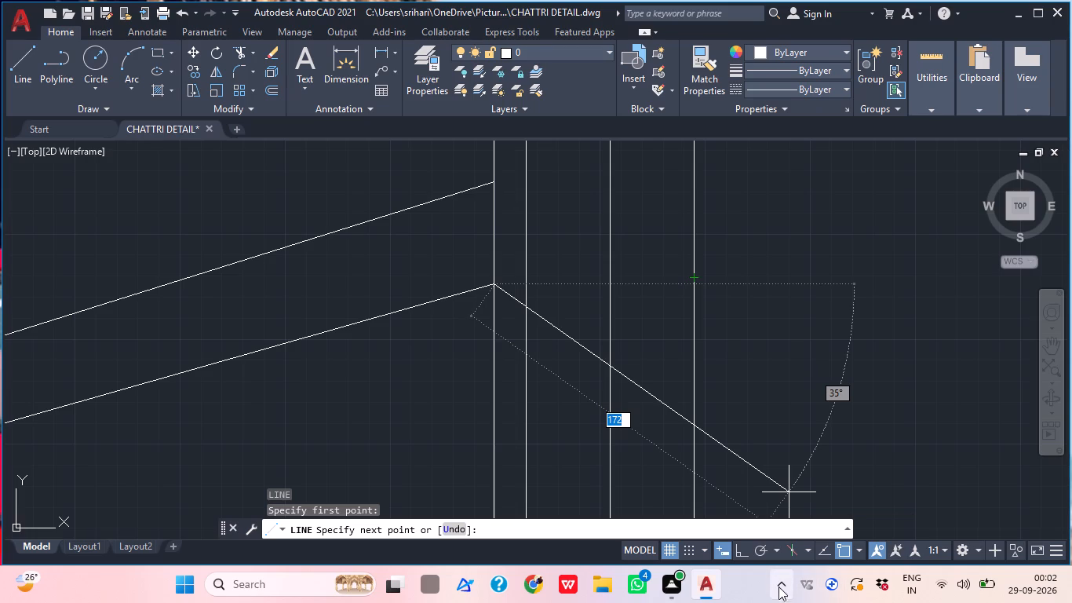
pyautogui.click(747, 555)
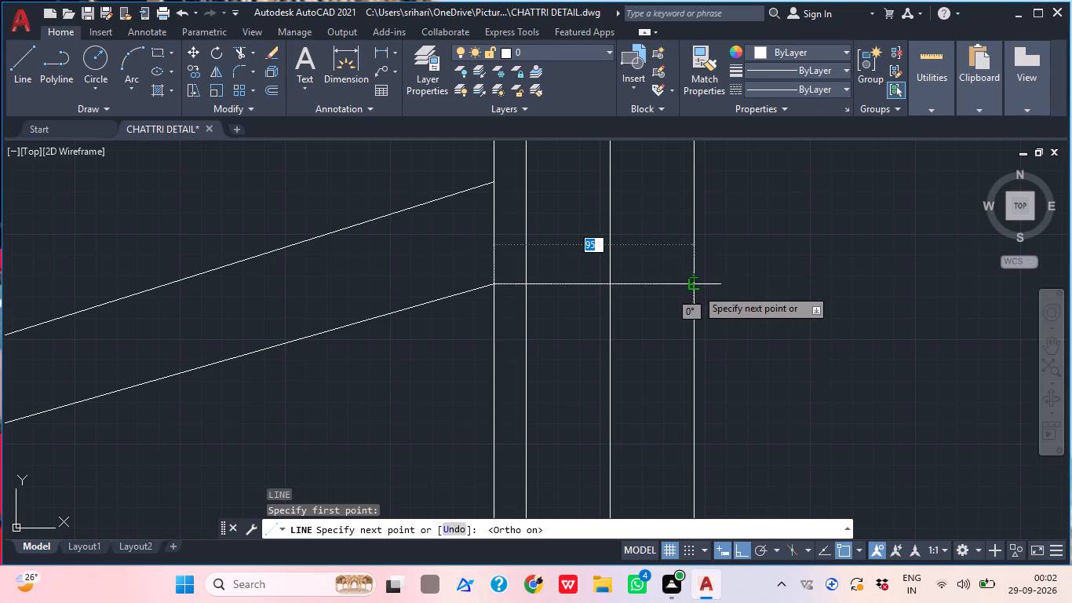
pyautogui.click(696, 288)
pyautogui.press('Escape')
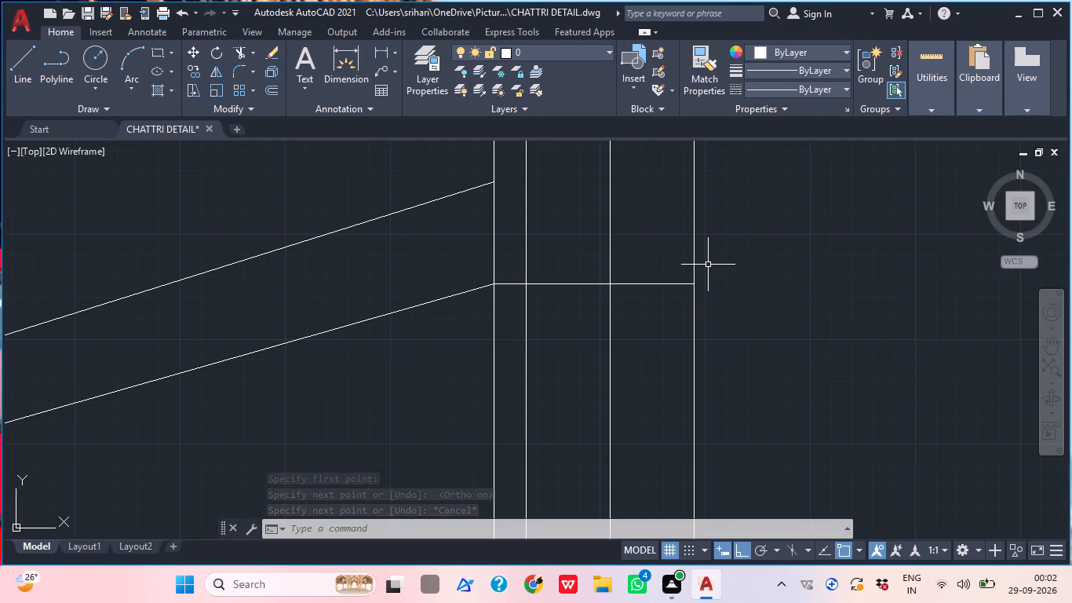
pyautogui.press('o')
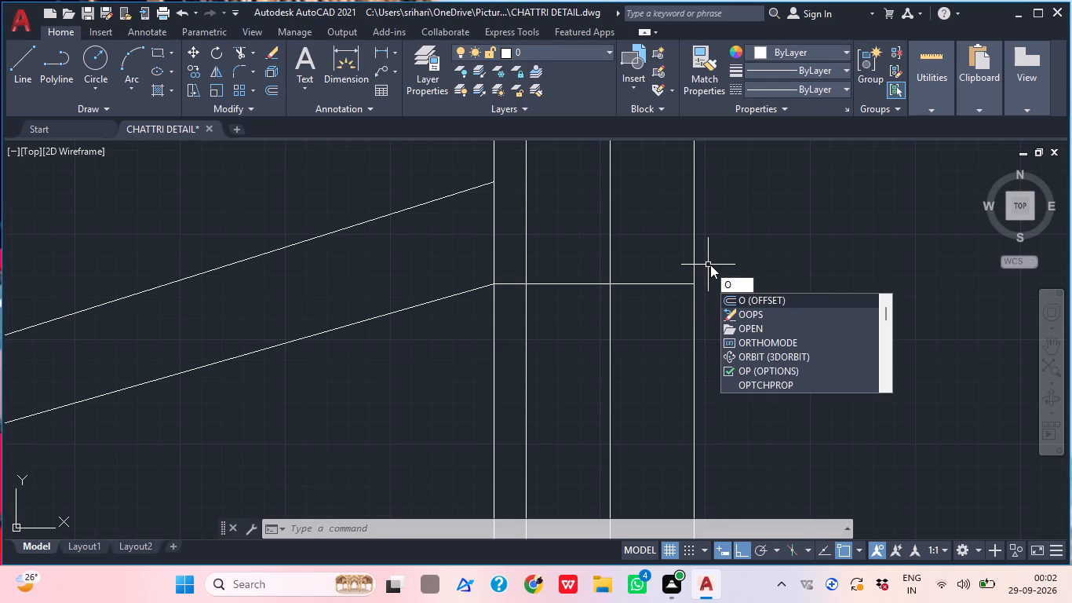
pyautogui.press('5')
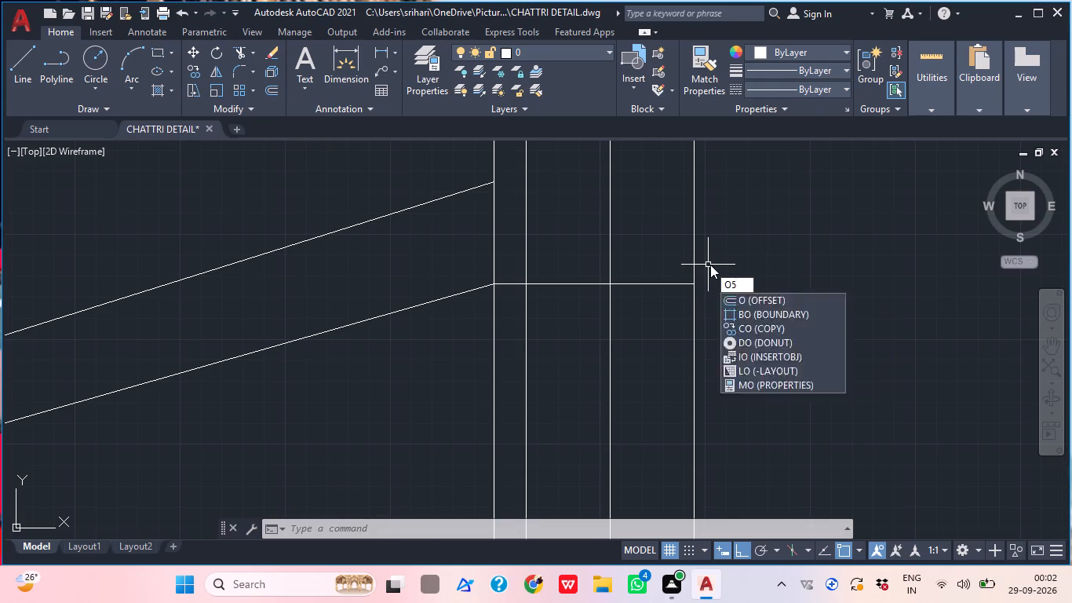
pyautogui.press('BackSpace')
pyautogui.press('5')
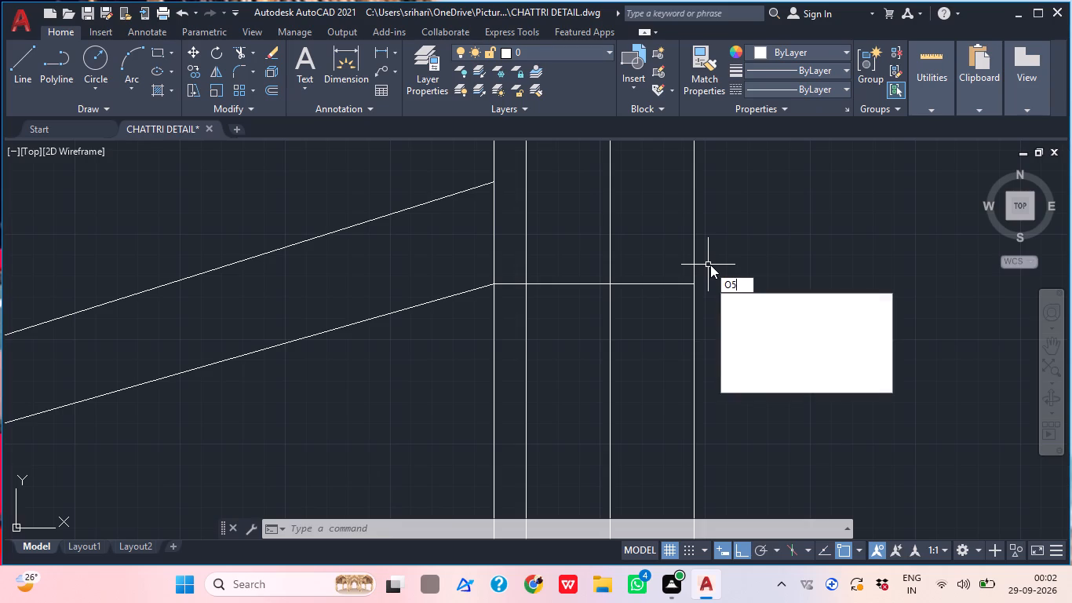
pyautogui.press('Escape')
# Offset the wall's second vertical line from the left by 5 toward the wall's interior.
pyautogui.press('o')
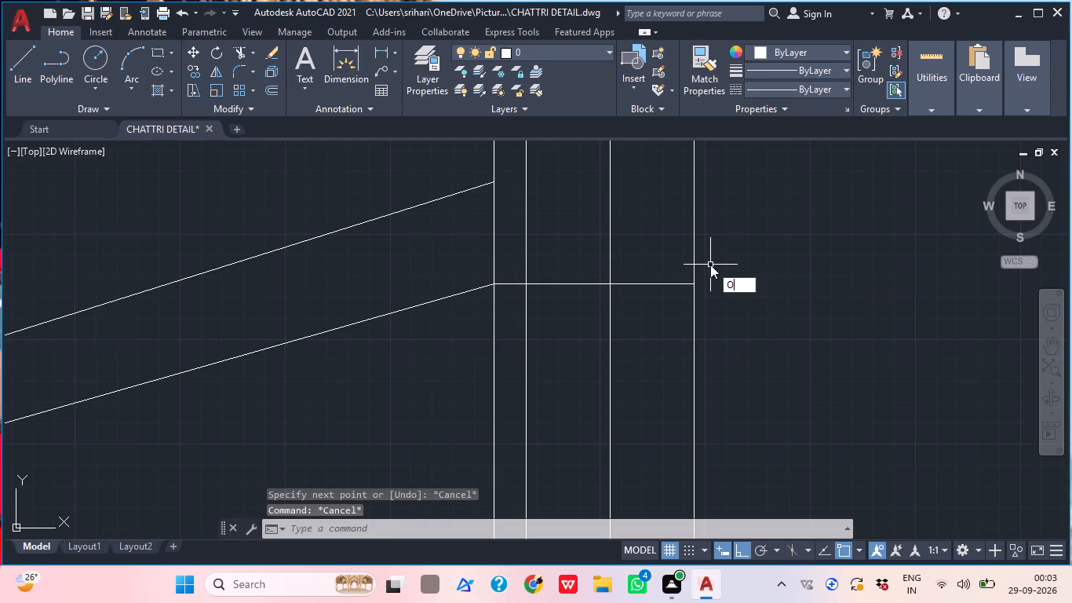
pyautogui.press('Return')
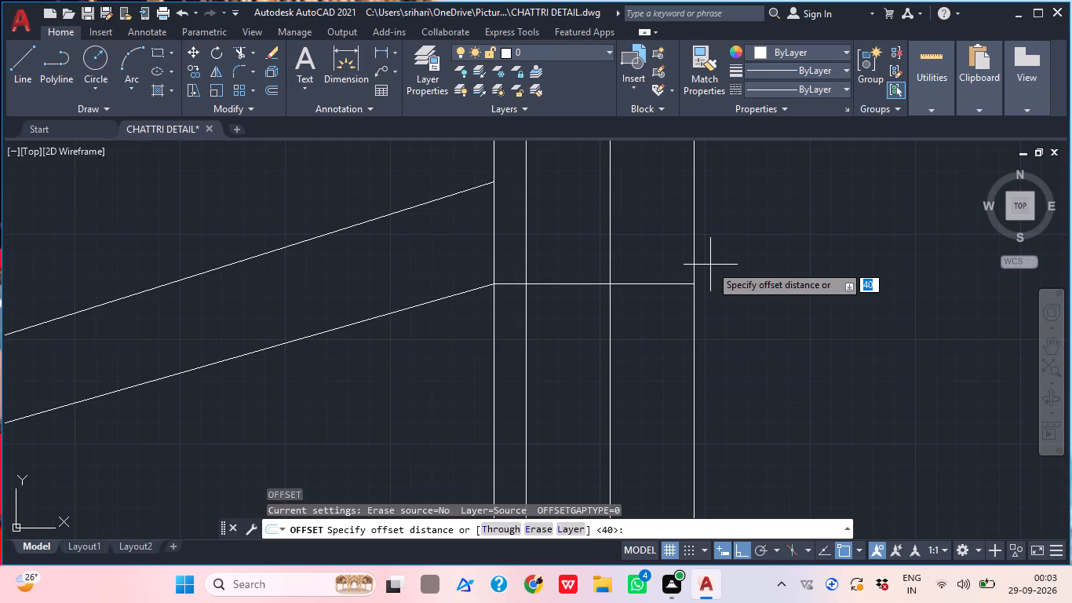
pyautogui.press('5')
pyautogui.press('Return')
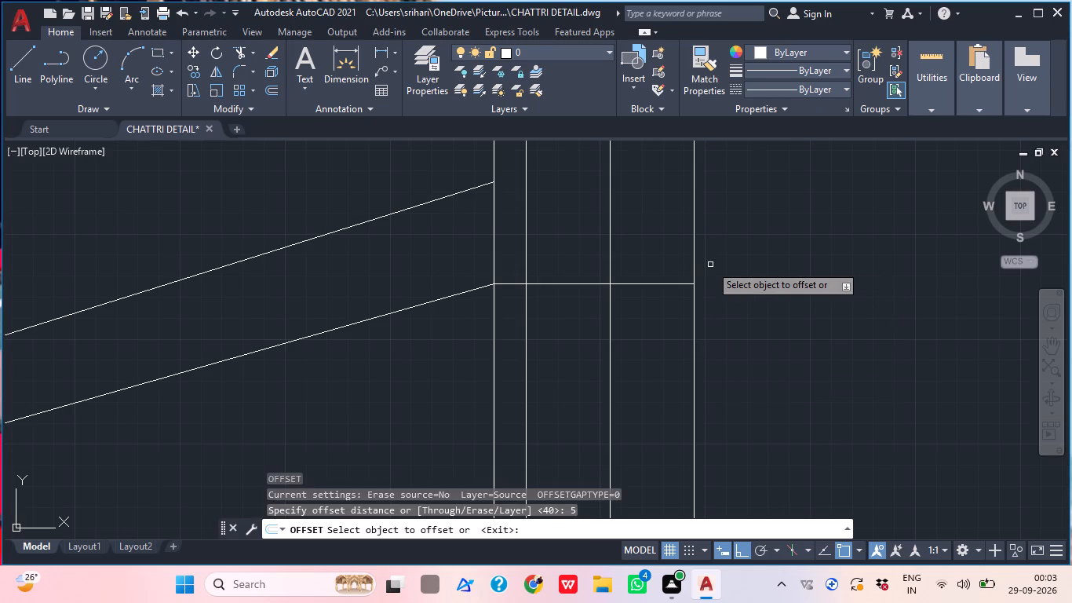
pyautogui.scroll(1, 550, 370)
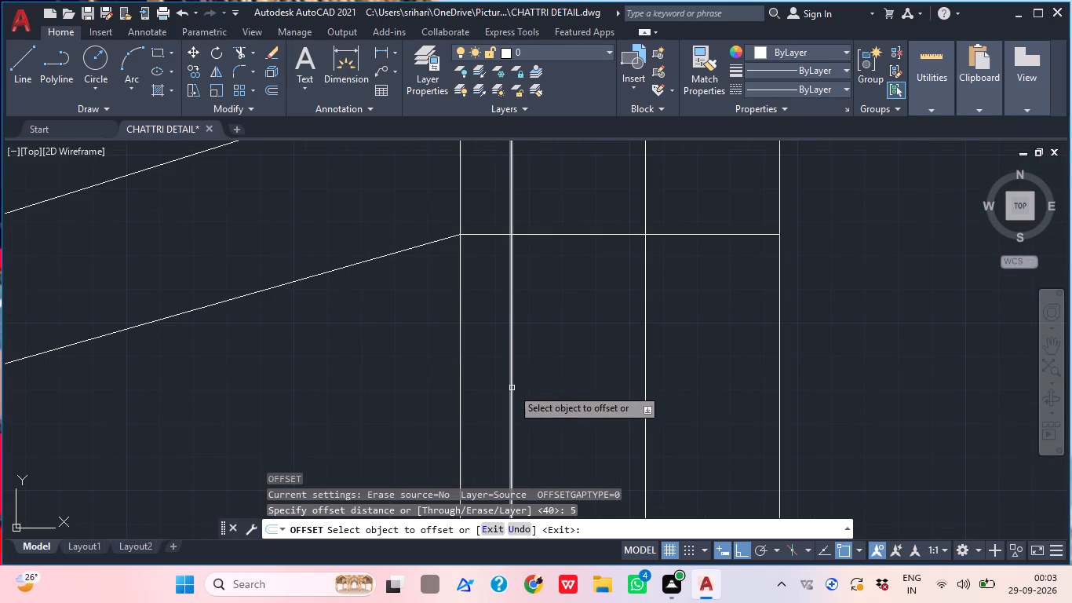
pyautogui.click(512, 388)
pyautogui.click(525, 392)
pyautogui.moveTo(573, 334); pyautogui.dragTo(581, 378, button='middle')
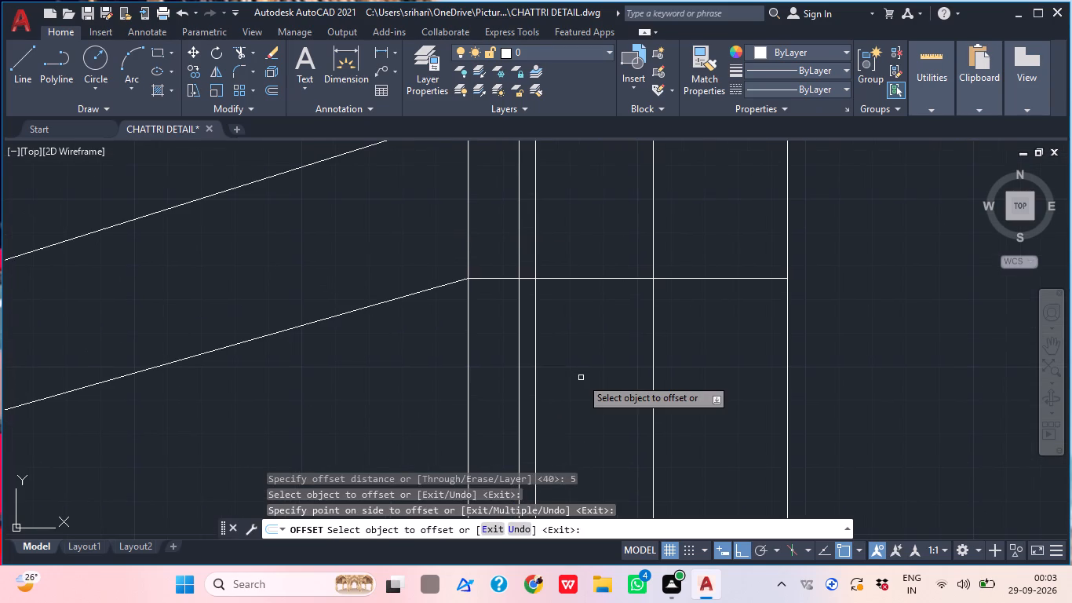
pyautogui.press('Escape')
# Trim the three inner vertical wall lines above the horizontal line.
pyautogui.write('TR')
pyautogui.press('space')
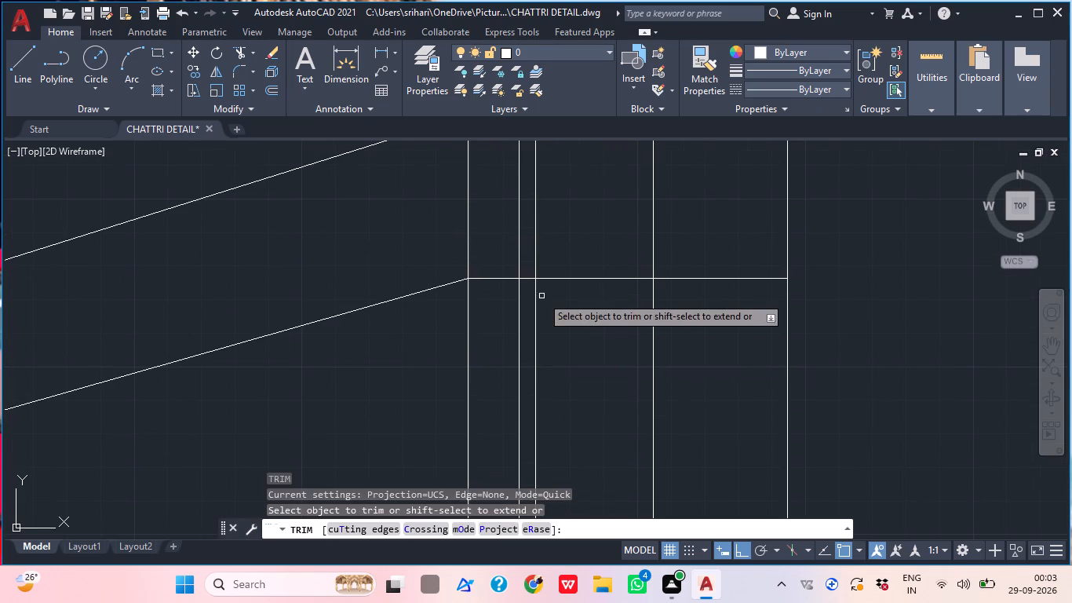
pyautogui.click(549, 251)
pyautogui.click(508, 245)
pyautogui.click(549, 235)
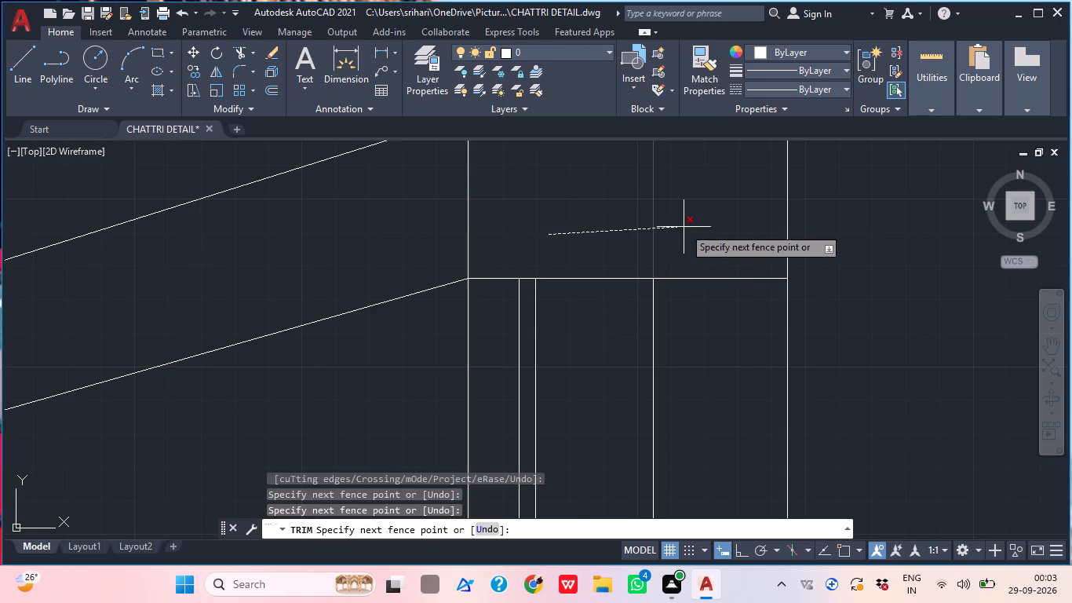
pyautogui.click(684, 227)
# Trim the leftmost wall line between the two sloping slab lines so the slab opens into the wall top.
pyautogui.scroll(-2, 676, 226)
pyautogui.moveTo(690, 220); pyautogui.dragTo(666, 303, button='middle')
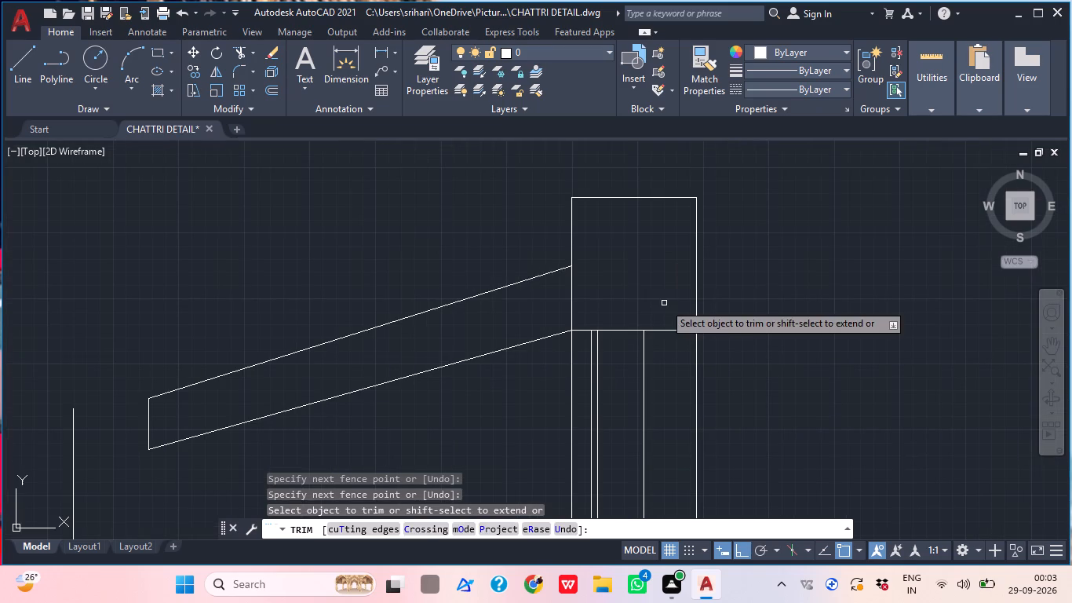
pyautogui.click(569, 290)
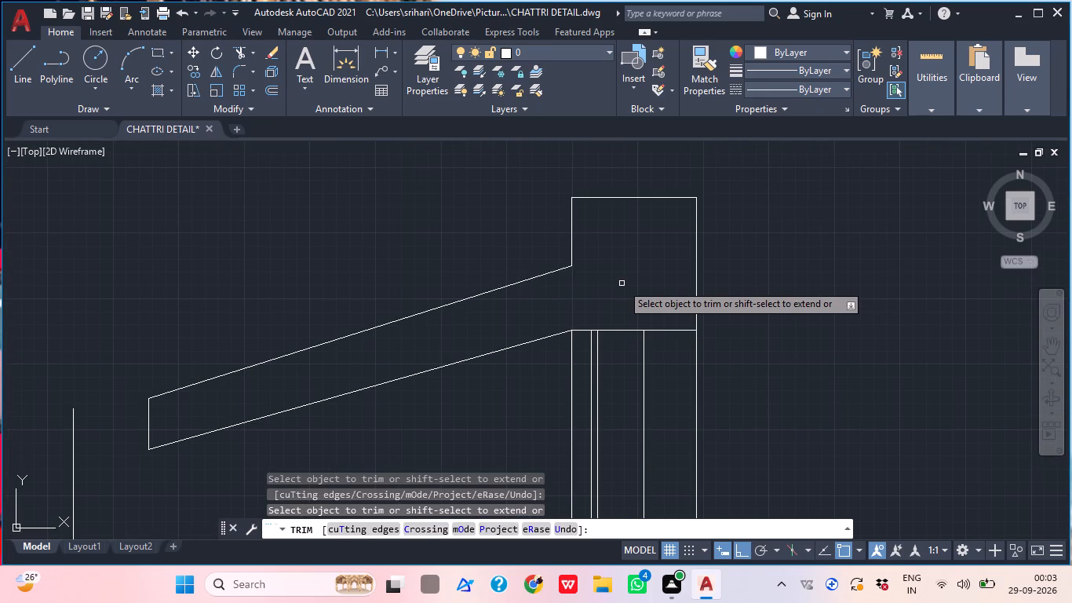
pyautogui.scroll(-5, 624, 282)
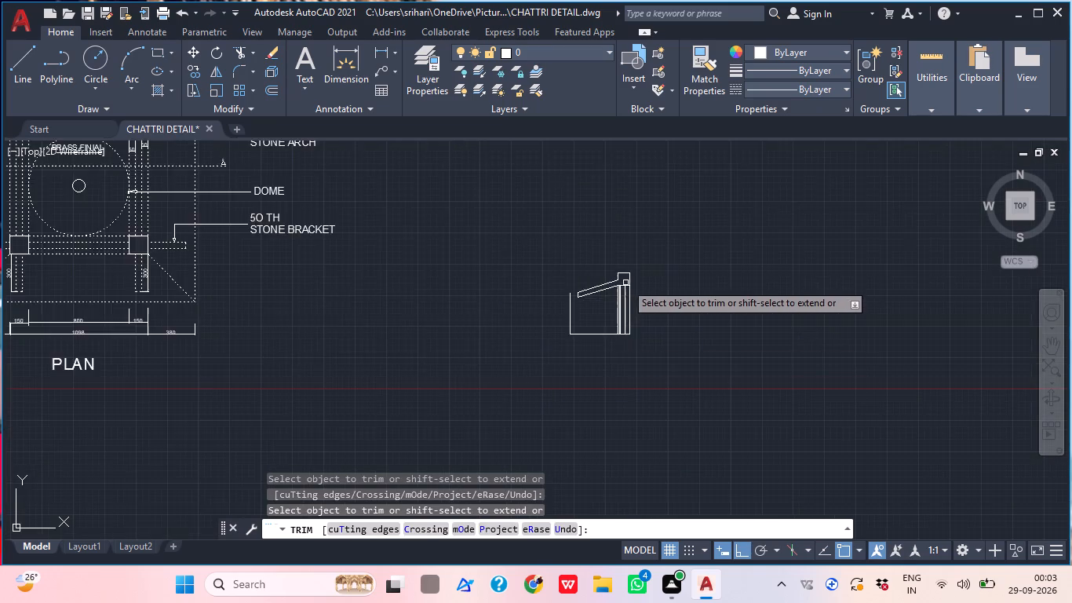
pyautogui.moveTo(625, 346); pyautogui.dragTo(631, 286, button='middle')
pyautogui.scroll(2, 628, 276)
pyautogui.moveTo(640, 261); pyautogui.dragTo(575, 392, button='middle')
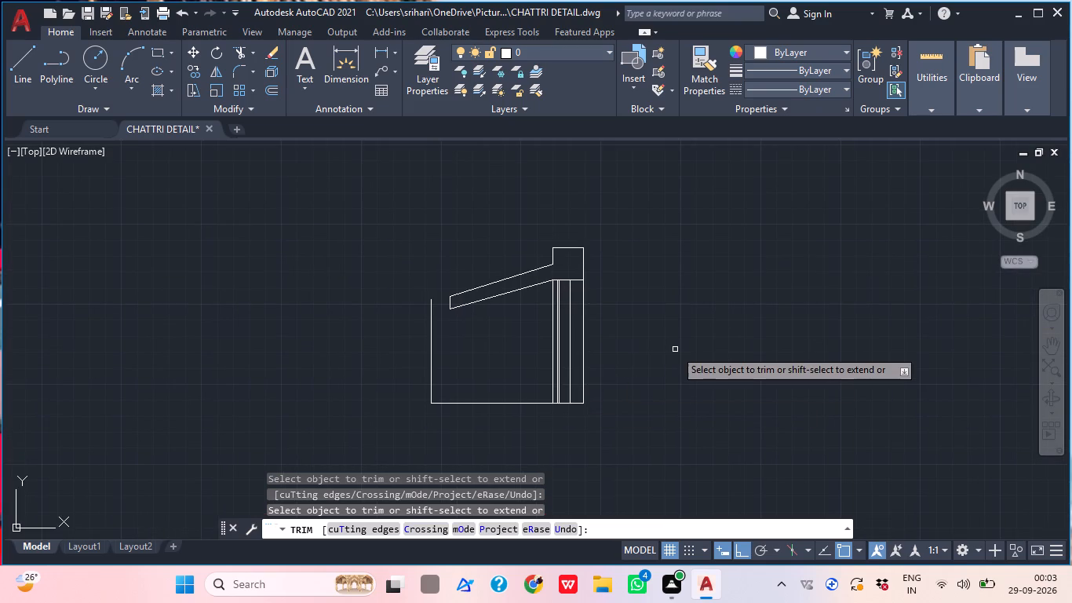
pyautogui.press('Escape')
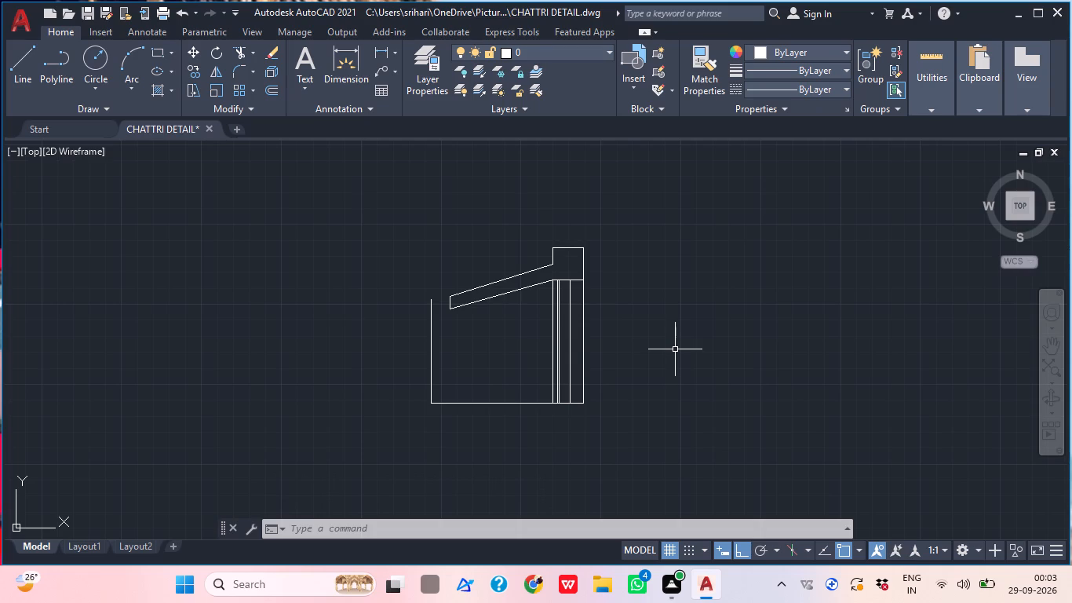
# Delete the 325 long vertical line standing at the base line's left end.
pyautogui.scroll(2, 436, 335)
pyautogui.middleClick(483, 315)
pyautogui.scroll(-1, 467, 325)
pyautogui.middleClick(467, 325)
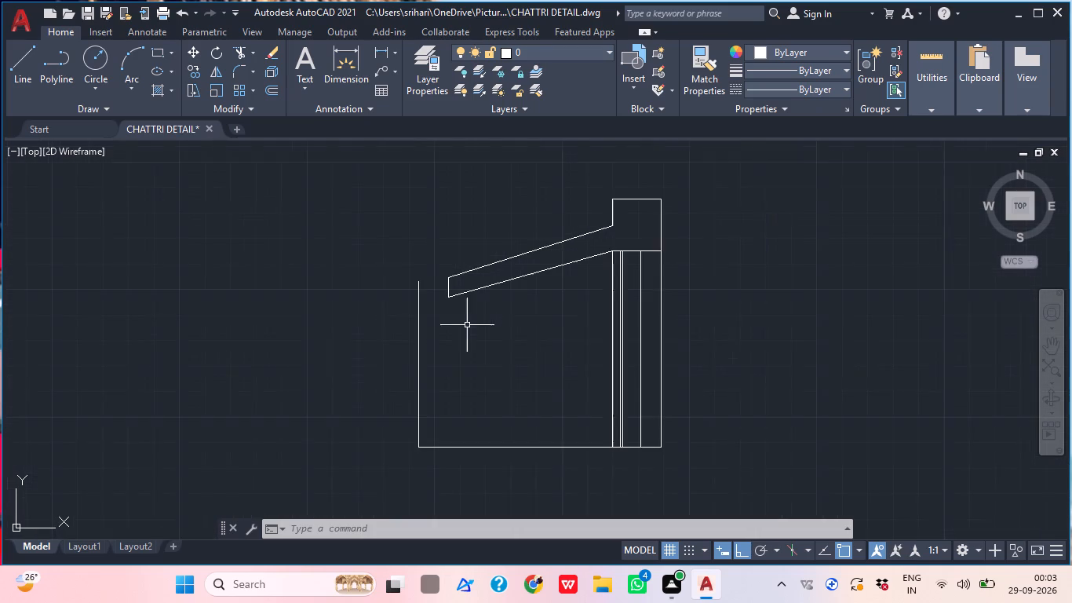
pyautogui.moveTo(468, 389); pyautogui.dragTo(462, 375, button='middle')
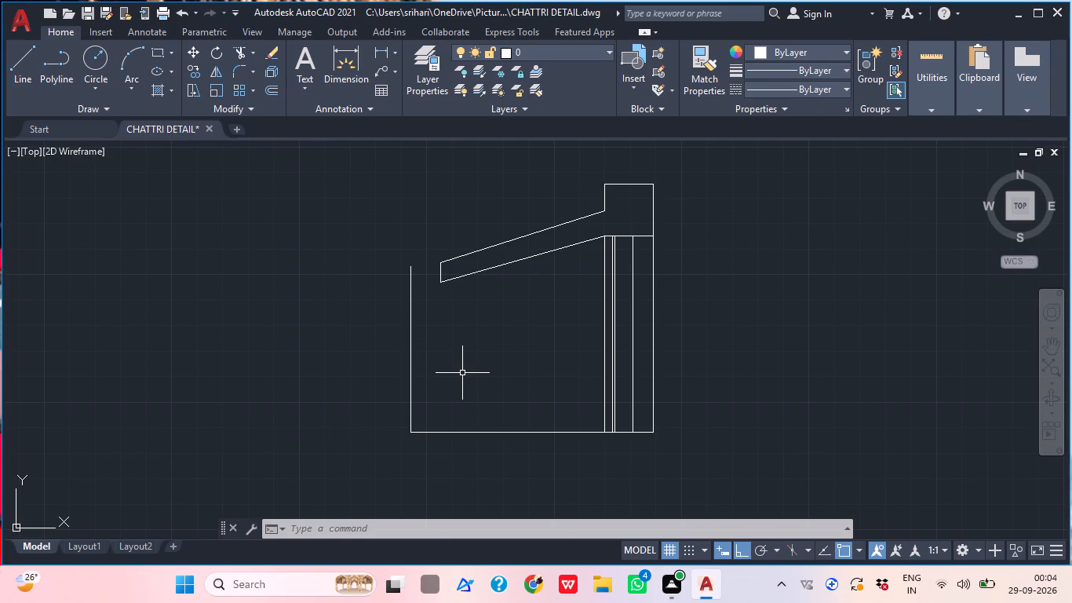
pyautogui.moveTo(448, 367); pyautogui.dragTo(446, 199, button='middle')
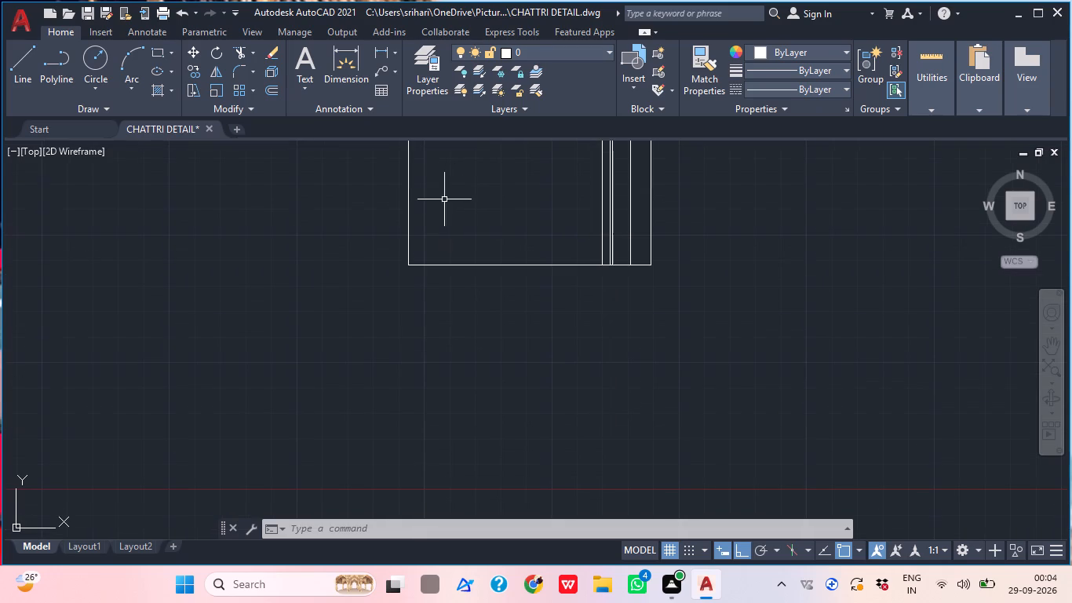
pyautogui.moveTo(435, 230); pyautogui.dragTo(430, 273, button='middle')
pyautogui.click(427, 273)
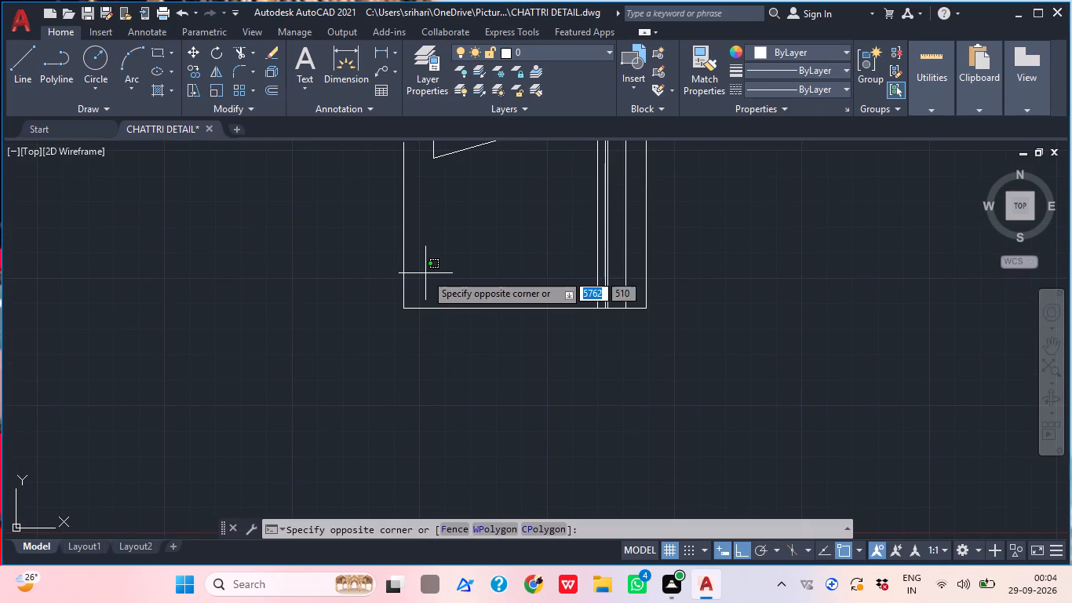
pyautogui.click(399, 269)
pyautogui.moveTo(436, 254); pyautogui.dragTo(417, 326, button='middle')
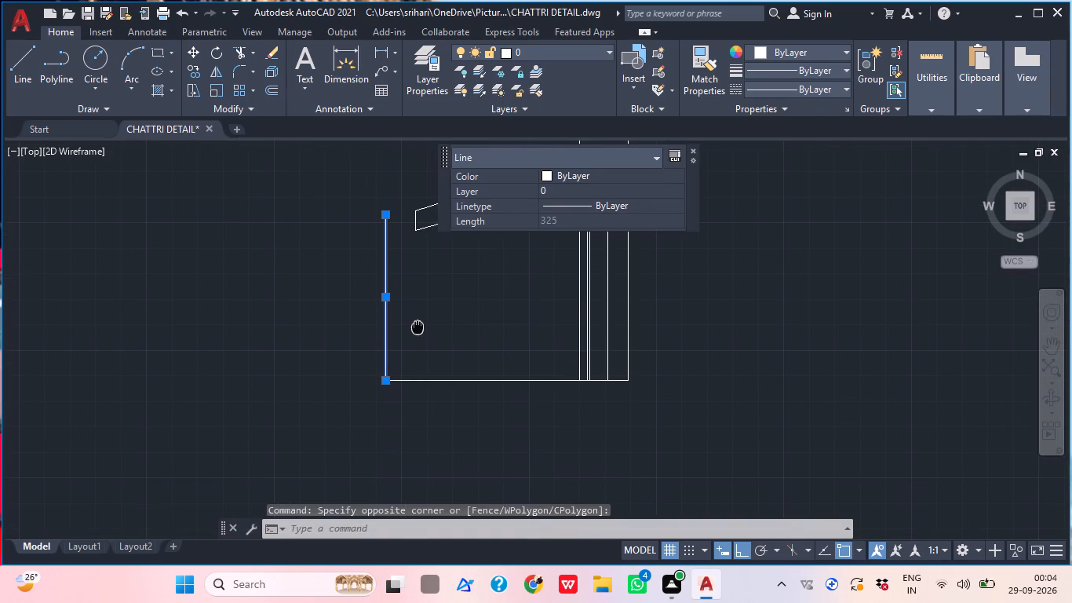
pyautogui.press('Delete')
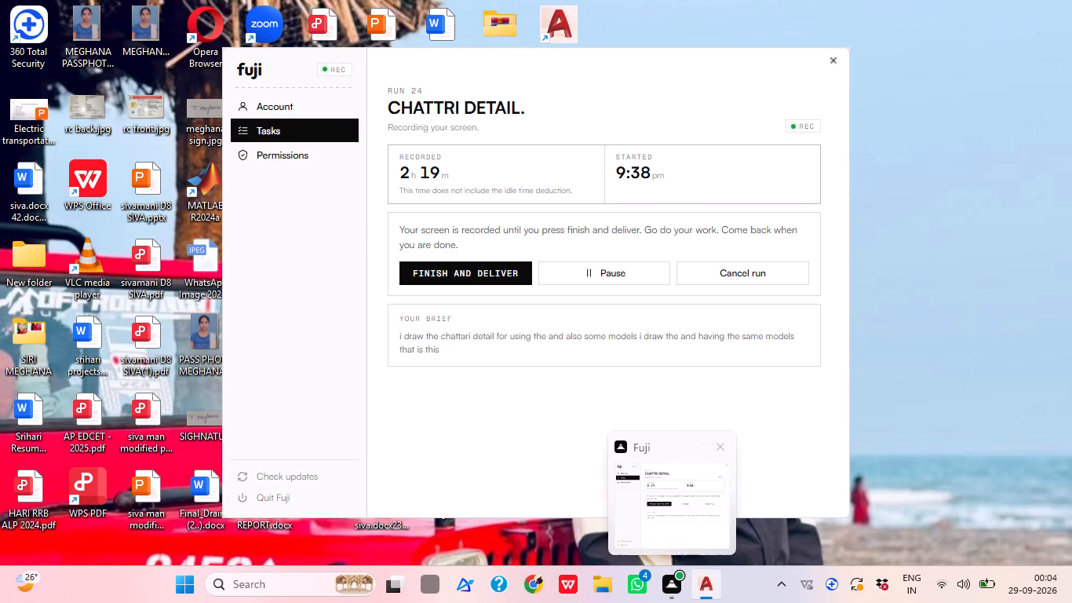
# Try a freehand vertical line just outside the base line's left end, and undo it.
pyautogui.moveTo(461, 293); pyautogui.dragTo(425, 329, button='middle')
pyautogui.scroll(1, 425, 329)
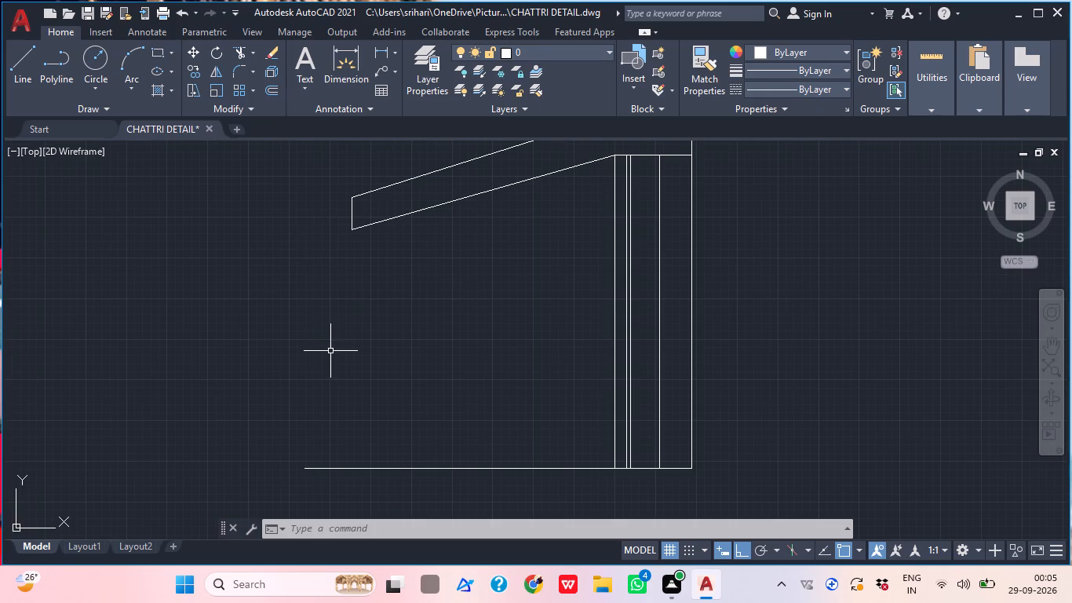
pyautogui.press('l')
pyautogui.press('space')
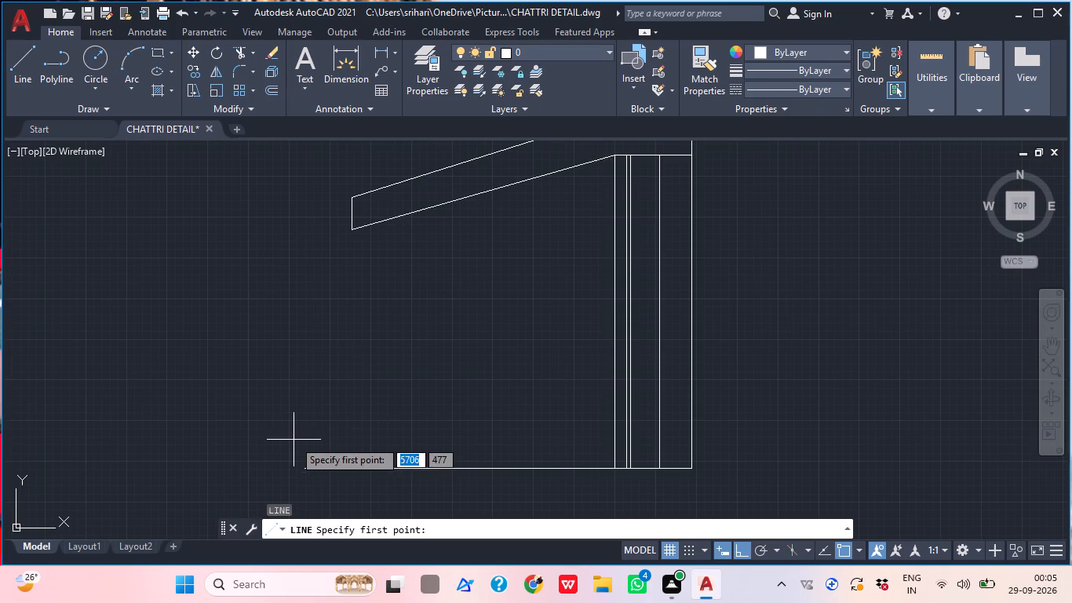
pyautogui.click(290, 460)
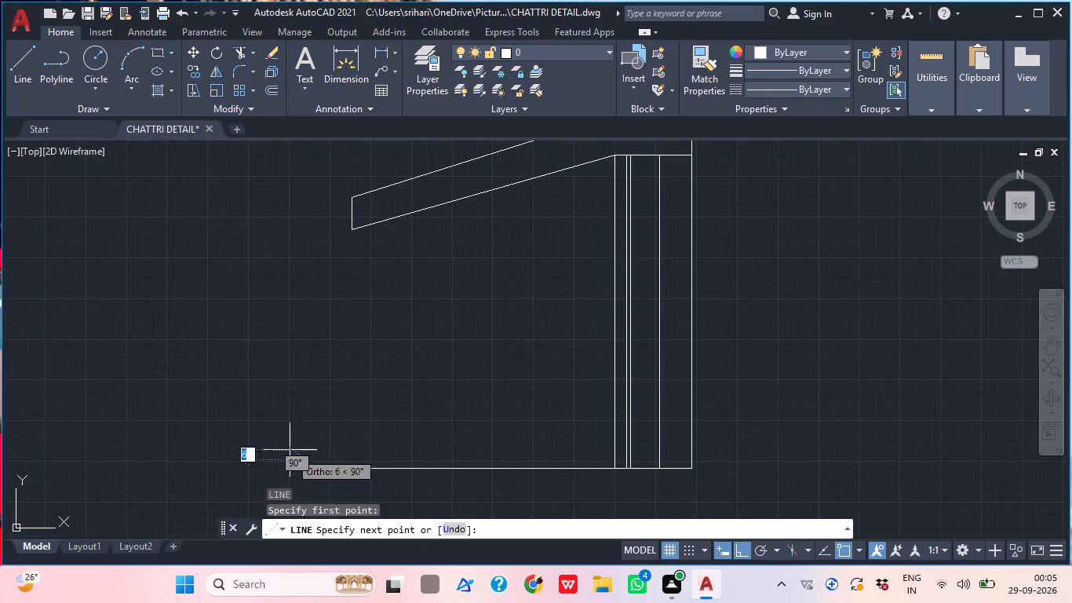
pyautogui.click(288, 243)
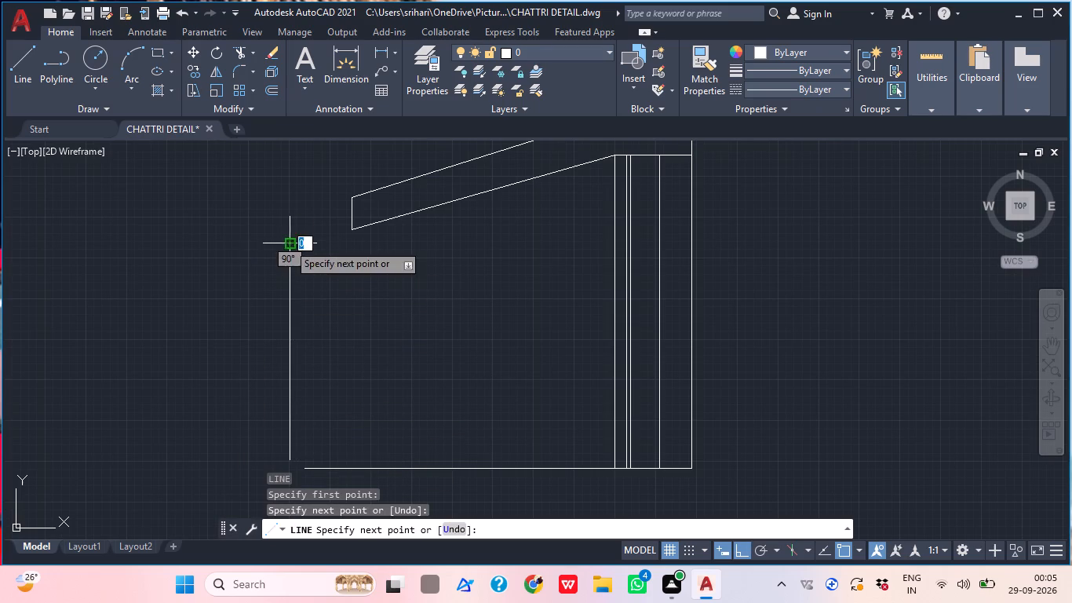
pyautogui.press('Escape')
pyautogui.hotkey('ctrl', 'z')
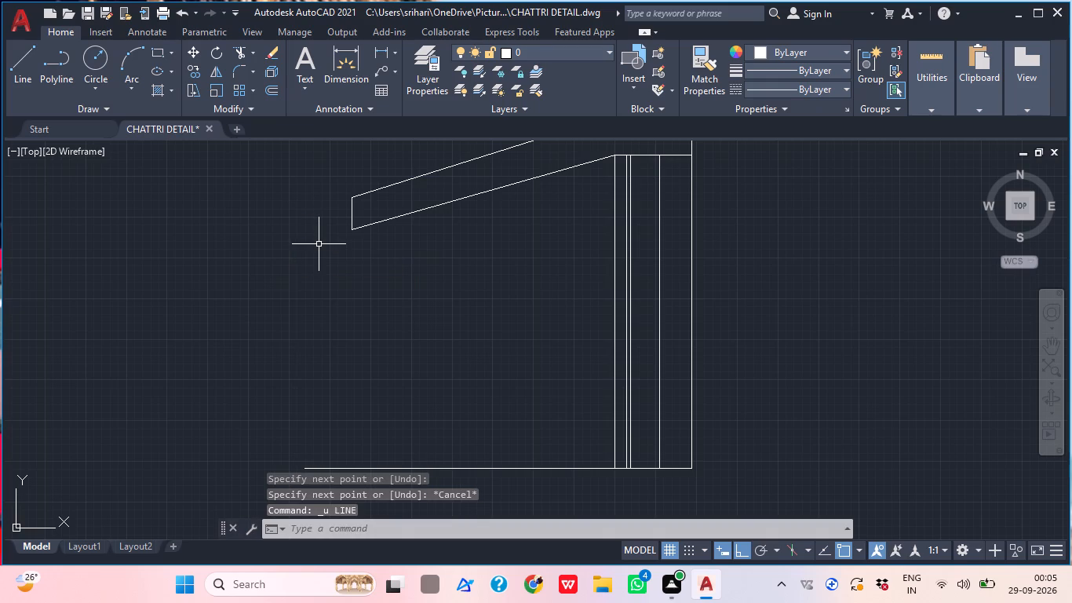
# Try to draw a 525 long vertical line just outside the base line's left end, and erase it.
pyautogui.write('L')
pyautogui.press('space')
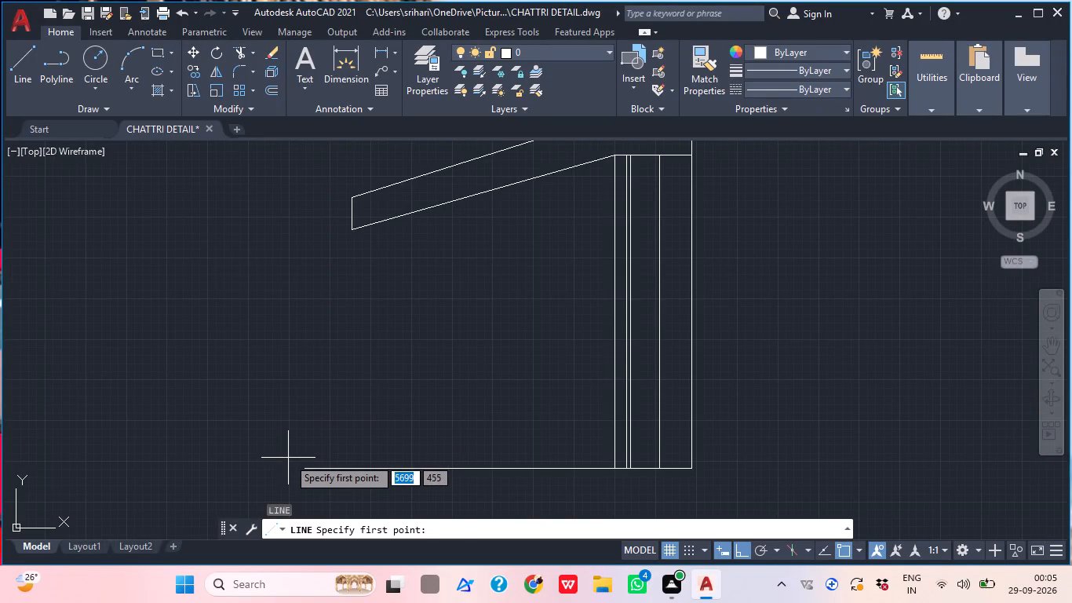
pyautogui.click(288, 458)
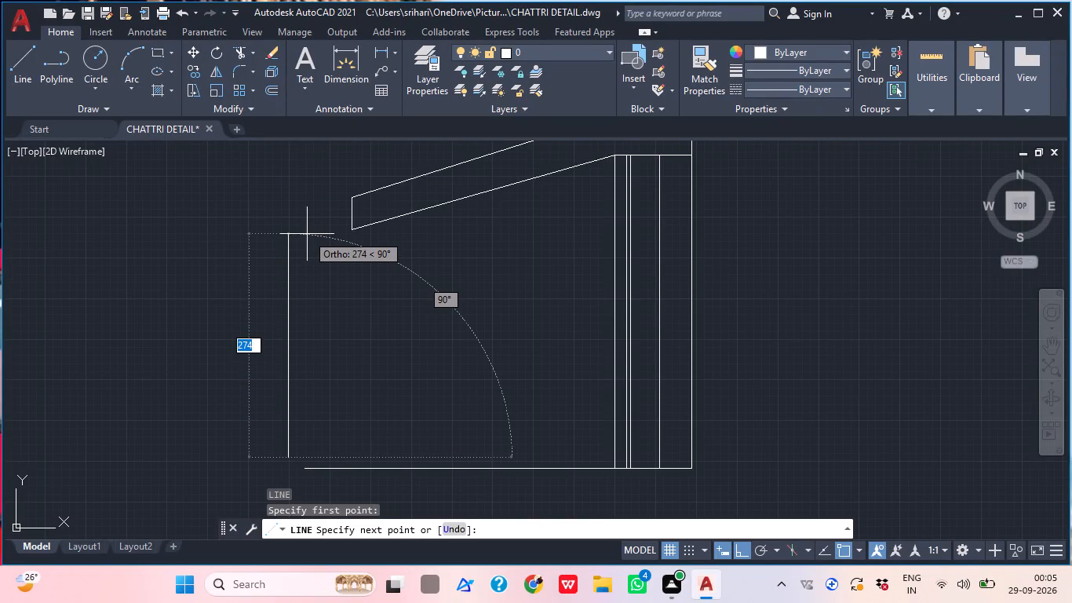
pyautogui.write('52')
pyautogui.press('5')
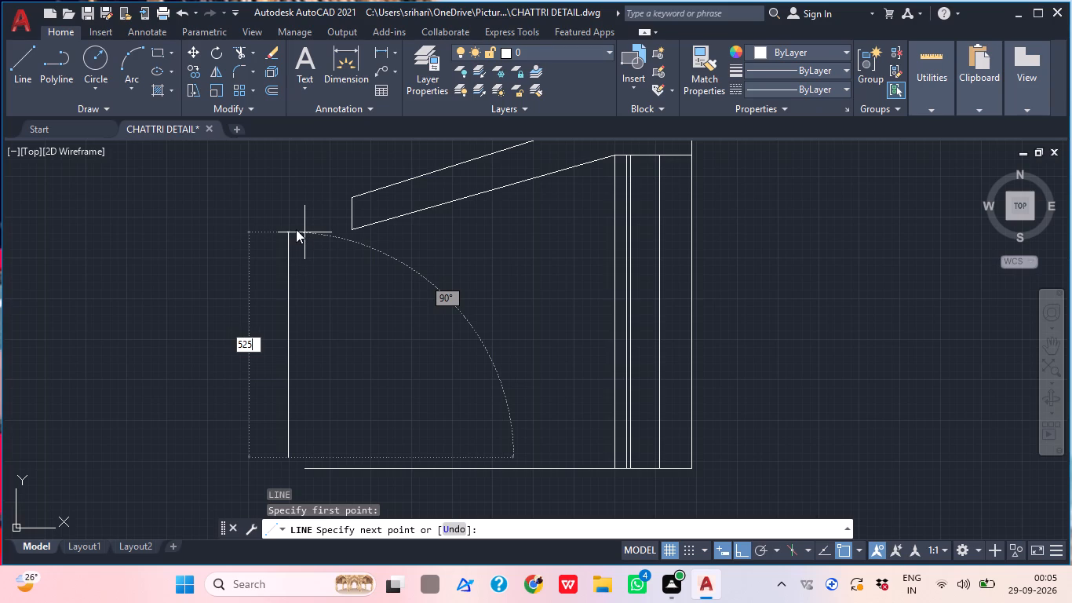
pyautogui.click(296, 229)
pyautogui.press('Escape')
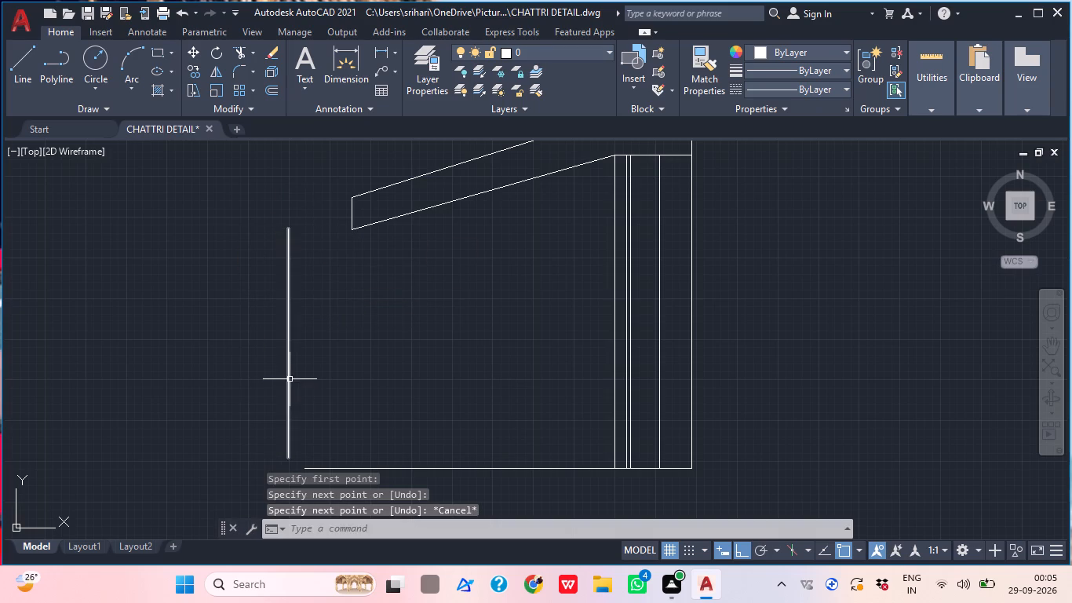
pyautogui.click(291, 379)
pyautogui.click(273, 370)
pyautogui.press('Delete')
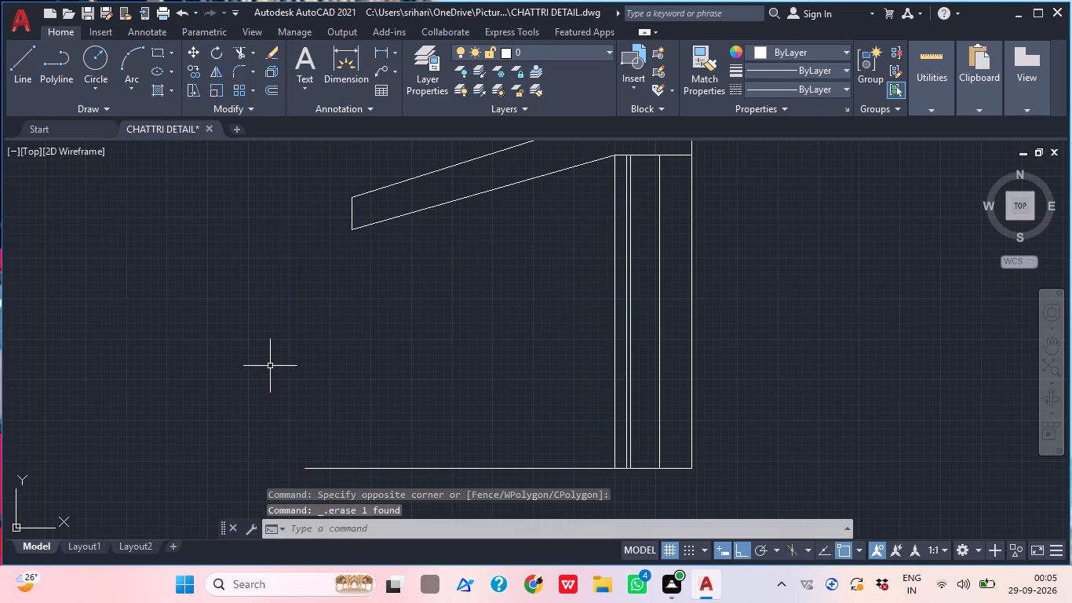
# Draw a 325 long vertical line upward from a point slightly above and left of the base line's left end.
pyautogui.press('l')
pyautogui.press('Return')
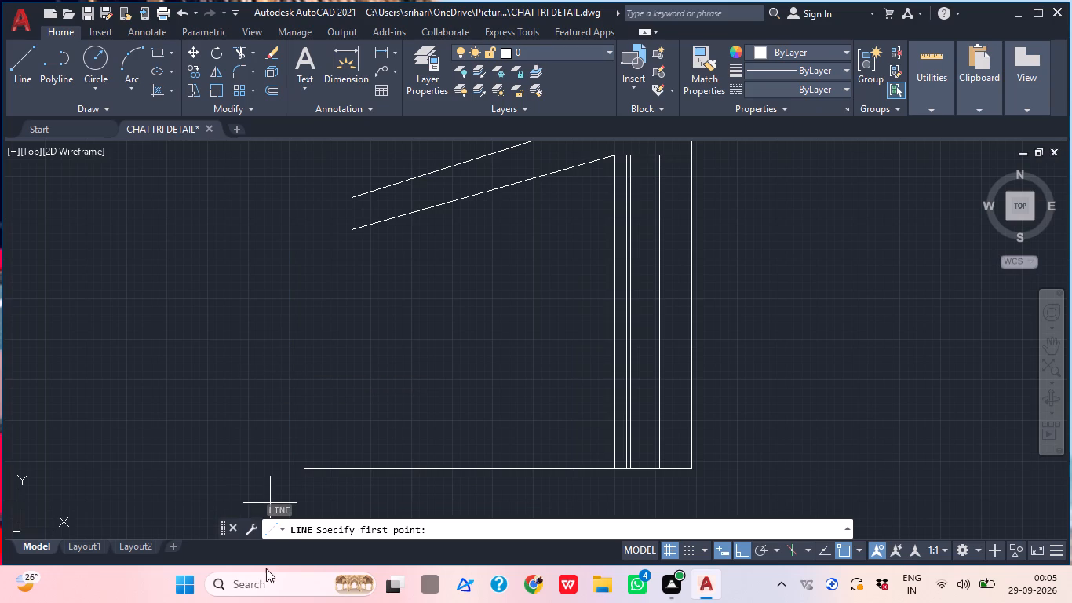
pyautogui.click(293, 457)
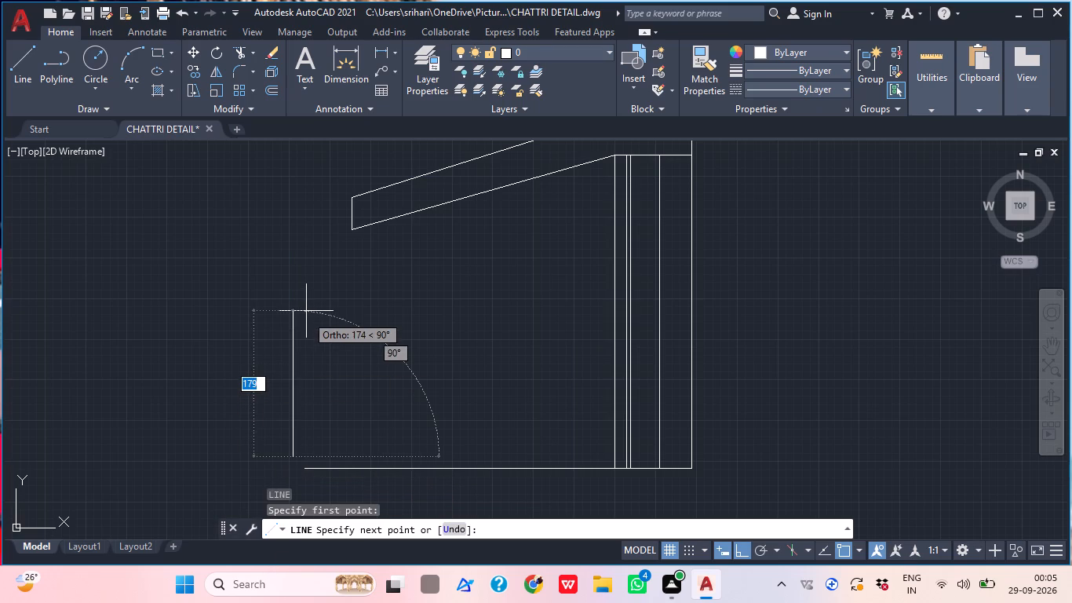
pyautogui.press('3')
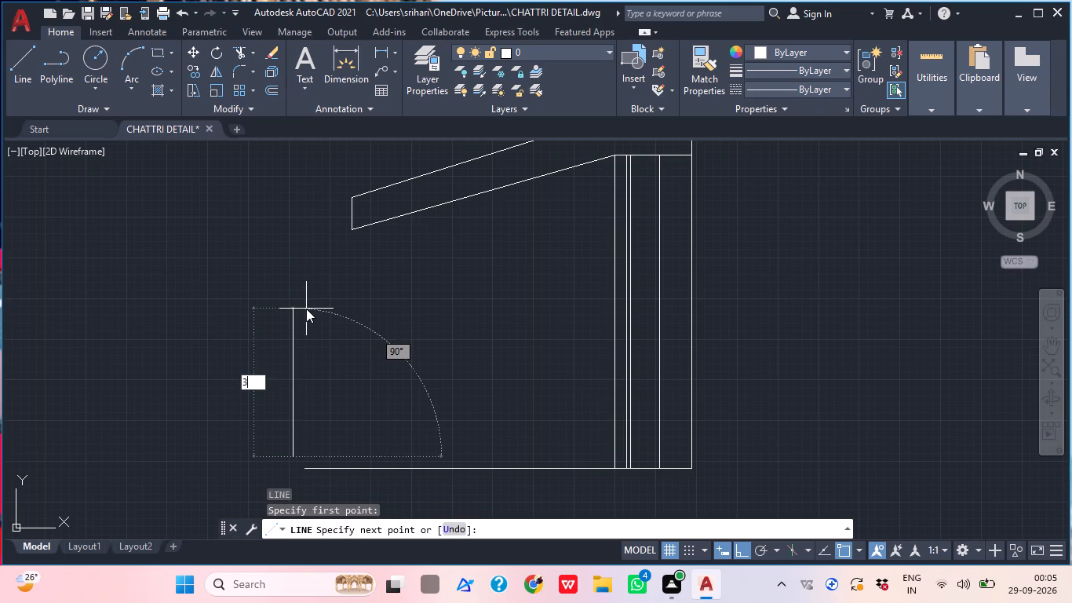
pyautogui.write('25')
pyautogui.press('Return')
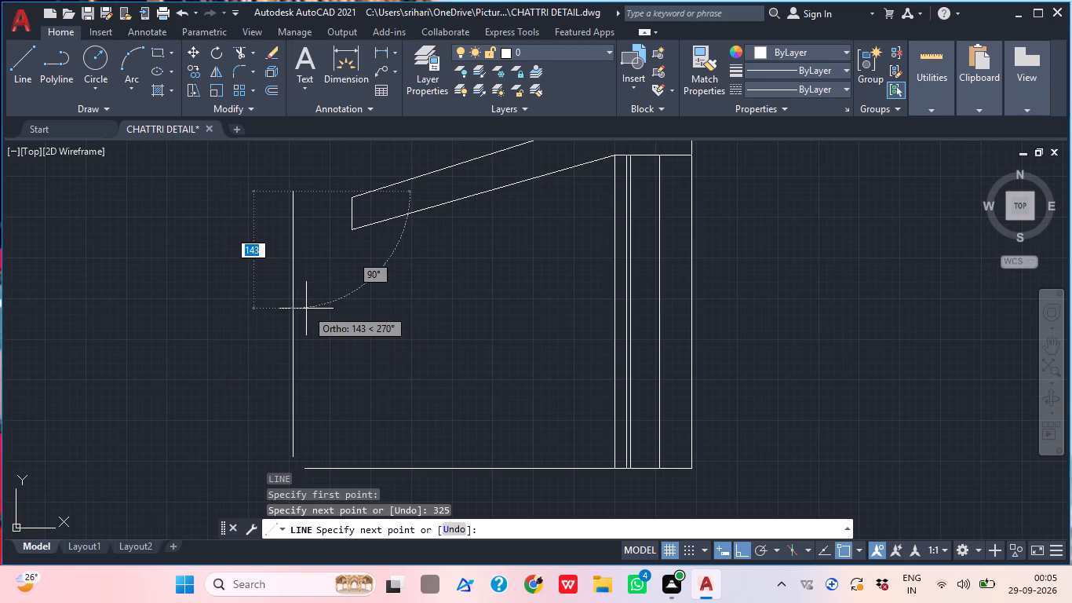
pyautogui.middleClick(345, 304)
pyautogui.press('Escape')
pyautogui.scroll(-1, 350, 288)
pyautogui.moveTo(350, 296); pyautogui.dragTo(326, 309, button='middle')
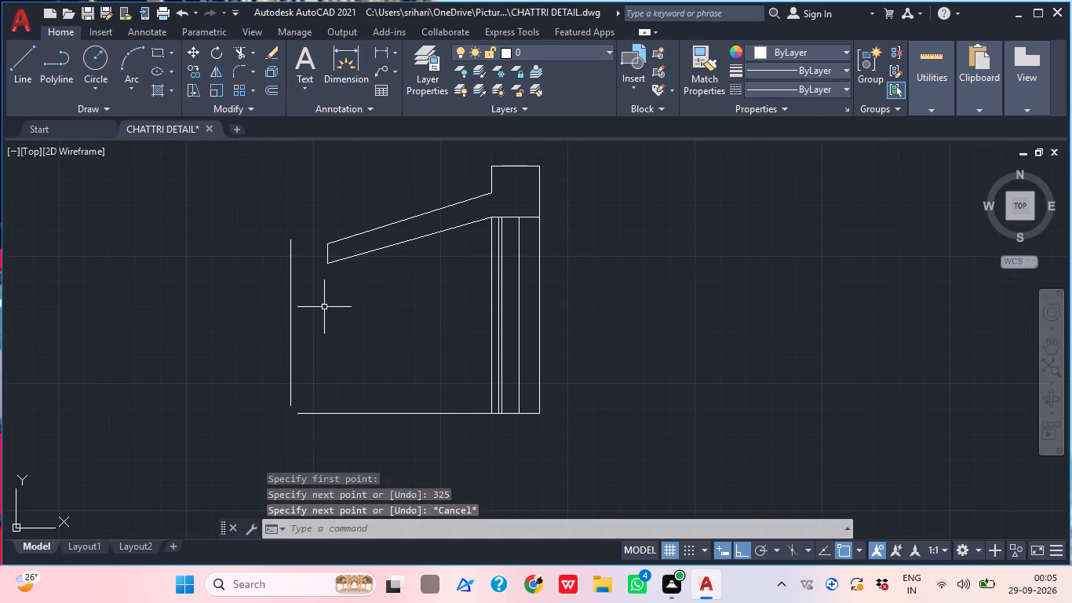
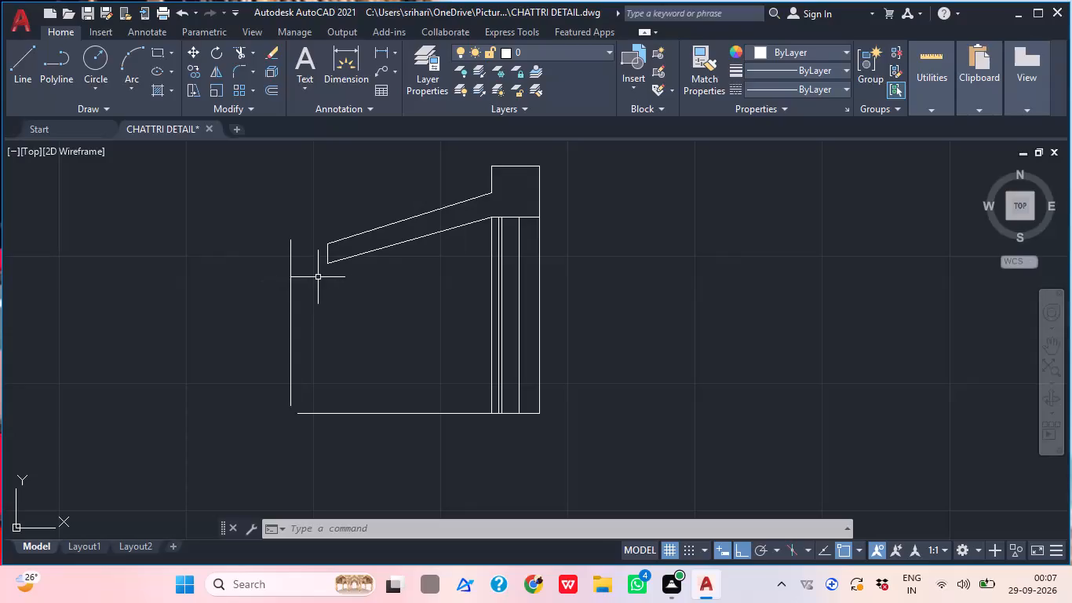
# Examine the dimensioned chattri plan alongside the section detail being redrawn.
pyautogui.middleClick(366, 281)
pyautogui.scroll(-2, 366, 287)
pyautogui.moveTo(363, 294); pyautogui.dragTo(377, 368, button='middle')
pyautogui.scroll(-1, 371, 340)
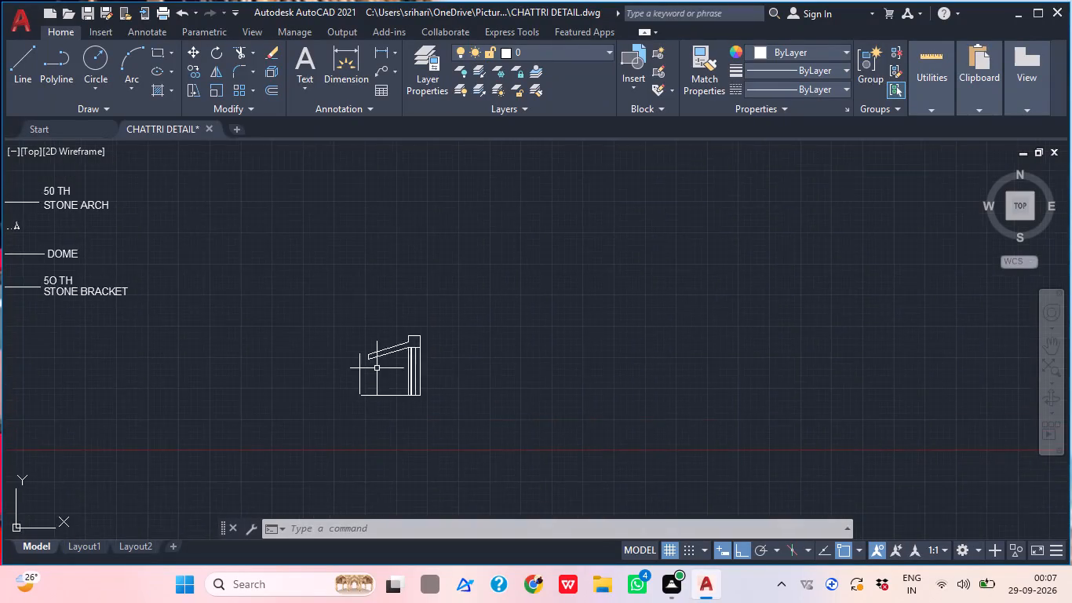
pyautogui.scroll(-2, 375, 367)
pyautogui.moveTo(294, 379); pyautogui.dragTo(367, 409, button='middle')
pyautogui.scroll(2, 347, 405)
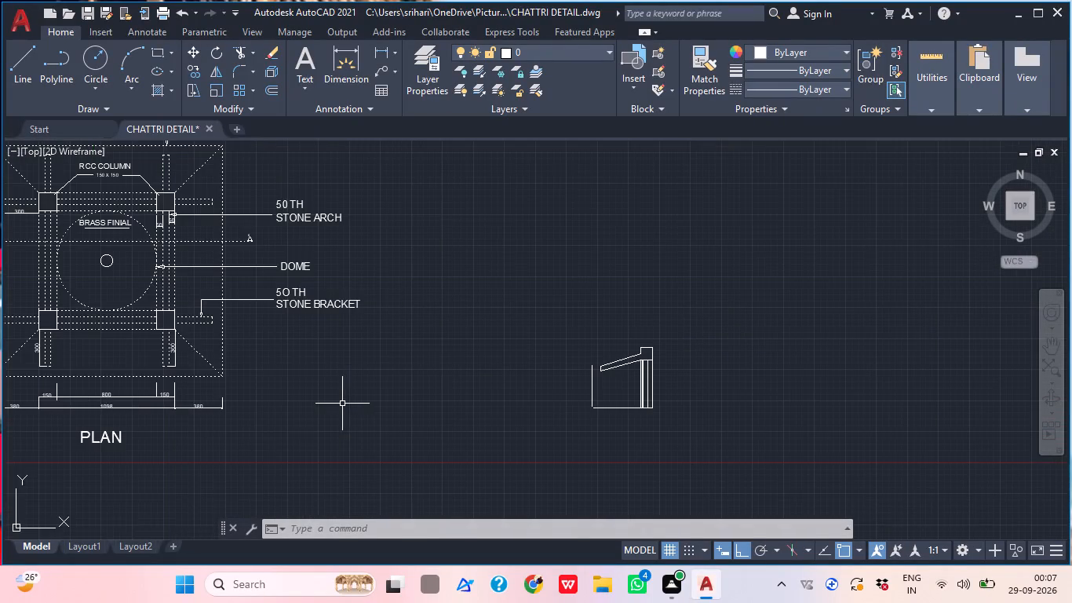
pyautogui.moveTo(361, 407); pyautogui.dragTo(395, 412, button='middle')
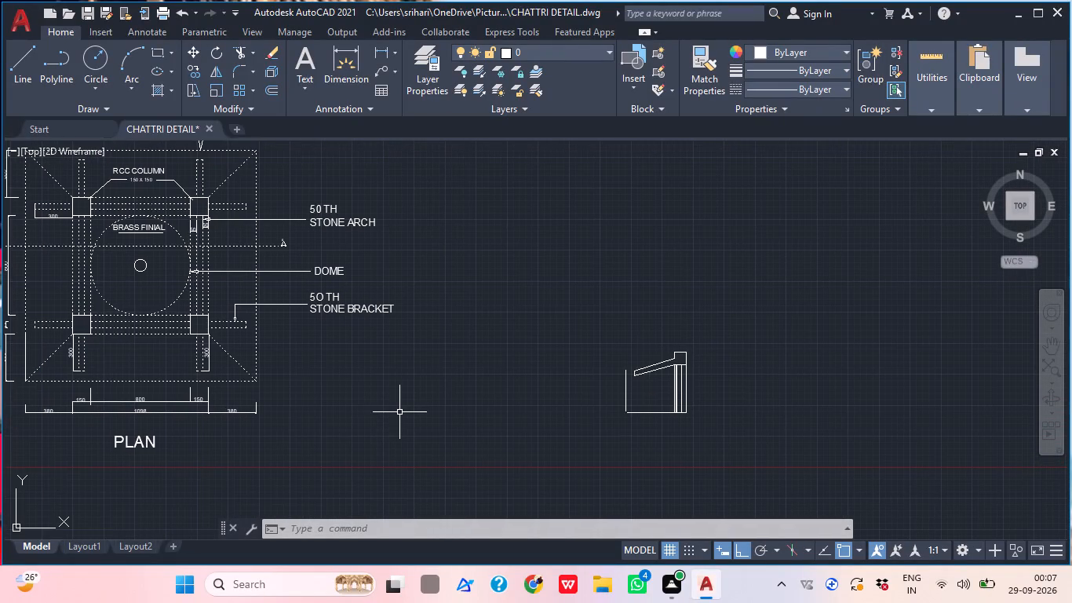
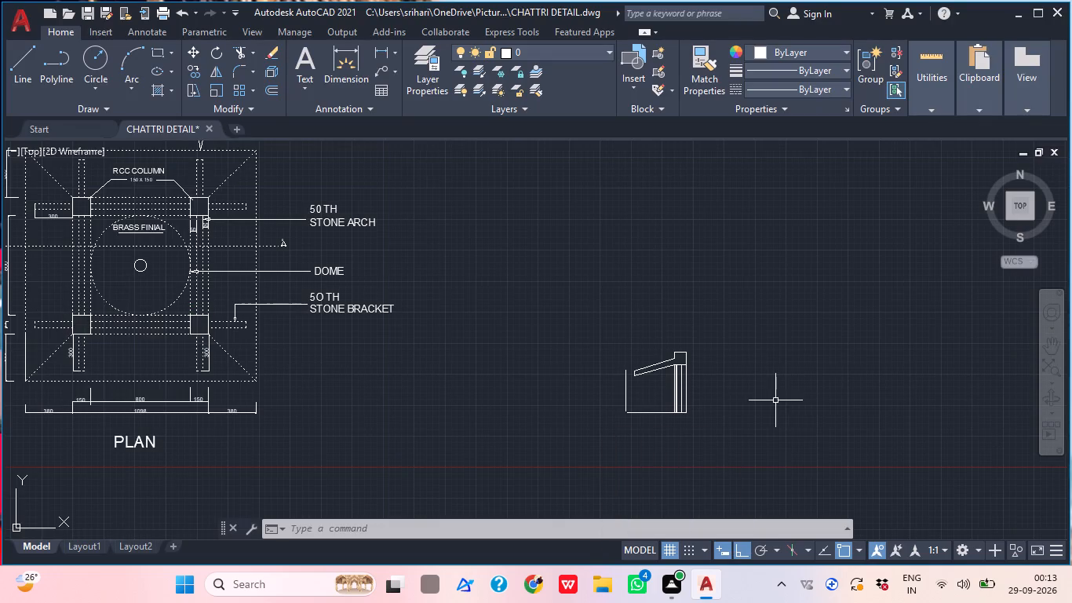
# Draw a horizontal line from the wall's inner face toward the detached vertical line, starting 75 above the base line using tracking.
pyautogui.scroll(1, 771, 400)
pyautogui.scroll(3, 489, 432)
pyautogui.moveTo(564, 433); pyautogui.dragTo(291, 493, button='middle')
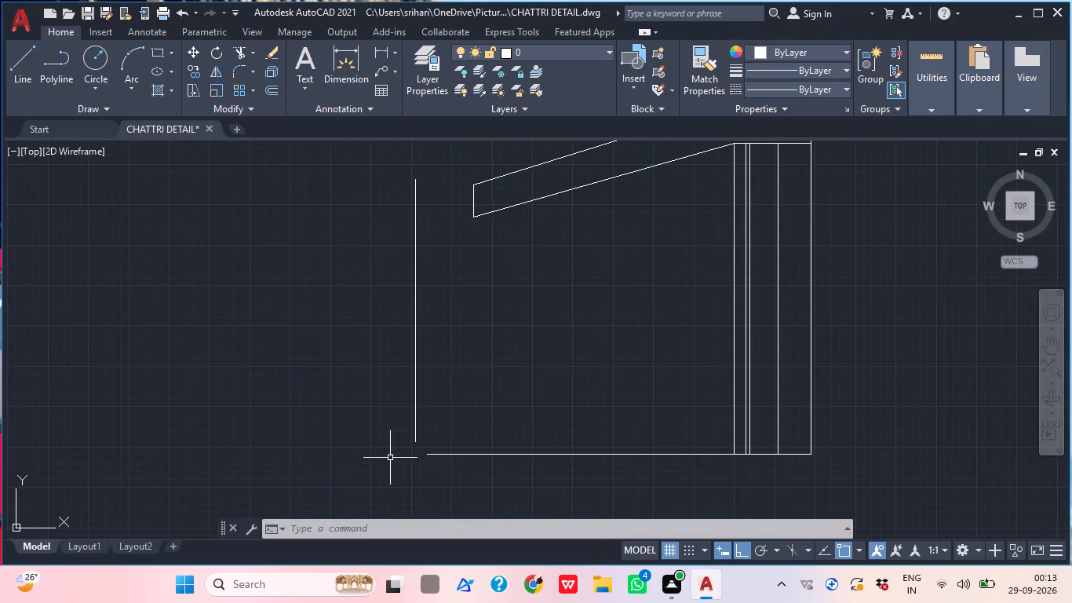
pyautogui.write('L')
pyautogui.press('space')
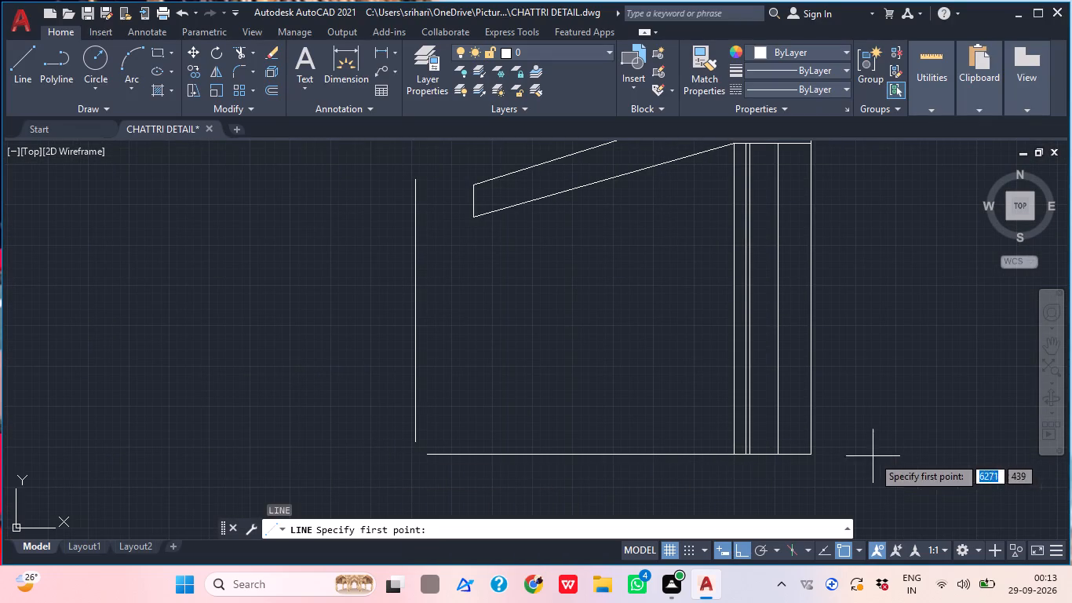
pyautogui.write('TK')
pyautogui.press('space')
pyautogui.scroll(2, 743, 459)
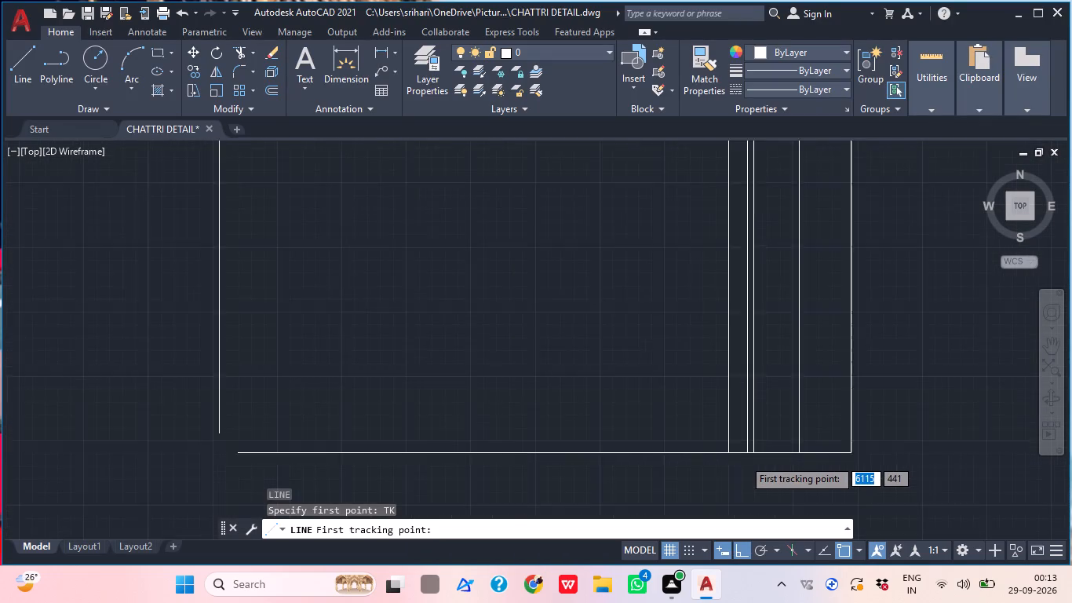
pyautogui.click(726, 450)
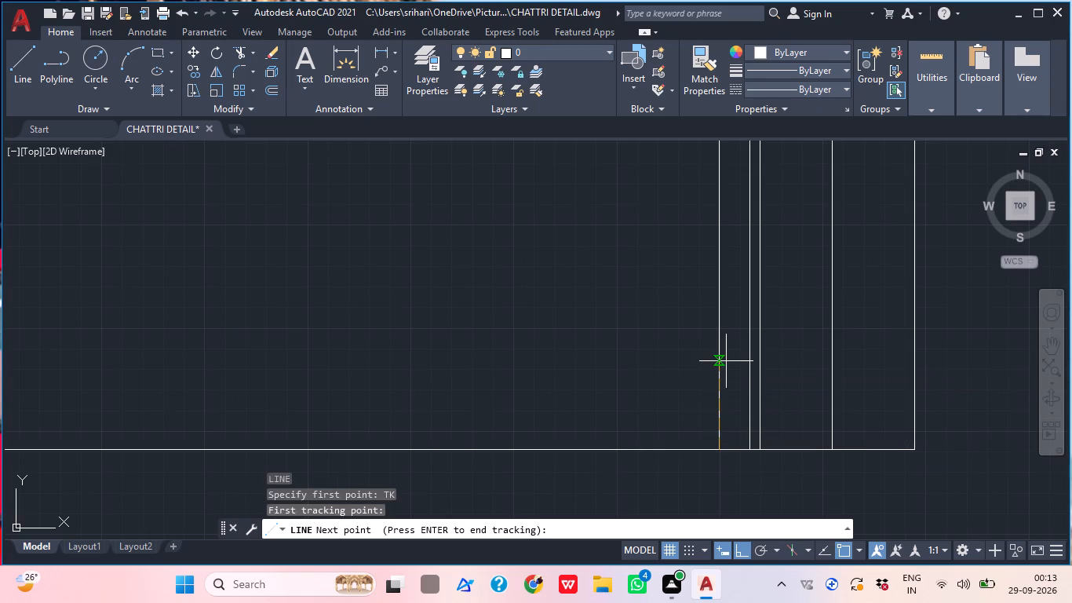
pyautogui.write('75')
pyautogui.press('Return')
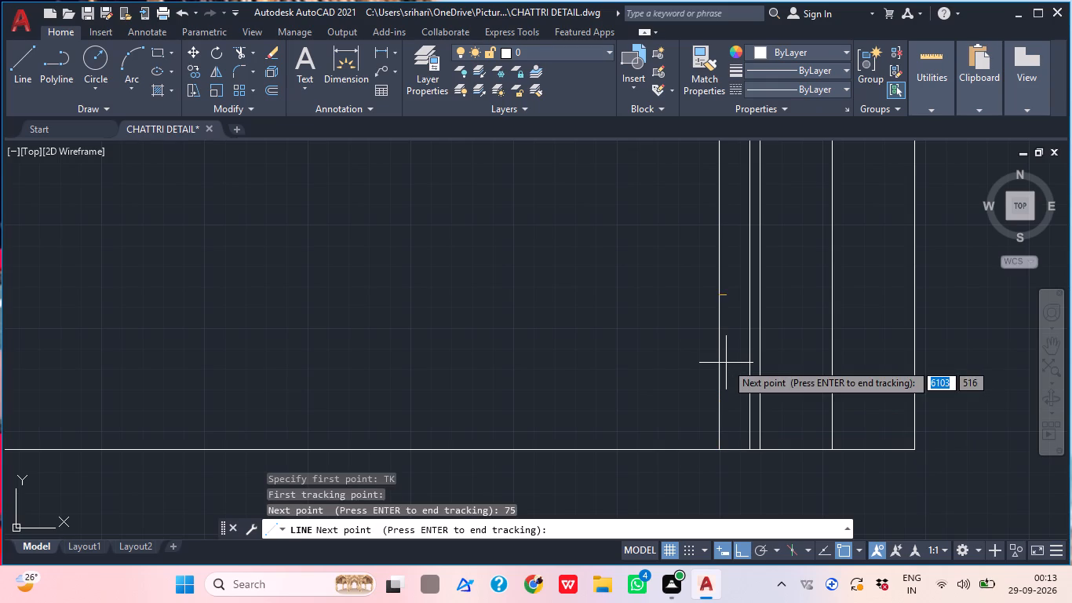
pyautogui.press('Return')
pyautogui.scroll(-3, 600, 354)
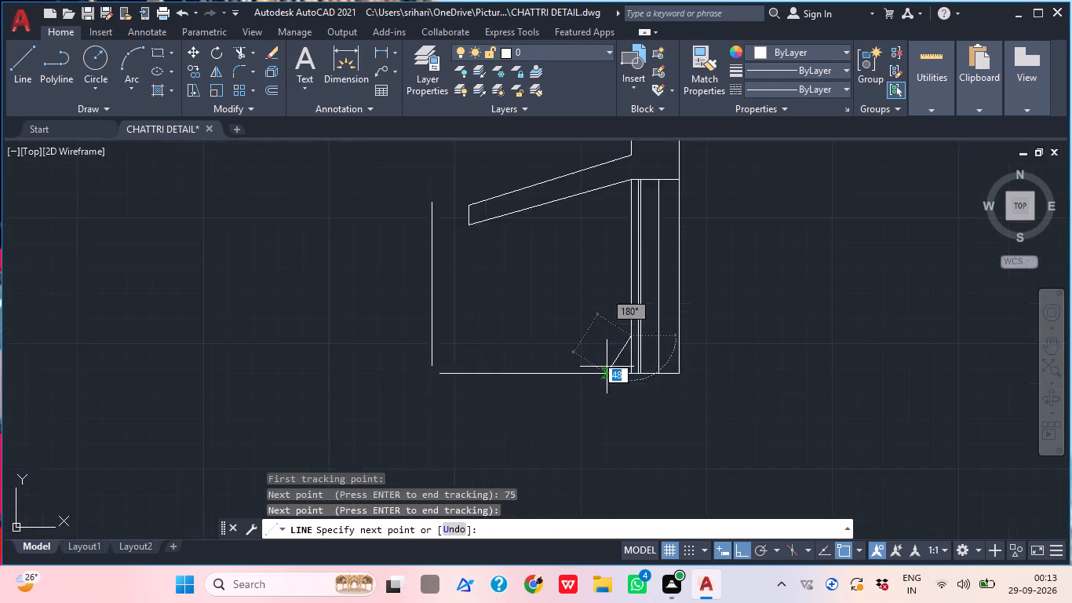
pyautogui.moveTo(606, 386); pyautogui.dragTo(596, 444, button='middle')
pyautogui.scroll(3, 585, 404)
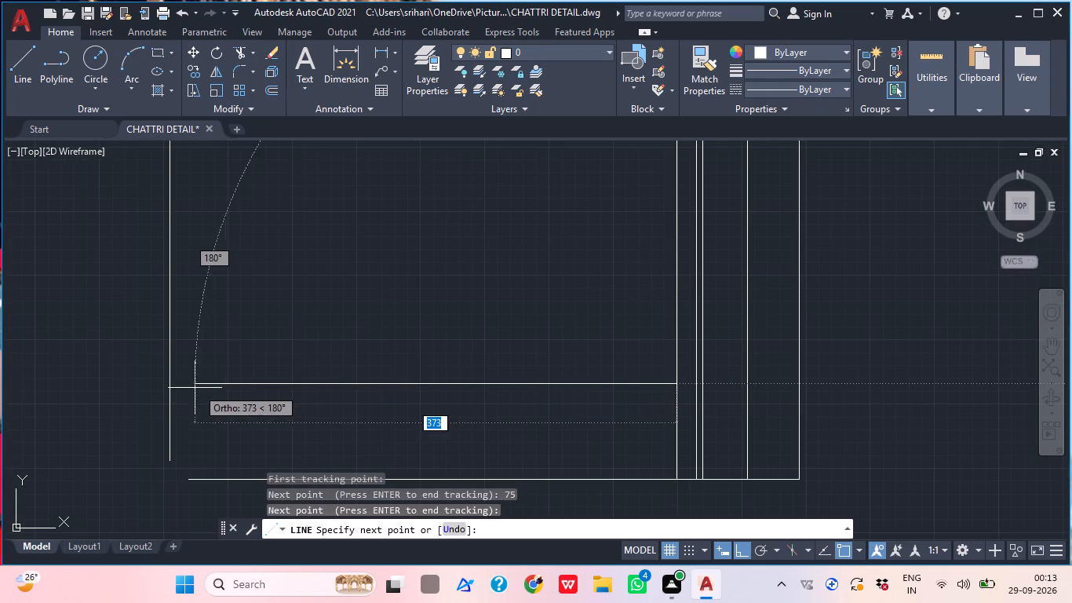
pyautogui.click(245, 375)
pyautogui.moveTo(294, 328); pyautogui.dragTo(283, 389, button='middle')
pyautogui.press('Escape')
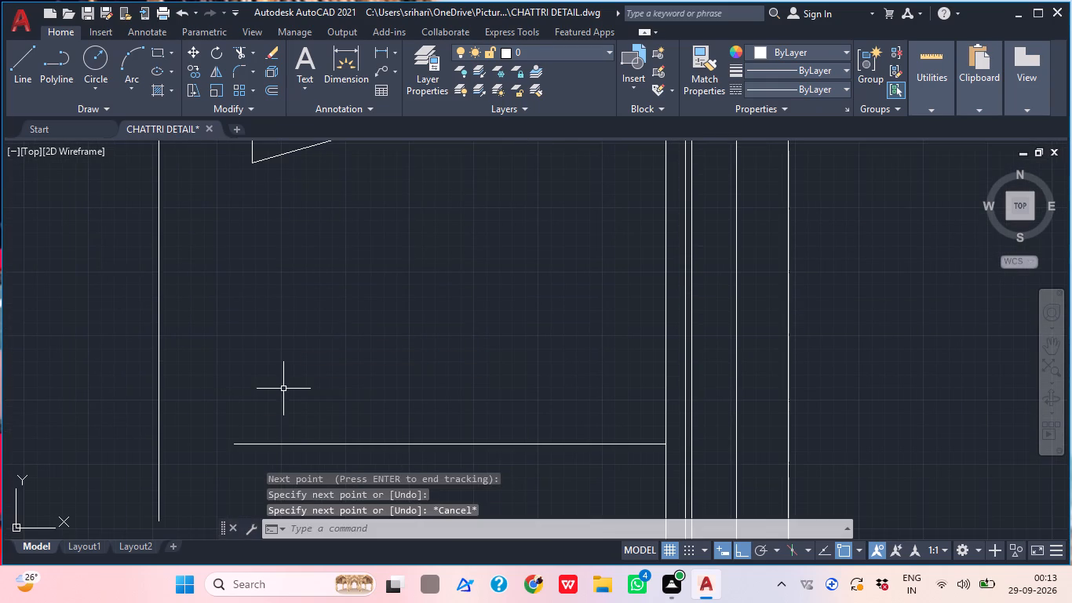
# Draw a second horizontal line from the wall's inner face, tracked 75 above the first one, ending below the slab's free end.
pyautogui.write('L')
pyautogui.press('space')
pyautogui.write('TK')
pyautogui.press('space')
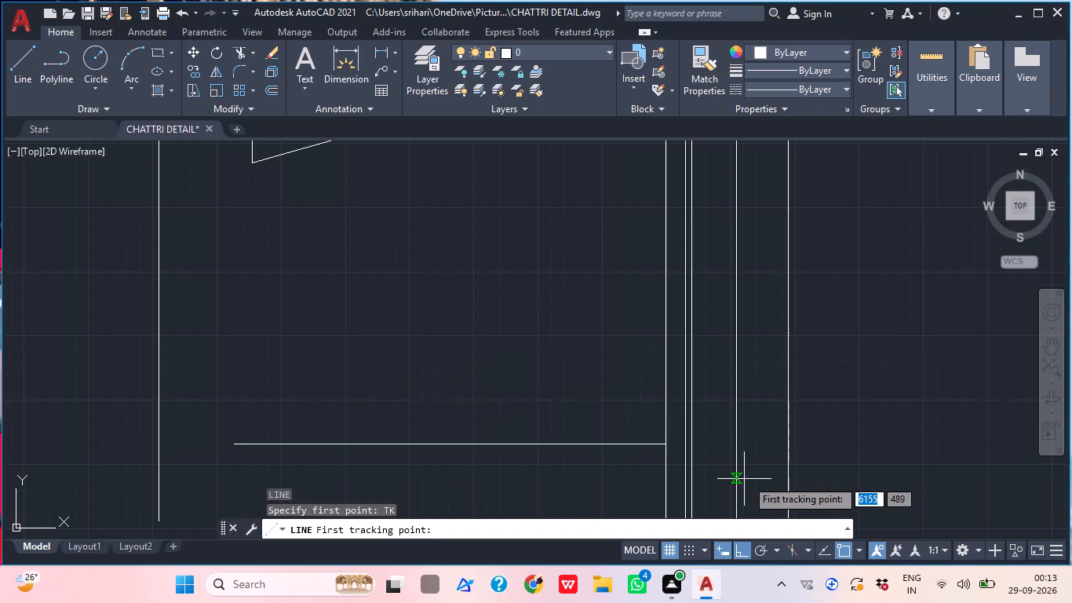
pyautogui.click(667, 447)
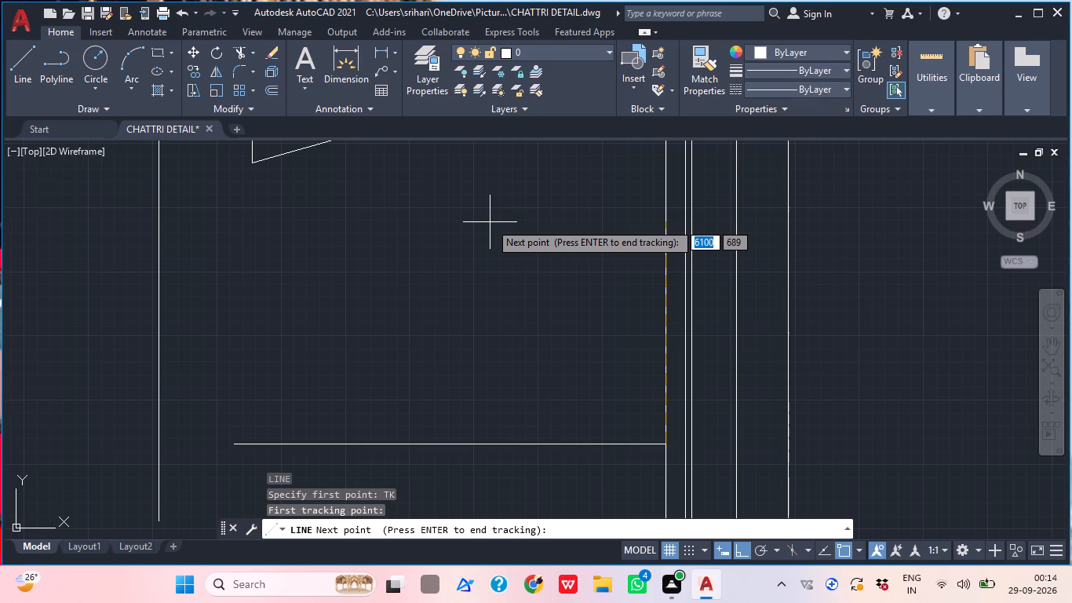
pyautogui.scroll(-3, 782, 382)
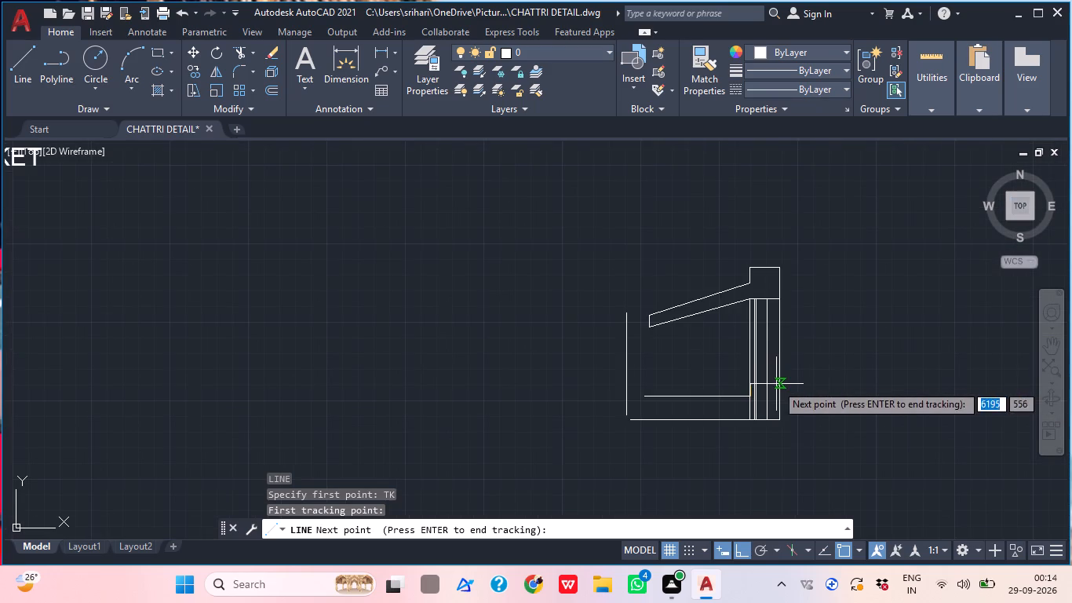
pyautogui.scroll(1, 738, 354)
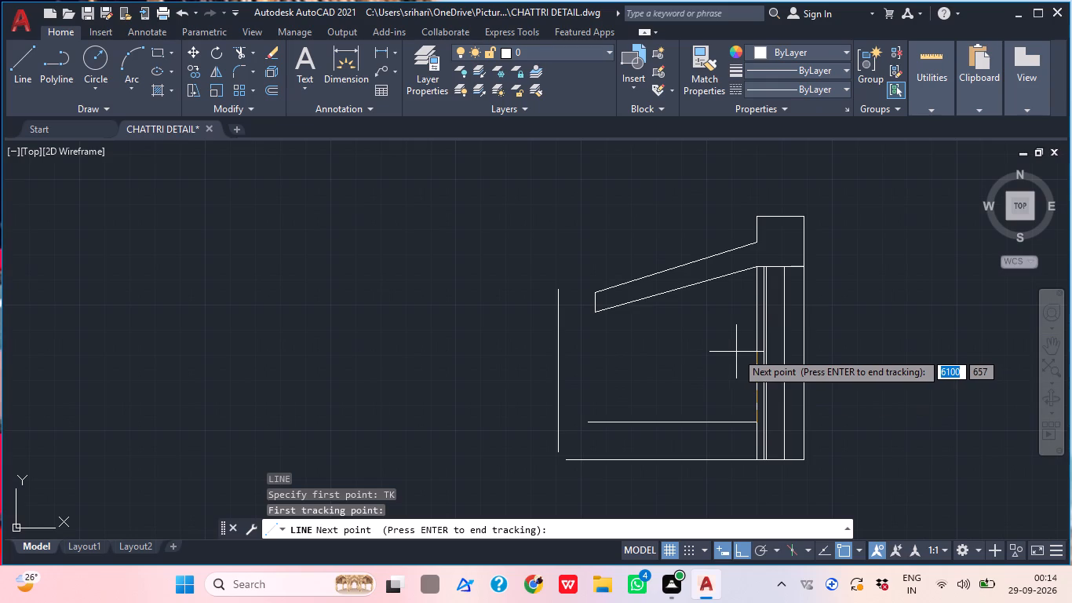
pyautogui.write('75')
pyautogui.press('Return')
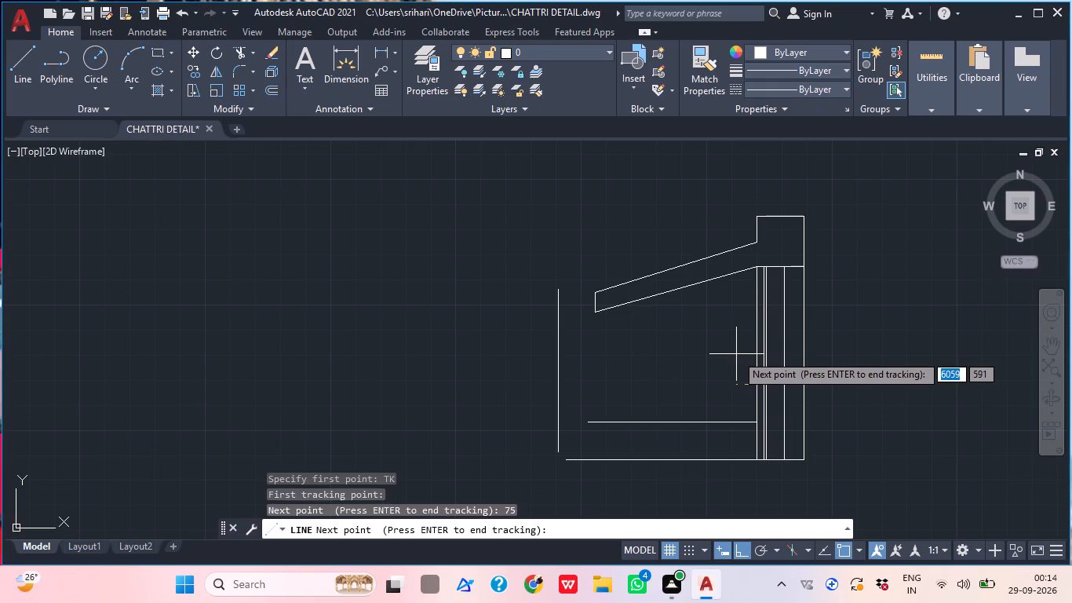
pyautogui.press('Return')
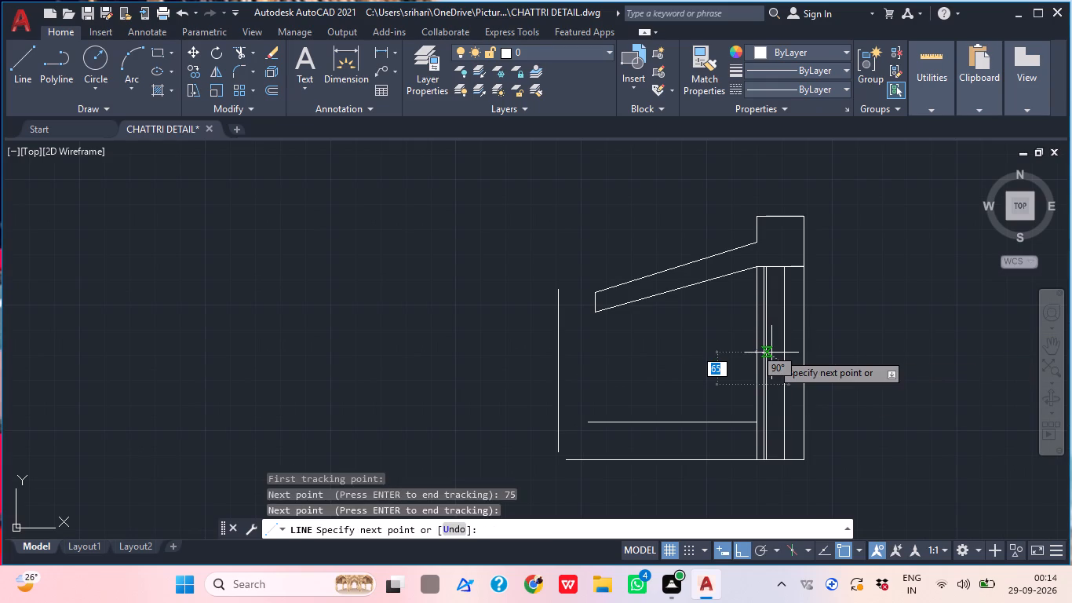
pyautogui.click(593, 412)
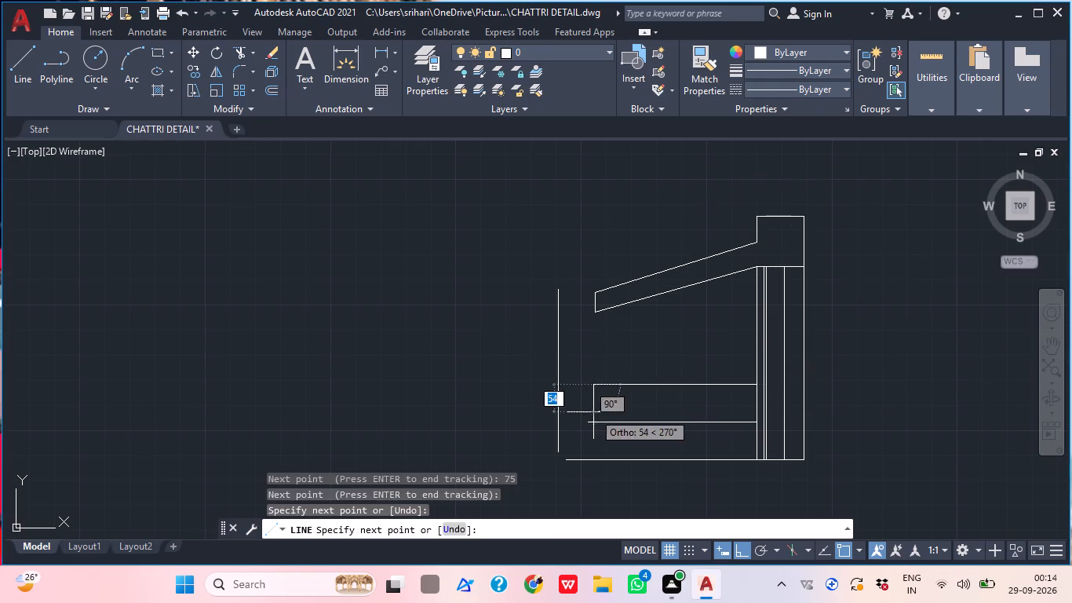
pyautogui.press('Escape')
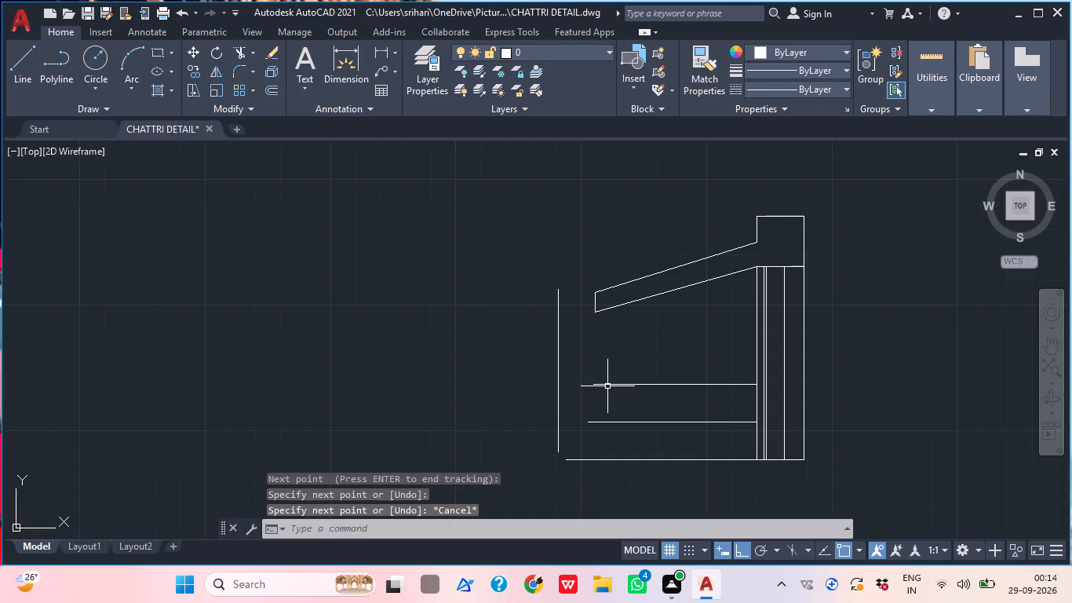
# Draw a third horizontal line about 320 long from the wall's inner face, tracked 75 above the second one.
pyautogui.press('l')
pyautogui.press('space')
pyautogui.write('T')
pyautogui.press('k')
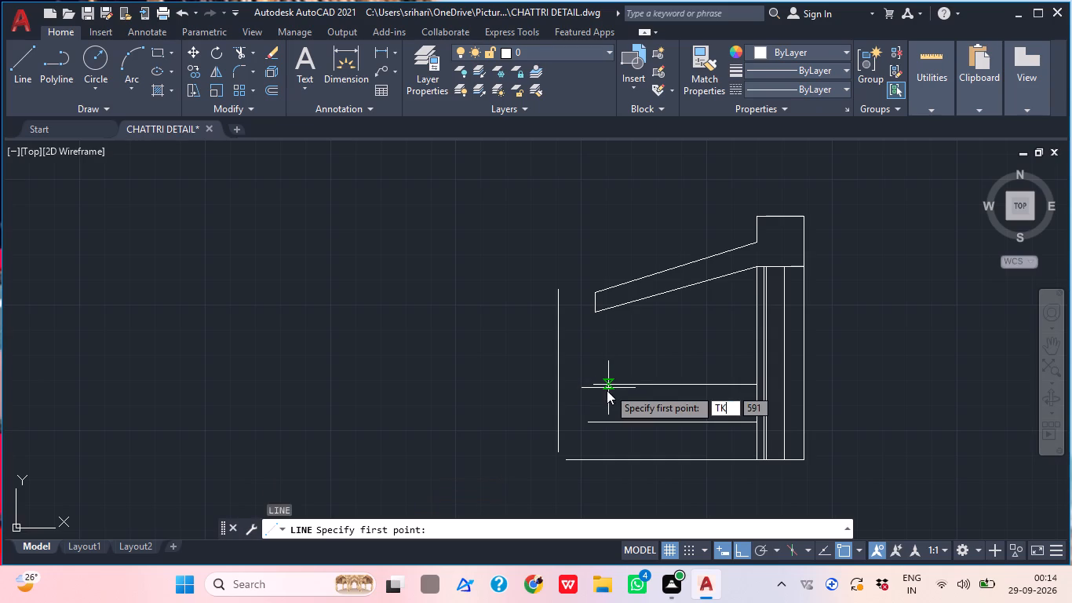
pyautogui.press('space')
pyautogui.scroll(2, 764, 378)
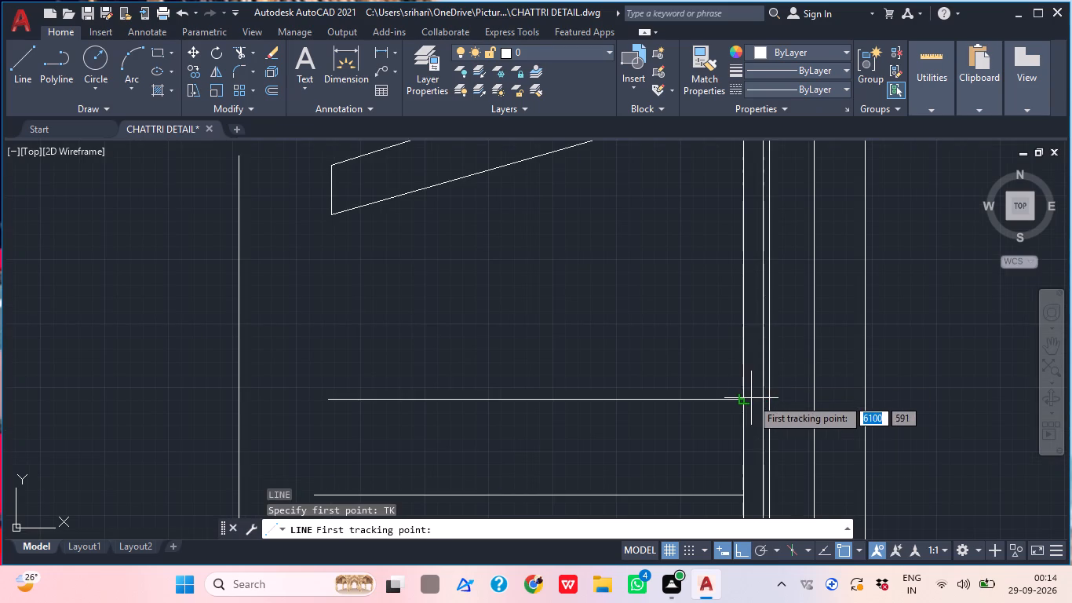
pyautogui.click(749, 400)
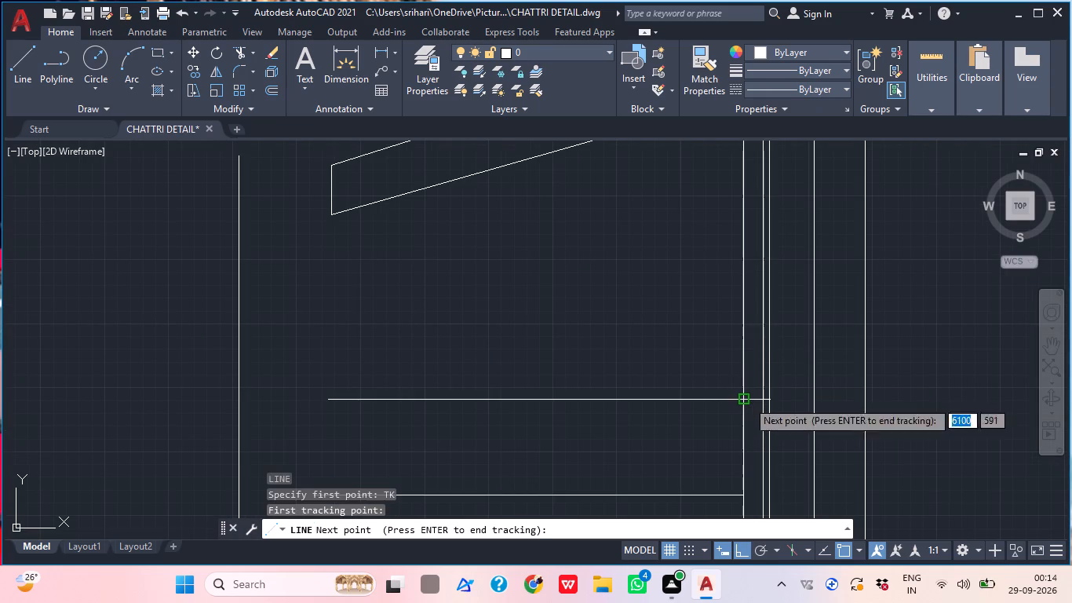
pyautogui.write('75')
pyautogui.press('Return')
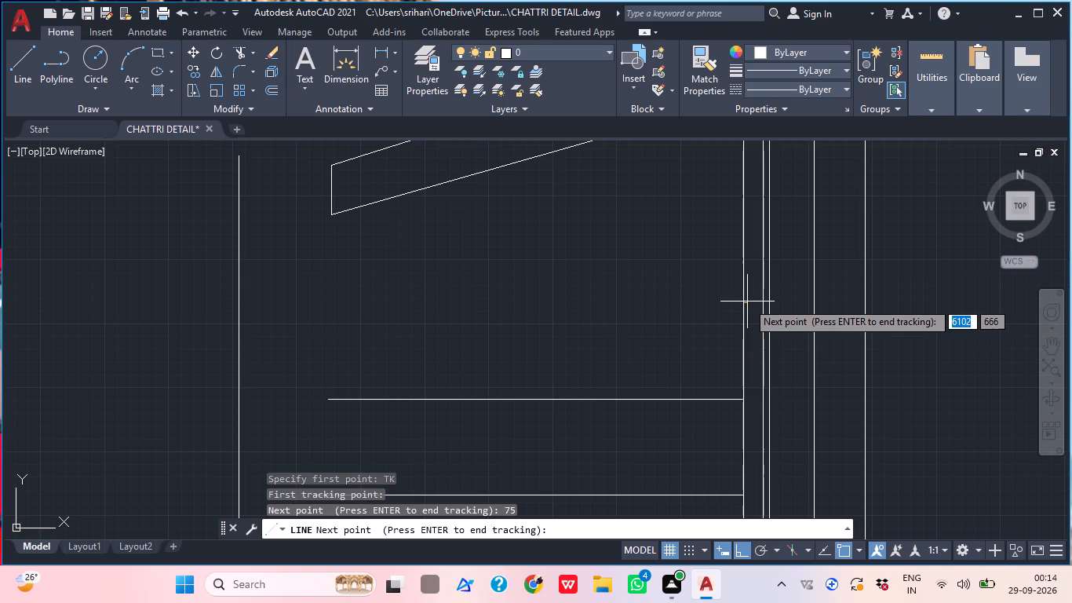
pyautogui.press('Return')
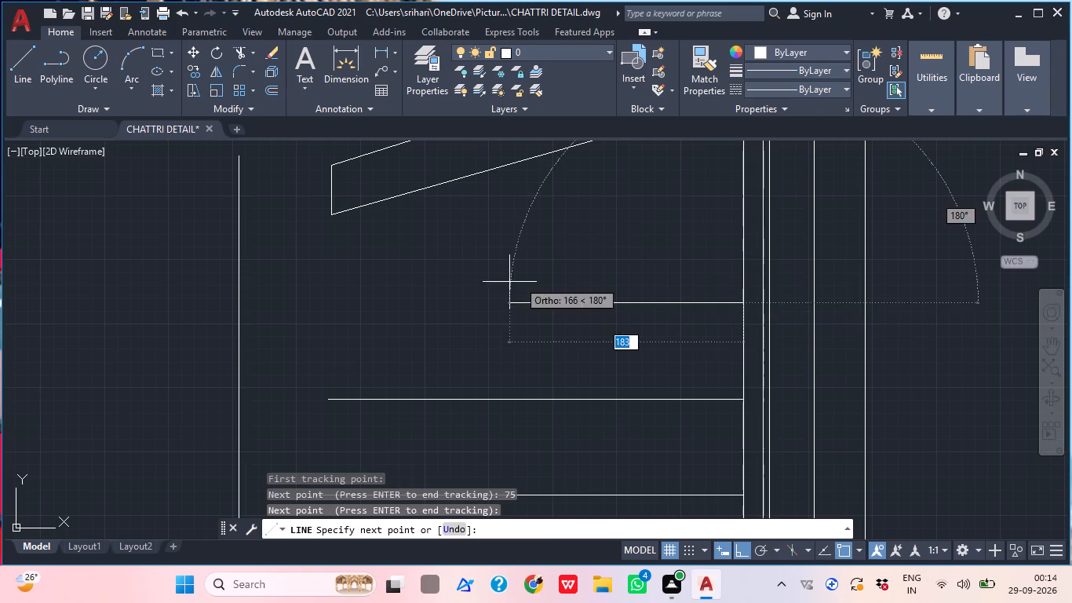
pyautogui.click(334, 297)
pyautogui.moveTo(376, 276); pyautogui.dragTo(381, 316, button='middle')
pyautogui.press('Escape')
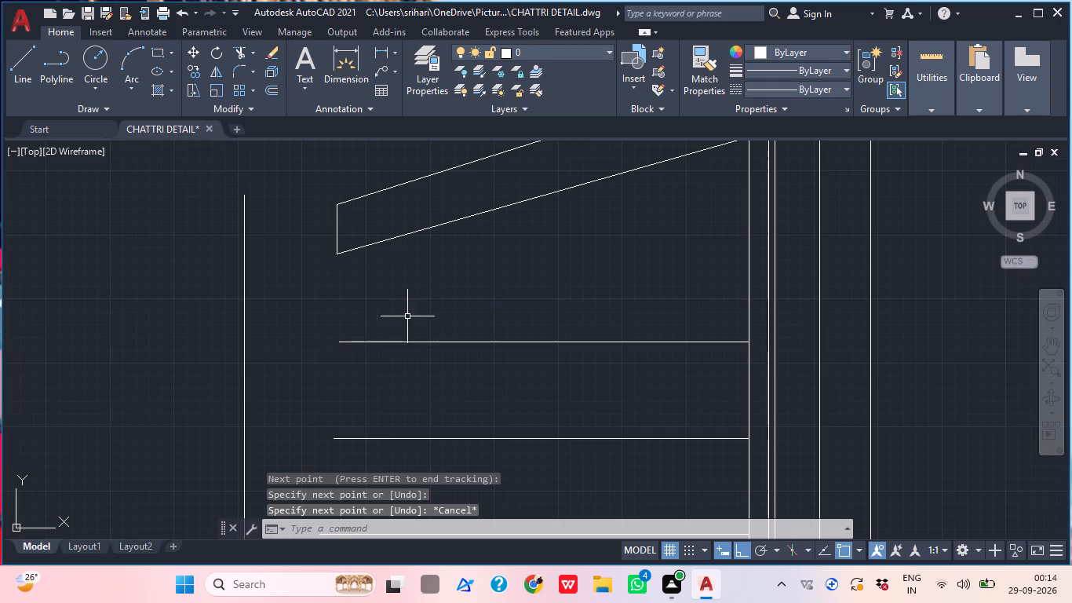
# Examine the section detail, checking the horizontal lines between the base and the sloping slab.
pyautogui.scroll(-1, 429, 320)
pyautogui.moveTo(429, 320); pyautogui.dragTo(403, 320, button='middle')
pyautogui.moveTo(518, 407); pyautogui.dragTo(501, 371, button='middle')
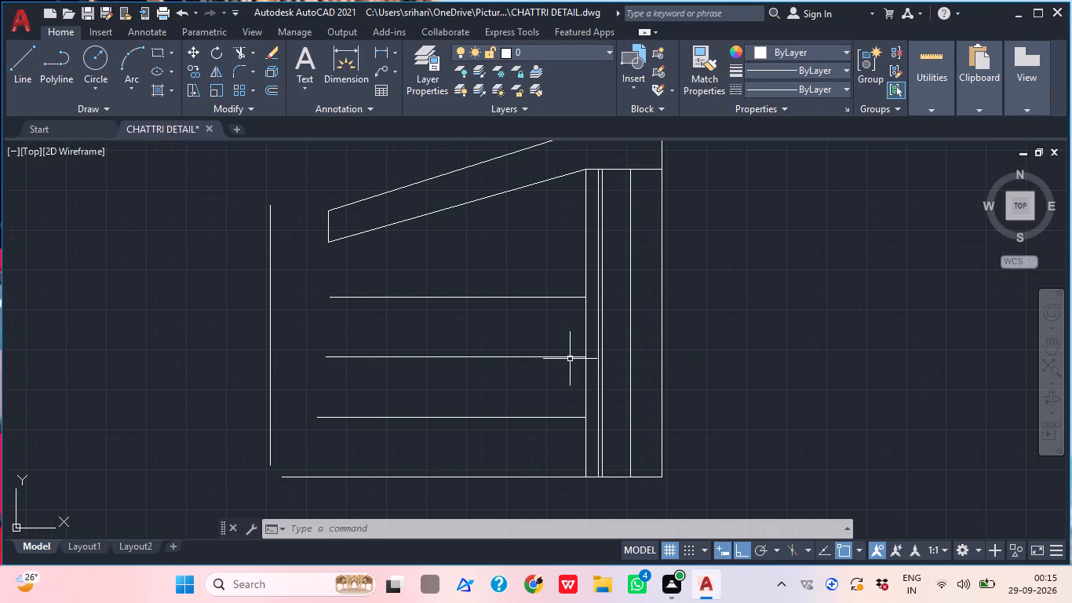
pyautogui.scroll(-3, 570, 359)
pyautogui.scroll(4, 570, 359)
pyautogui.scroll(-1, 570, 359)
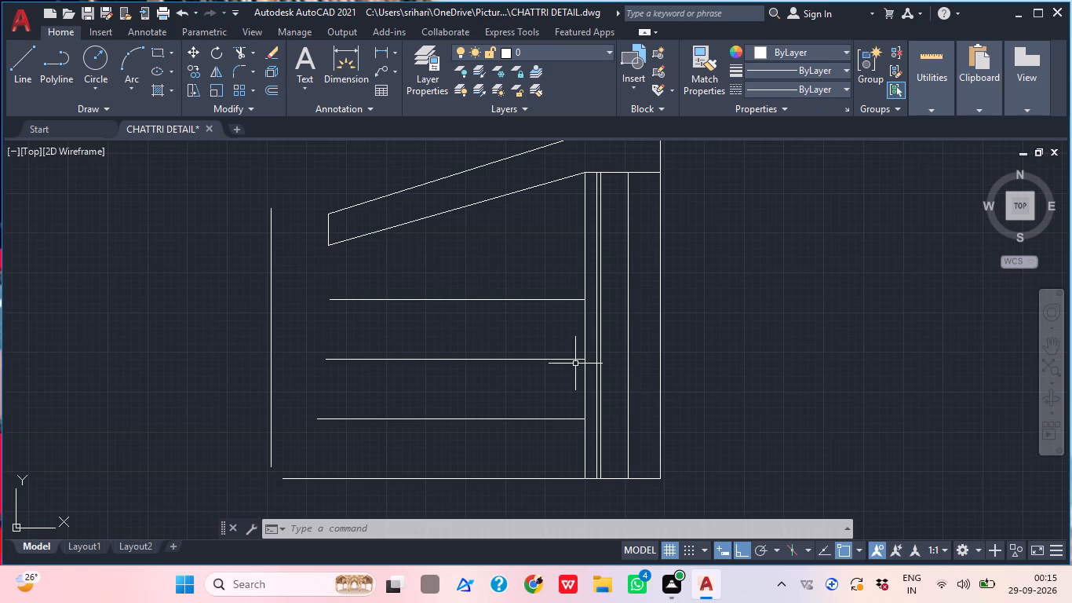
pyautogui.moveTo(391, 373); pyautogui.dragTo(396, 380, button='middle')
pyautogui.scroll(-4, 391, 373)
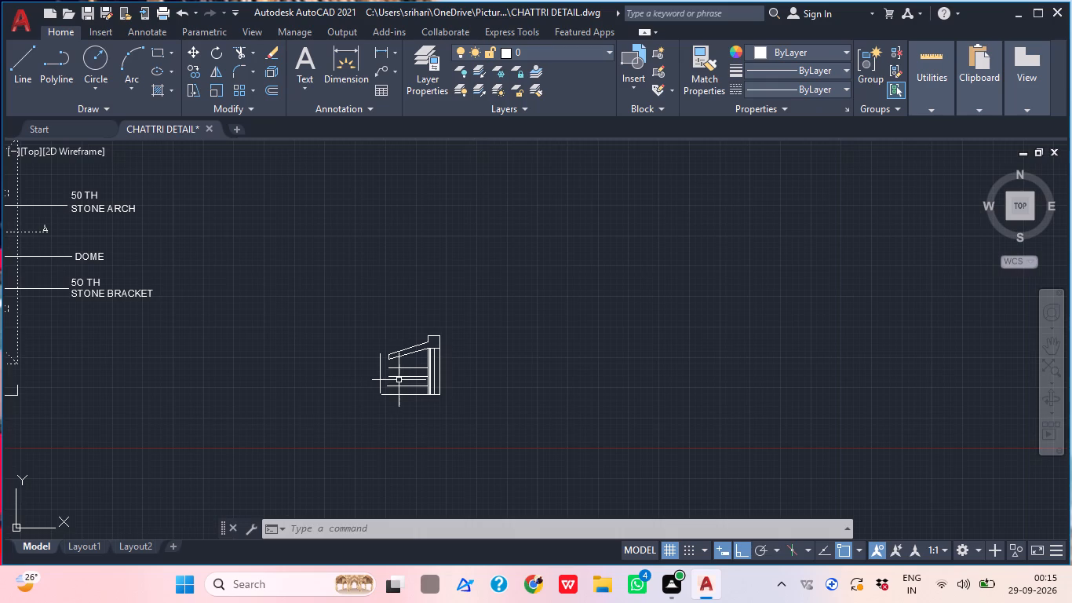
pyautogui.moveTo(397, 380); pyautogui.dragTo(419, 378, button='middle')
pyautogui.scroll(4, 419, 376)
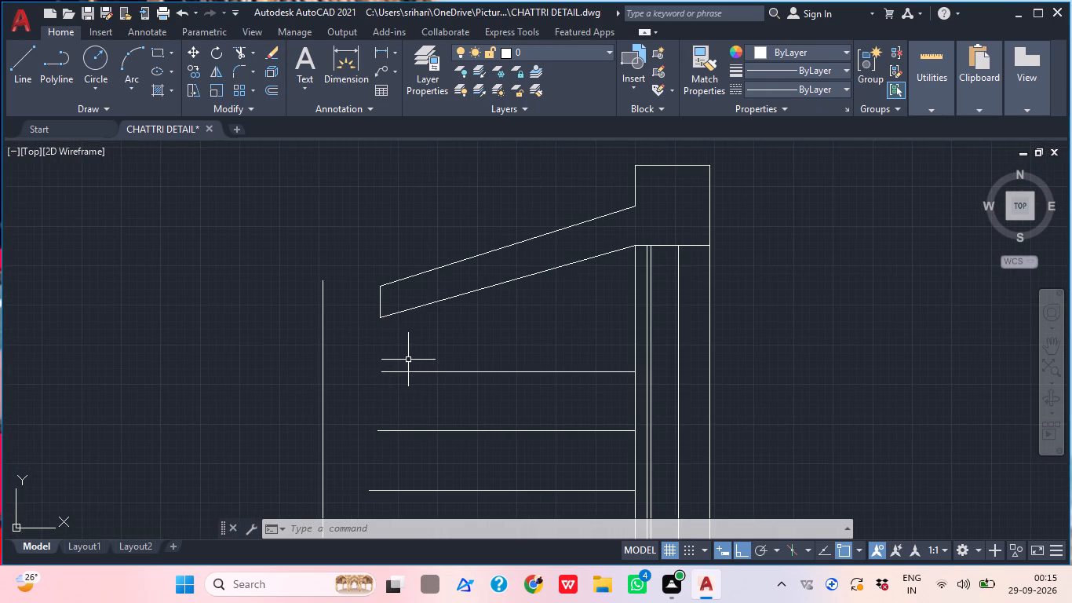
pyautogui.moveTo(391, 342); pyautogui.dragTo(386, 311, button='middle')
pyautogui.moveTo(388, 317); pyautogui.dragTo(382, 307, button='middle')
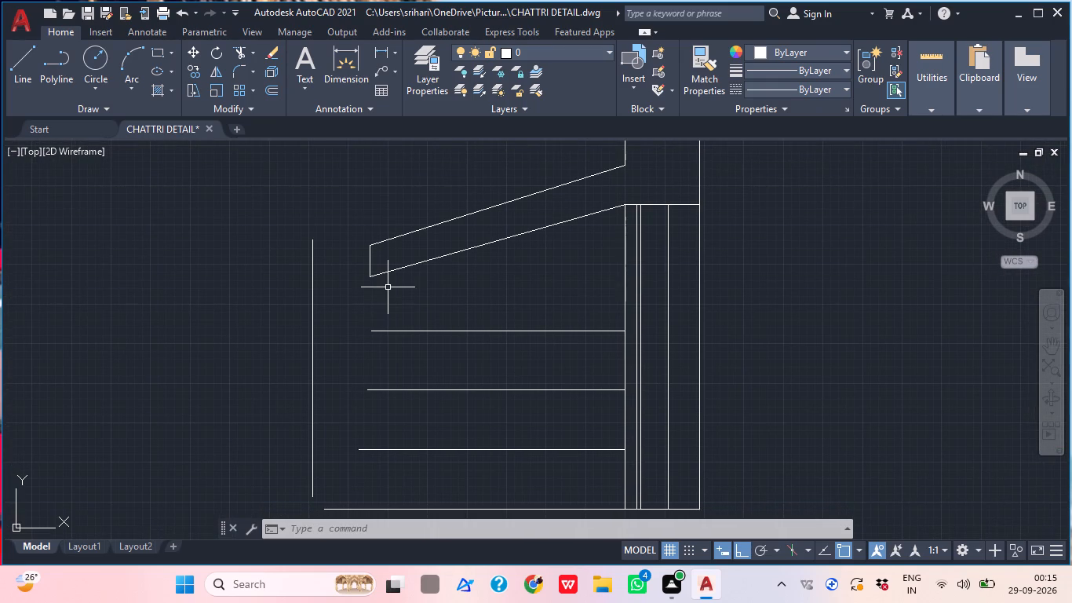
pyautogui.moveTo(387, 353); pyautogui.dragTo(351, 305, button='middle')
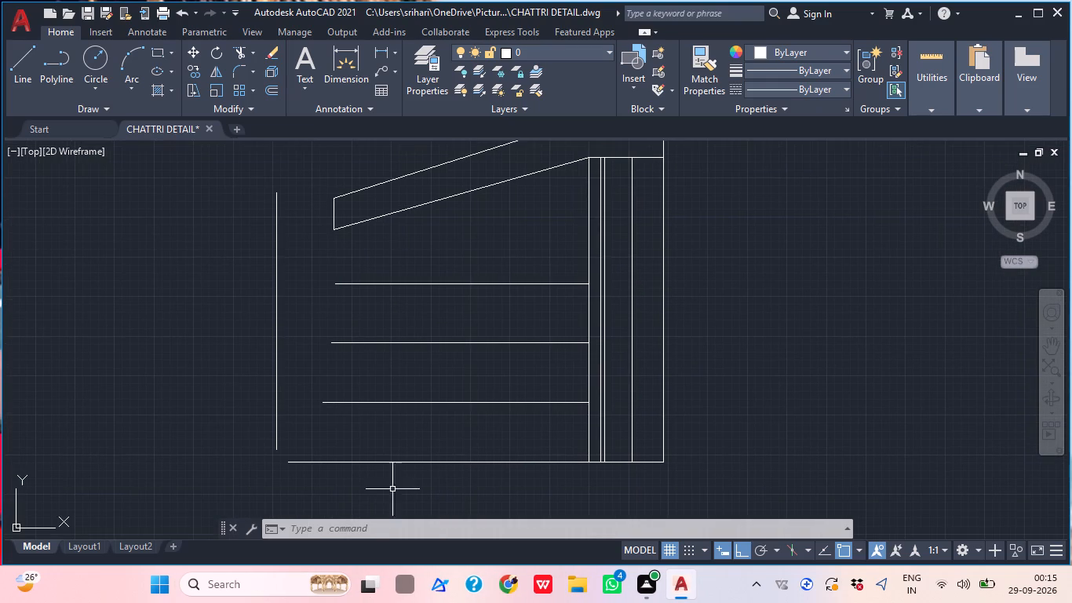
pyautogui.moveTo(399, 444); pyautogui.dragTo(413, 432, button='middle')
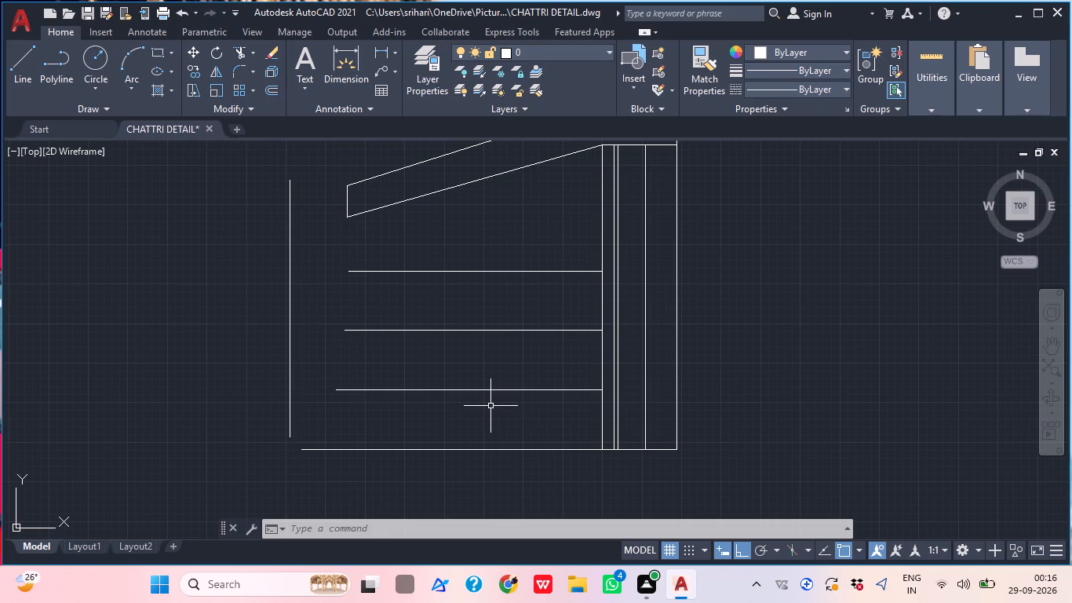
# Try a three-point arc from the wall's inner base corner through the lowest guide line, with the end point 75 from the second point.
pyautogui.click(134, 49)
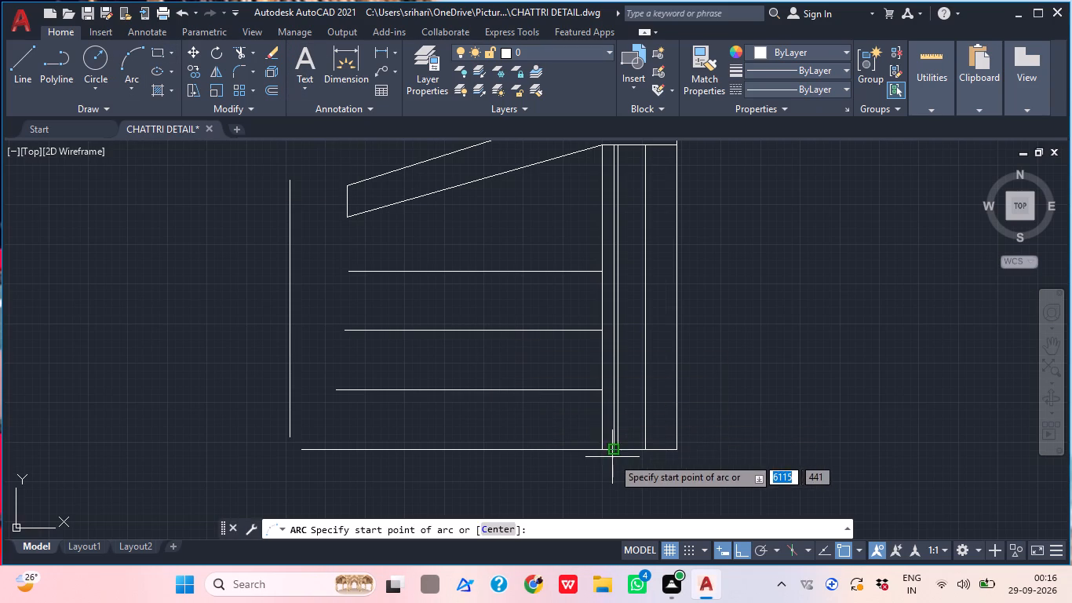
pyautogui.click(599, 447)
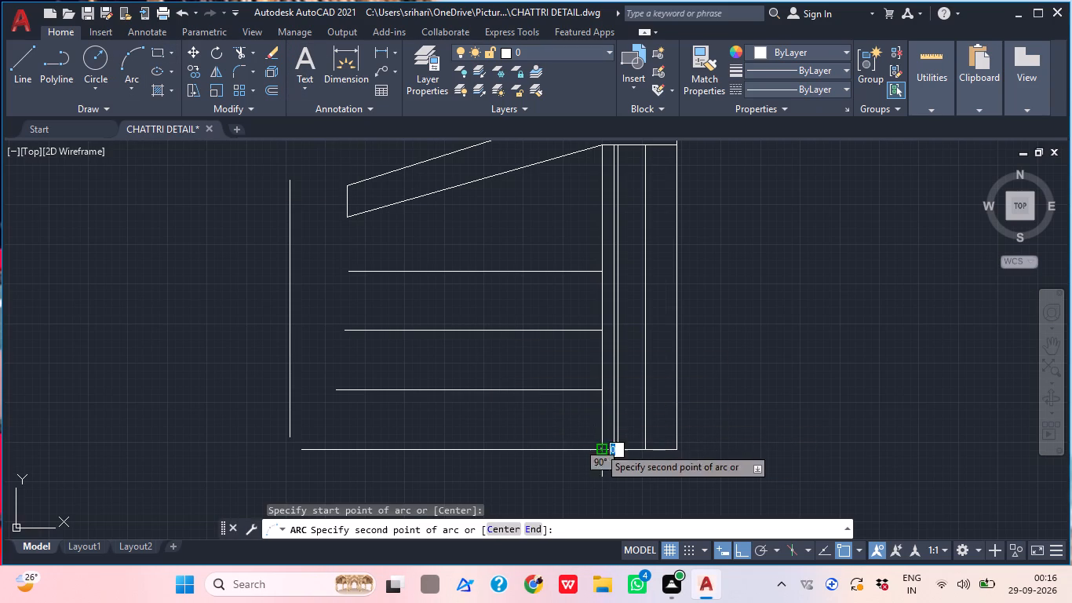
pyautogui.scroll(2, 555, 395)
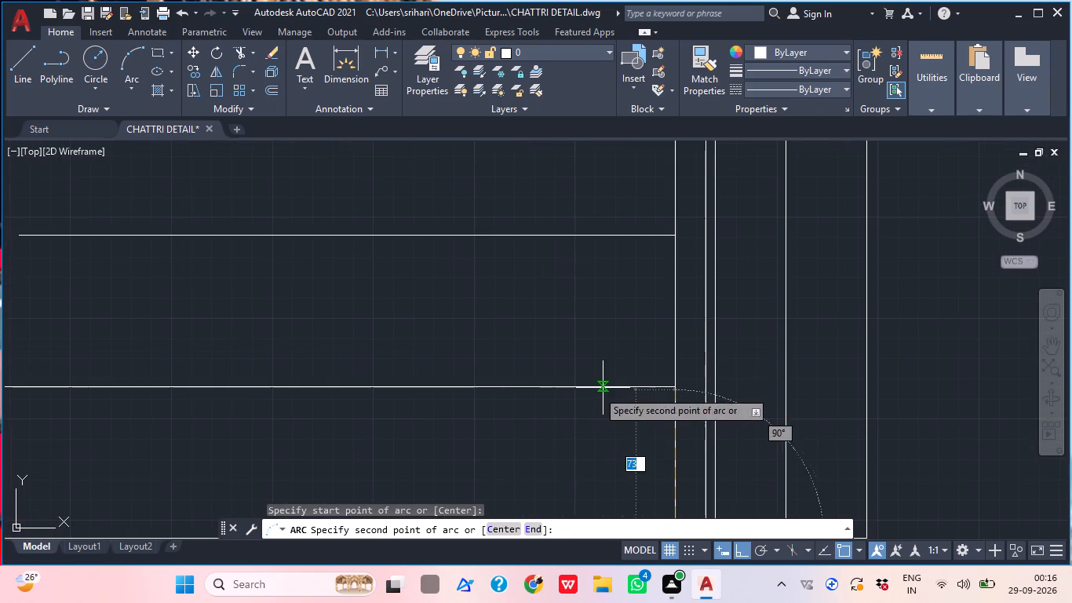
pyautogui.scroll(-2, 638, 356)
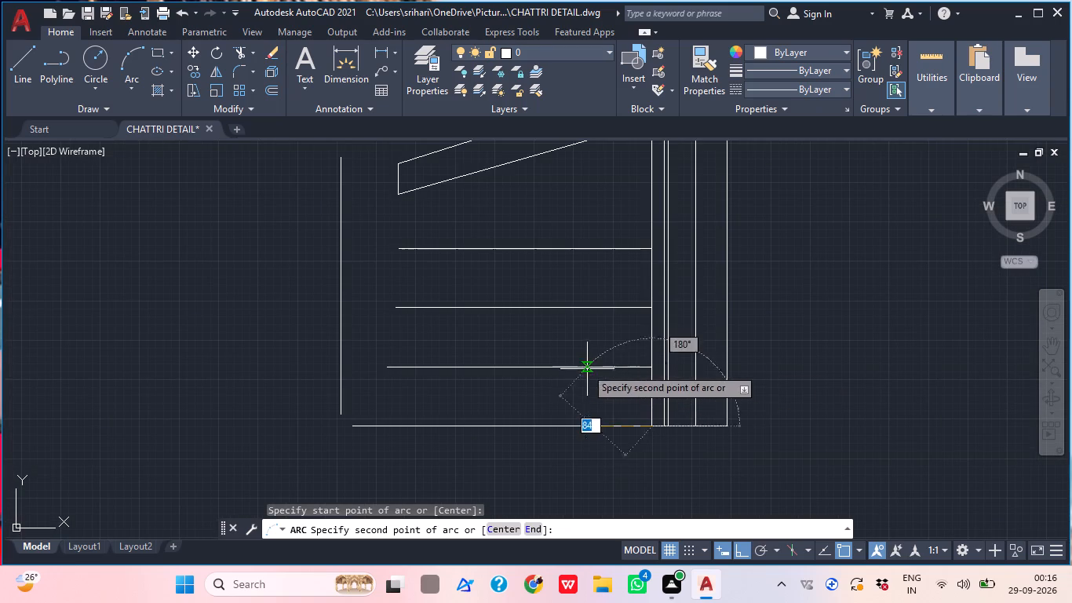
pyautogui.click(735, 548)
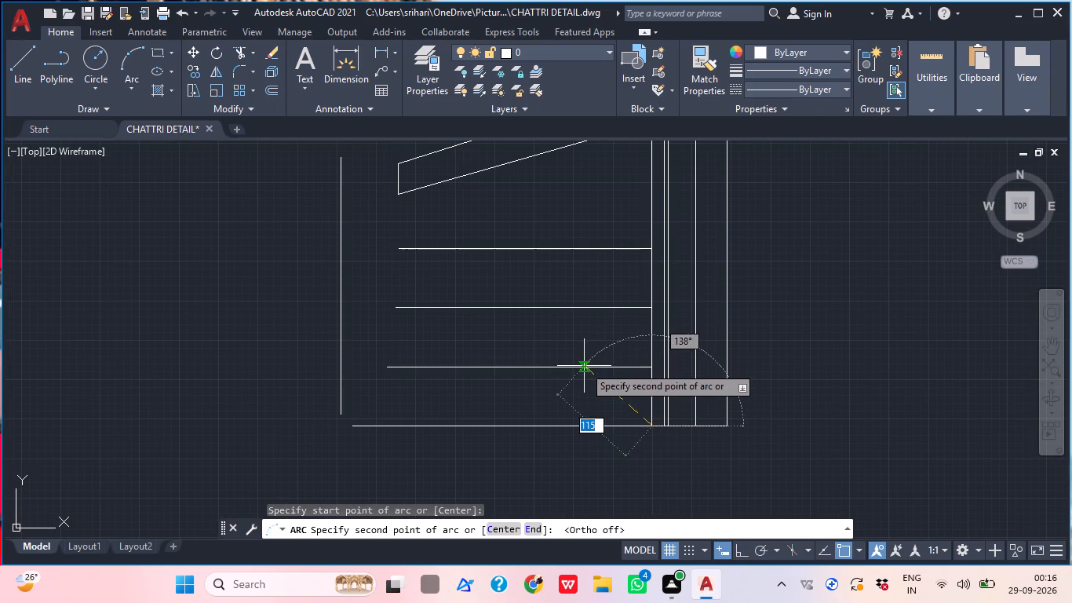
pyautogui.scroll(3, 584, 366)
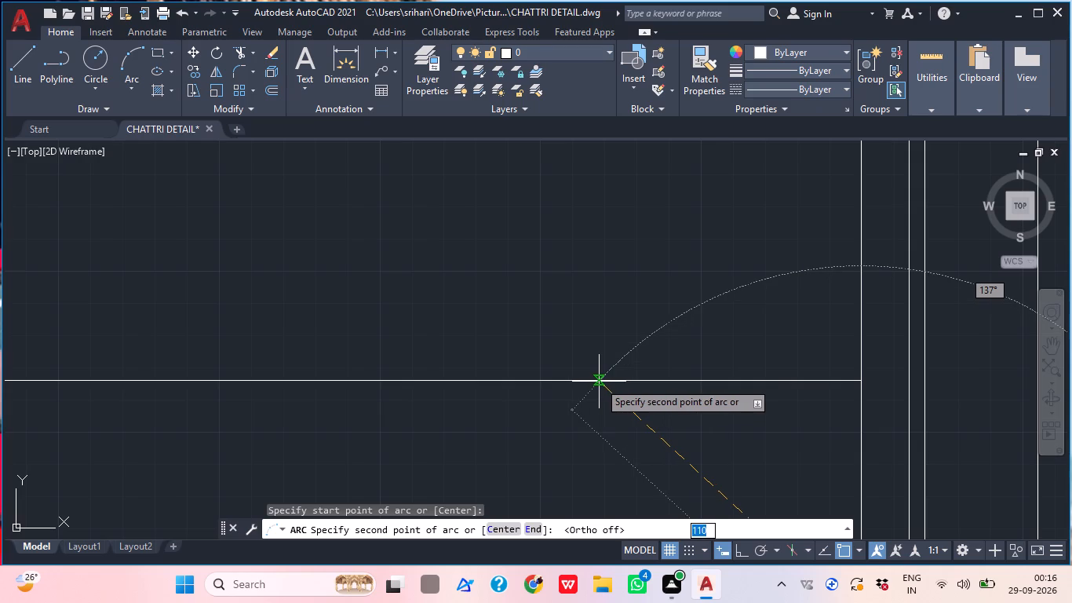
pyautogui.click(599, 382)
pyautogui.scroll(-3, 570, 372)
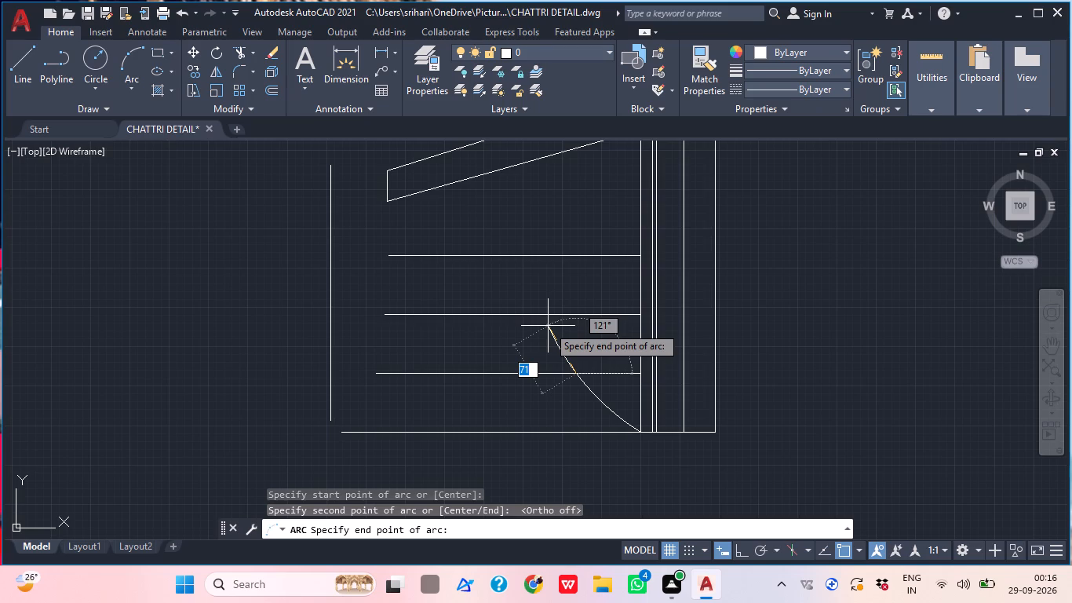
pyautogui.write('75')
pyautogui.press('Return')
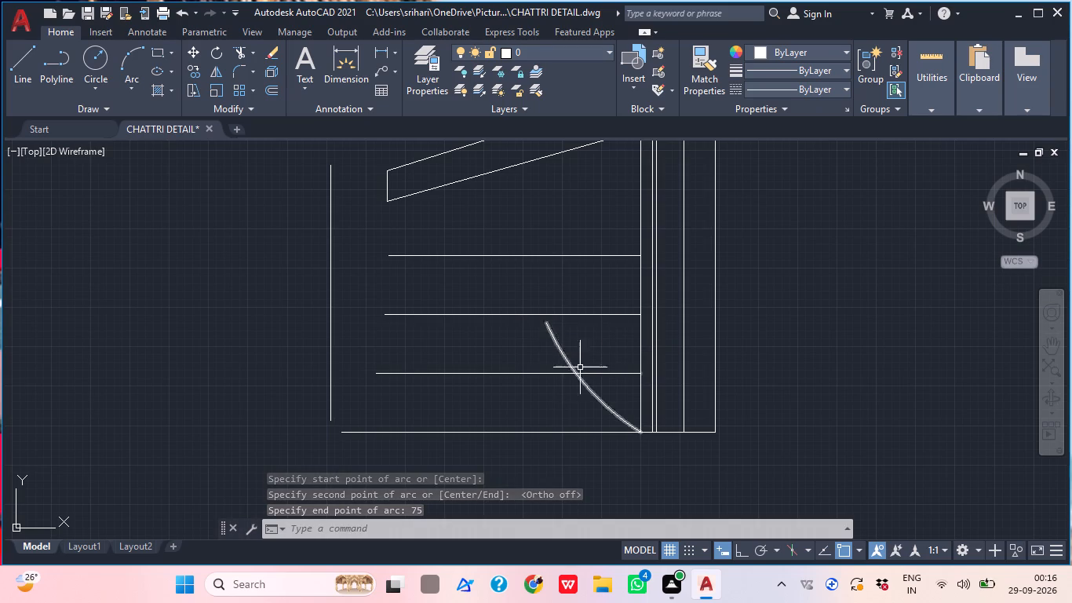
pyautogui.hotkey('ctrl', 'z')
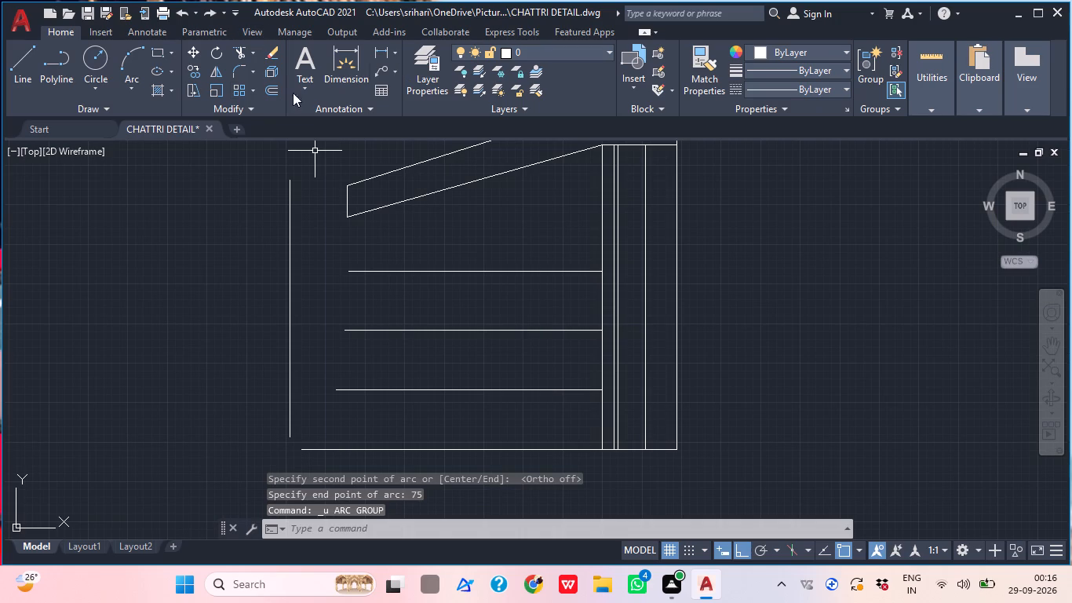
# With ortho off, draw an arc from the wall's inner base corner through the lowest guide line about 107 away, ending about 42 beyond it.
pyautogui.click(126, 69)
pyautogui.scroll(2, 590, 457)
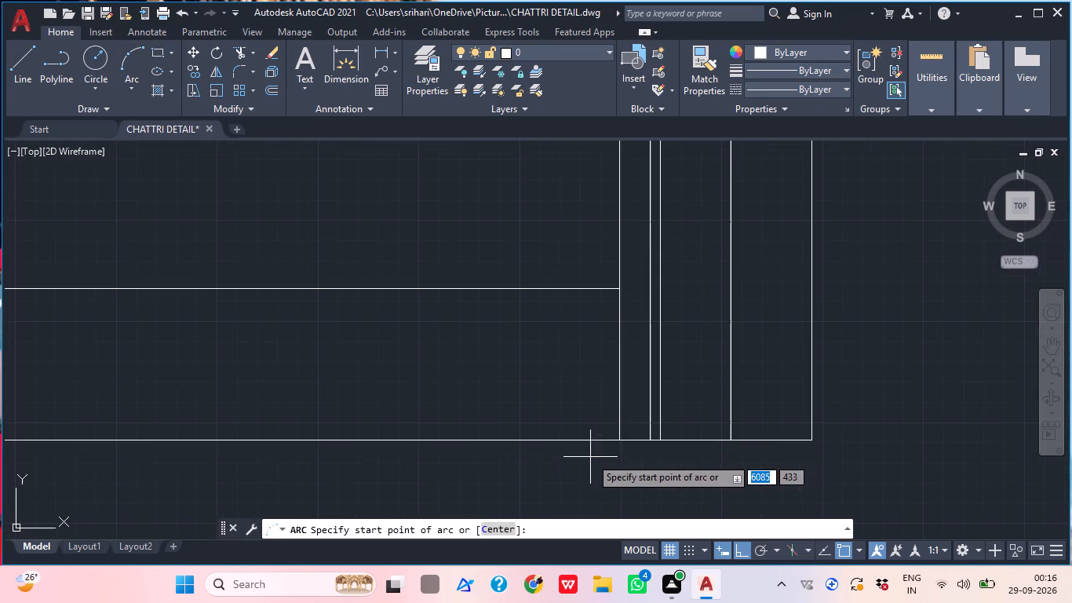
pyautogui.click(618, 441)
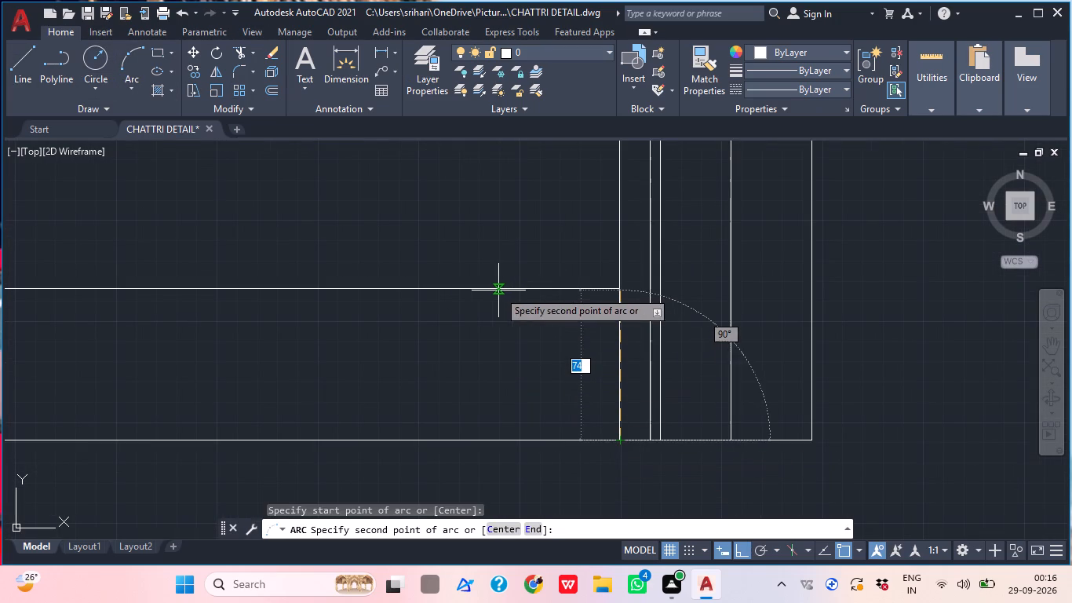
pyautogui.click(745, 548)
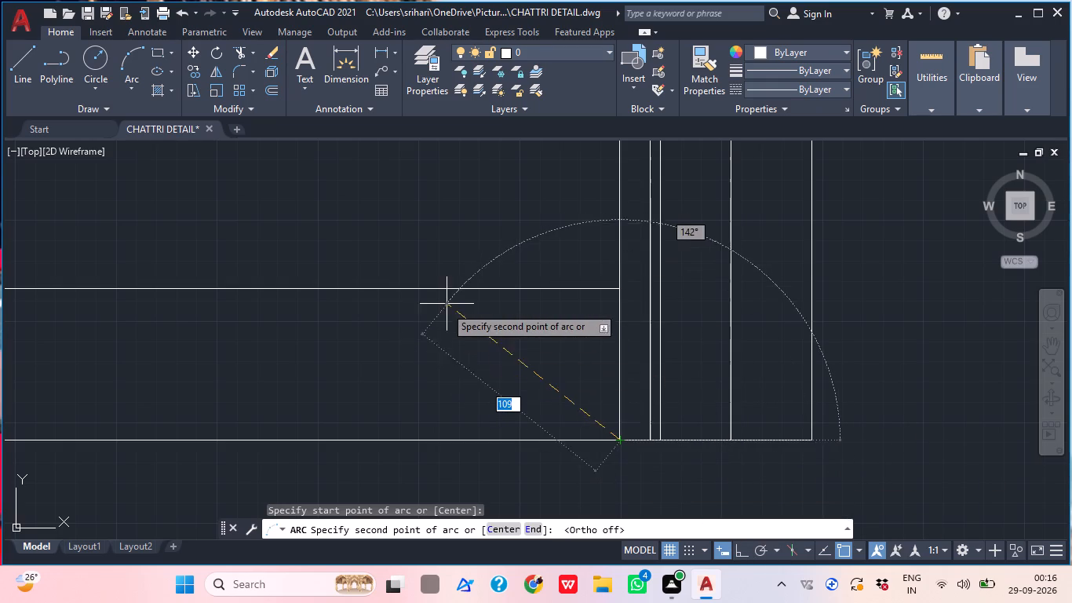
pyautogui.scroll(-2, 458, 288)
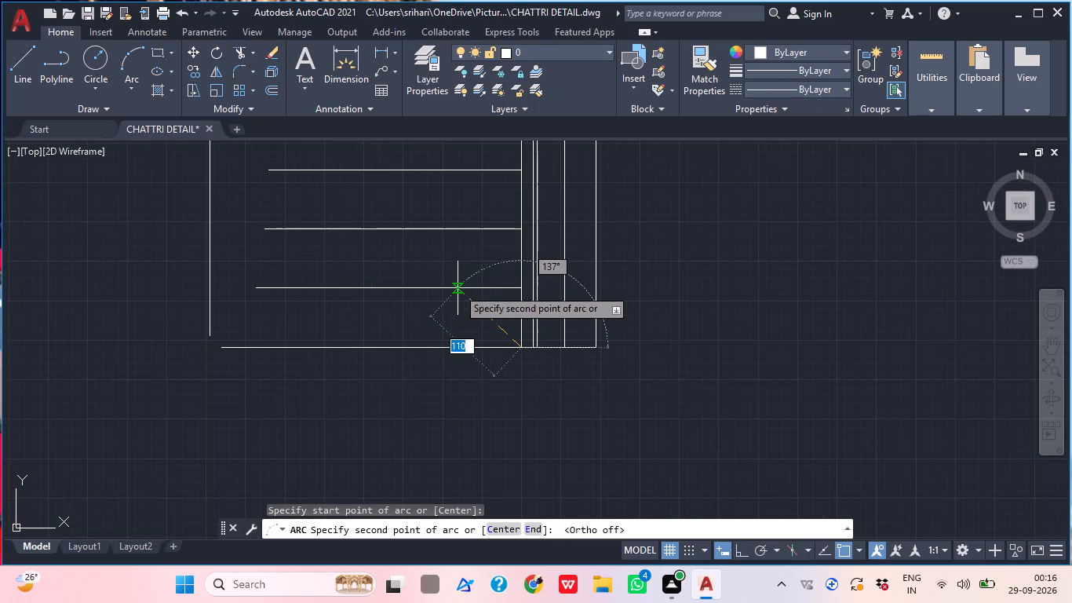
pyautogui.scroll(1, 458, 288)
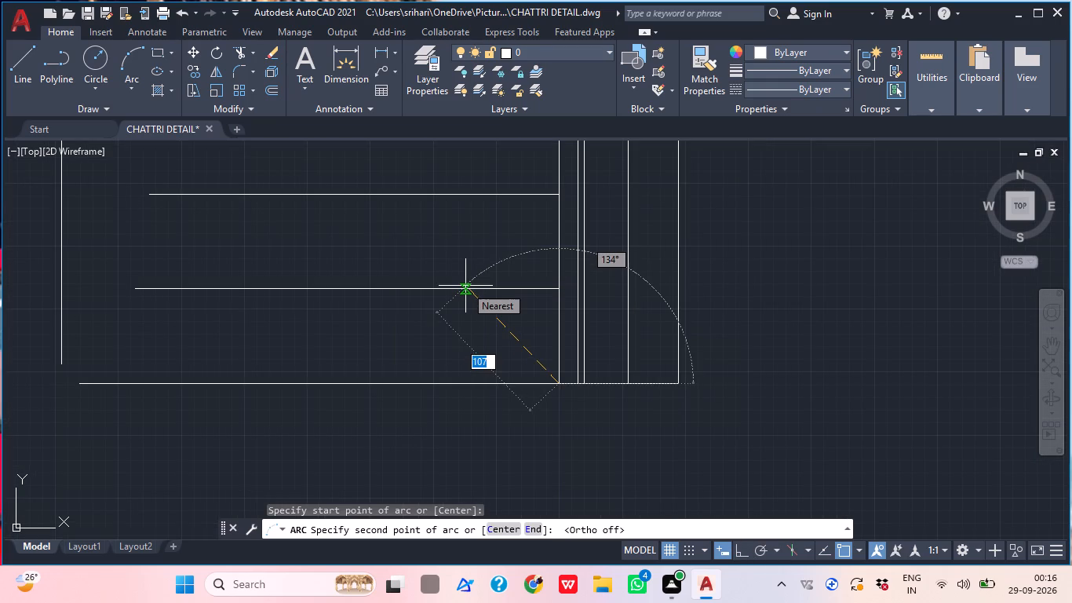
pyautogui.scroll(2, 465, 286)
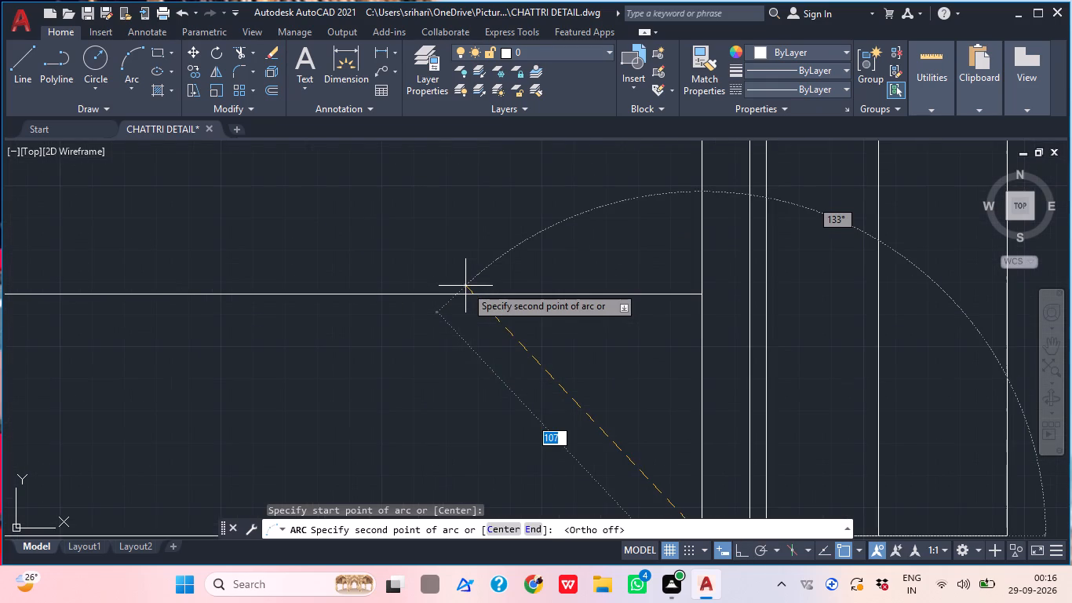
pyautogui.click(465, 297)
pyautogui.scroll(-3, 465, 297)
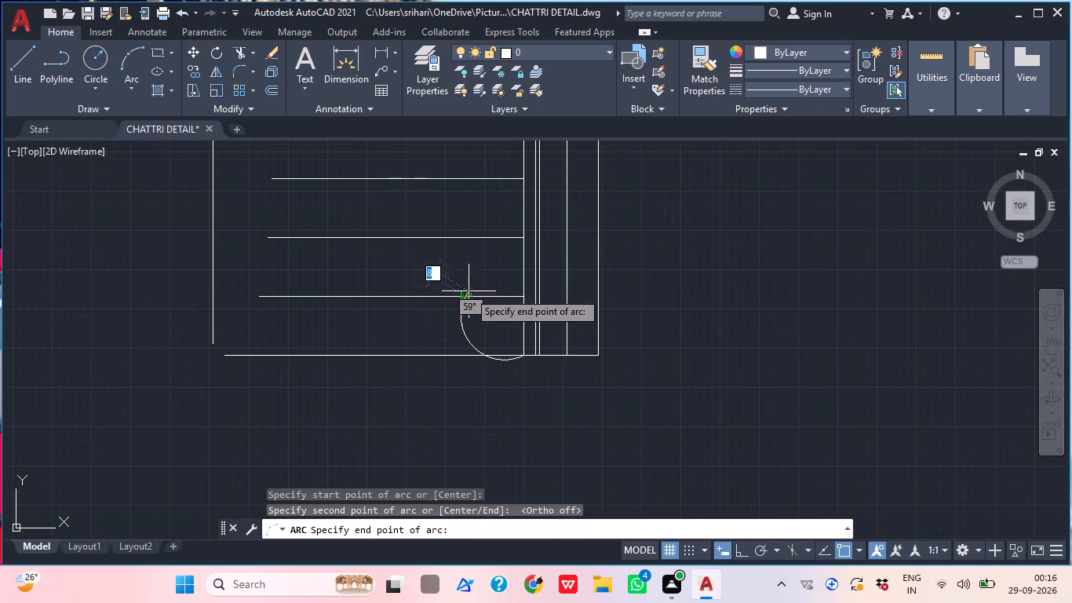
pyautogui.scroll(1, 460, 272)
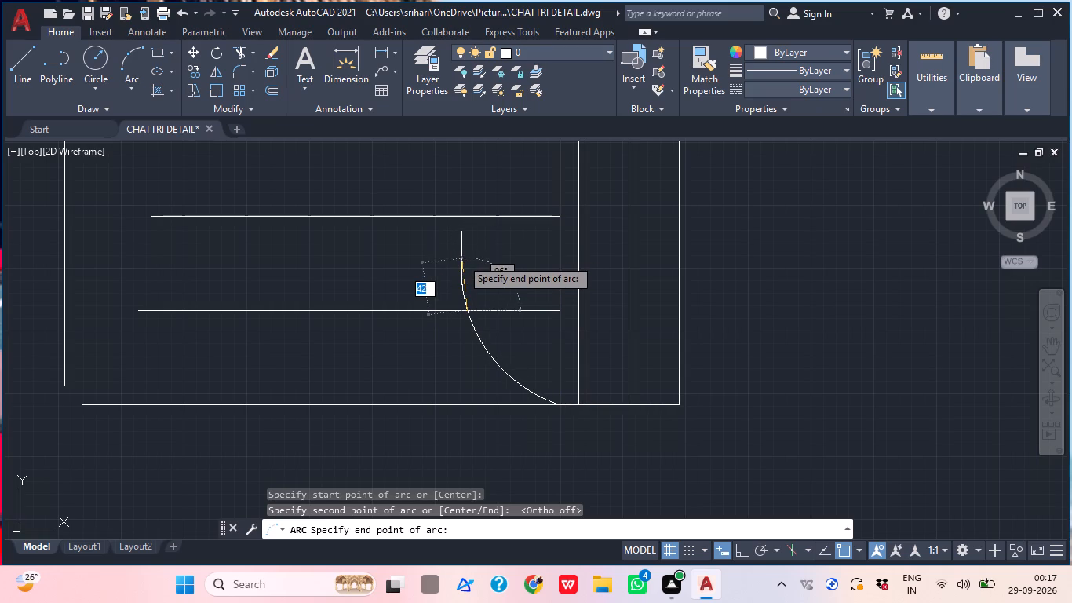
pyautogui.click(461, 258)
pyautogui.moveTo(490, 287); pyautogui.dragTo(513, 319, button='middle')
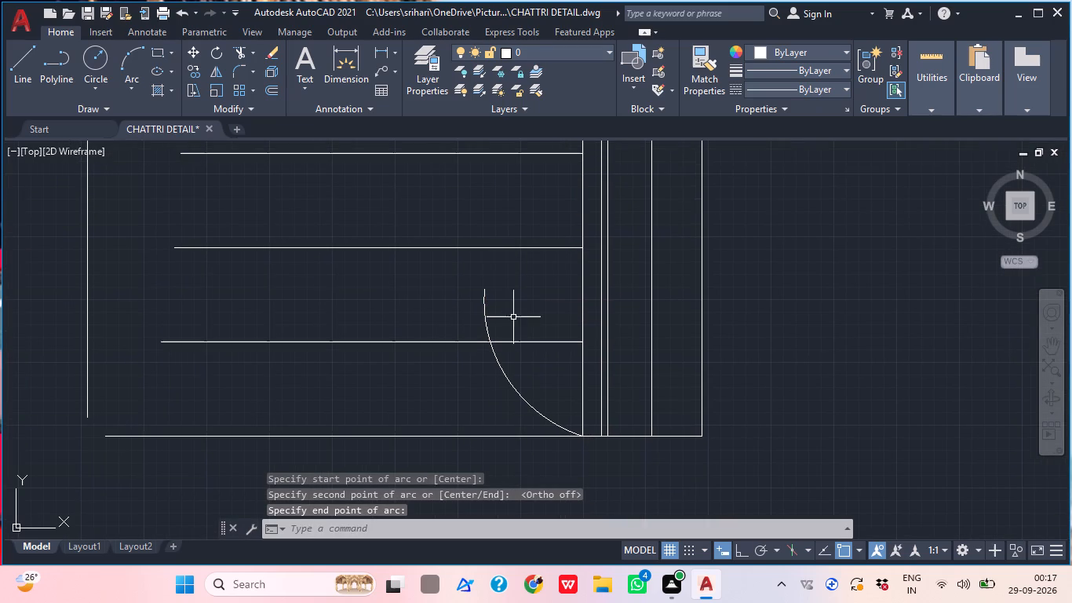
# Draw a second arc from the first arc's crossing with the lowest guide through the middle guide about 101 away, ending about 18 beyond.
pyautogui.click(126, 64)
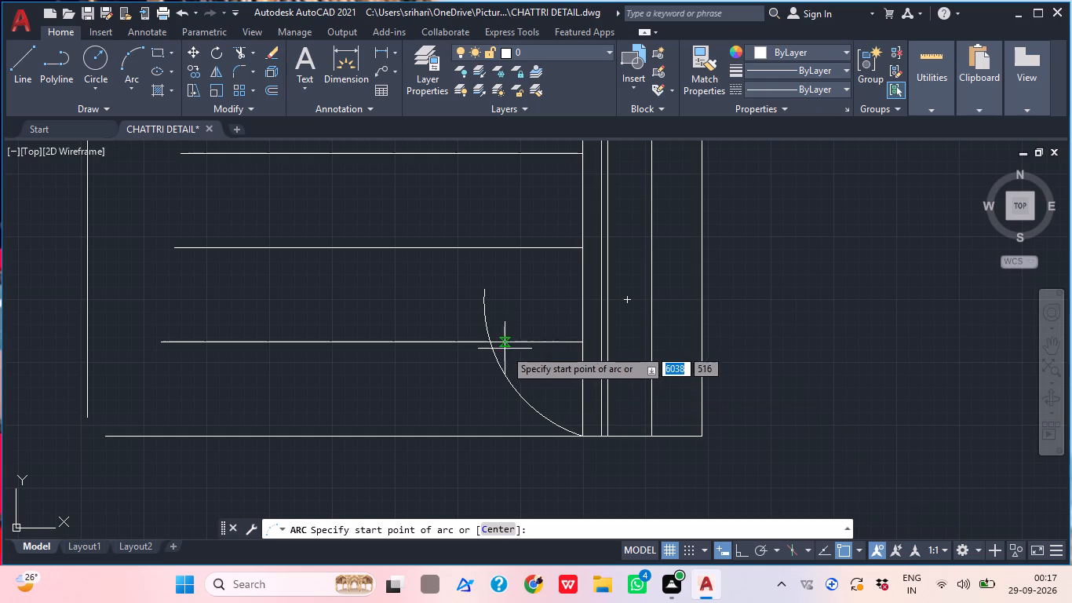
pyautogui.scroll(2, 498, 344)
pyautogui.click(476, 340)
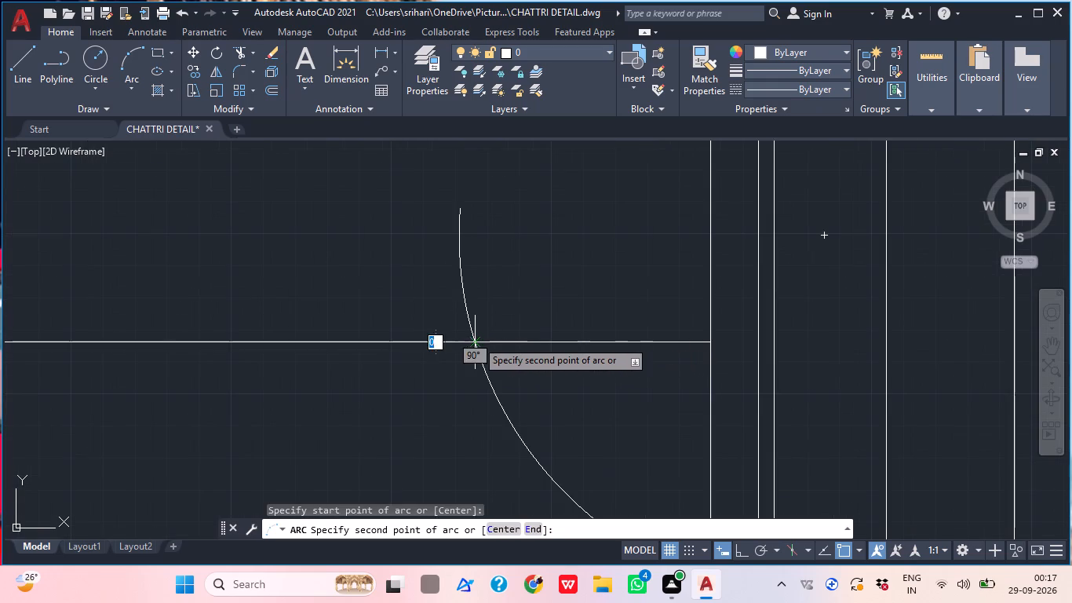
pyautogui.scroll(-3, 476, 340)
pyautogui.scroll(1, 476, 340)
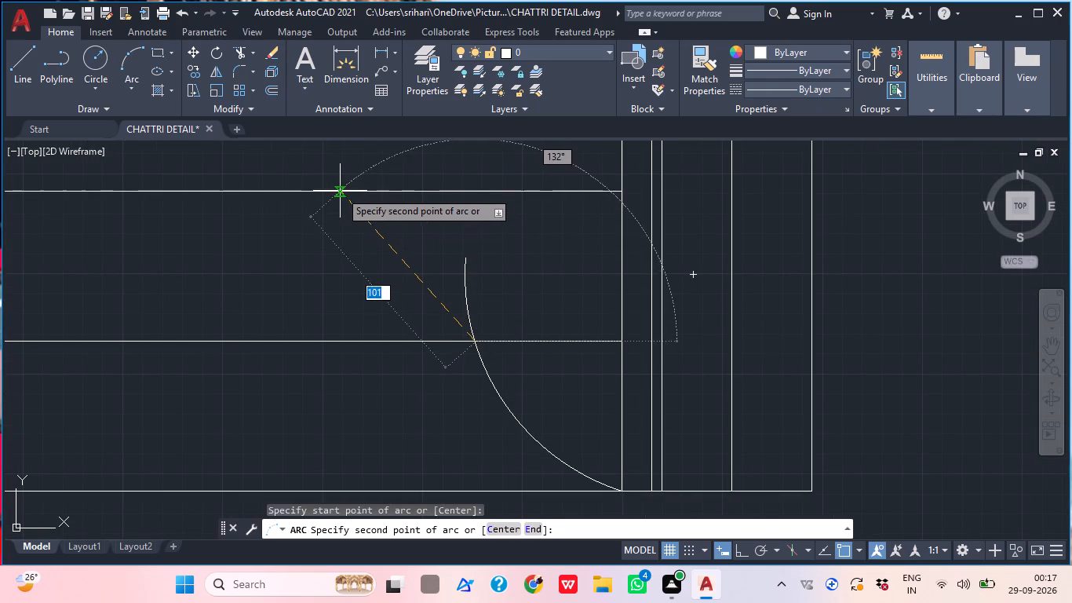
pyautogui.click(340, 191)
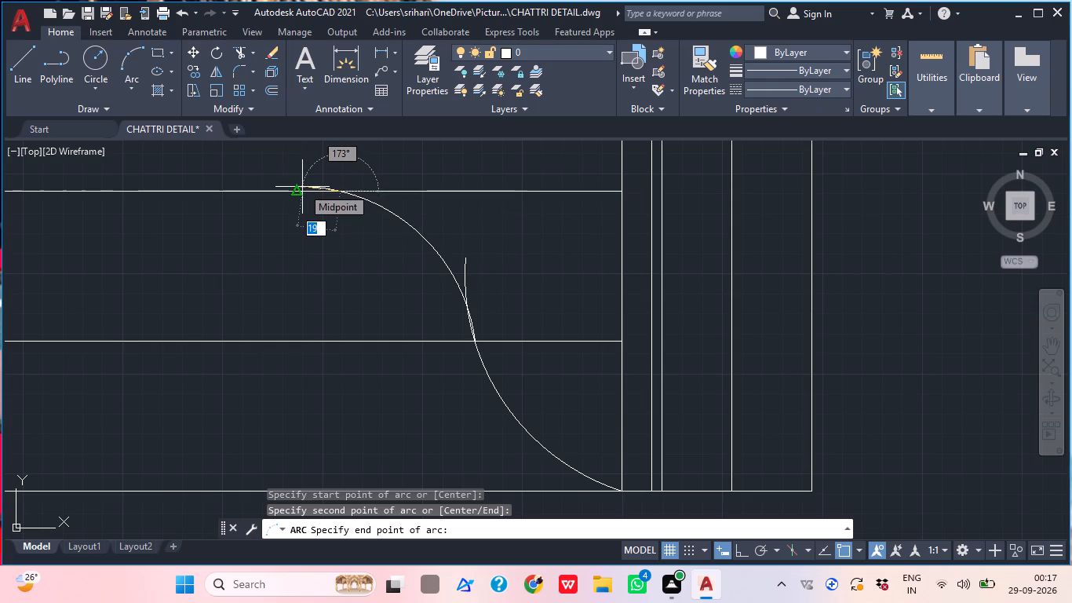
pyautogui.scroll(2, 304, 186)
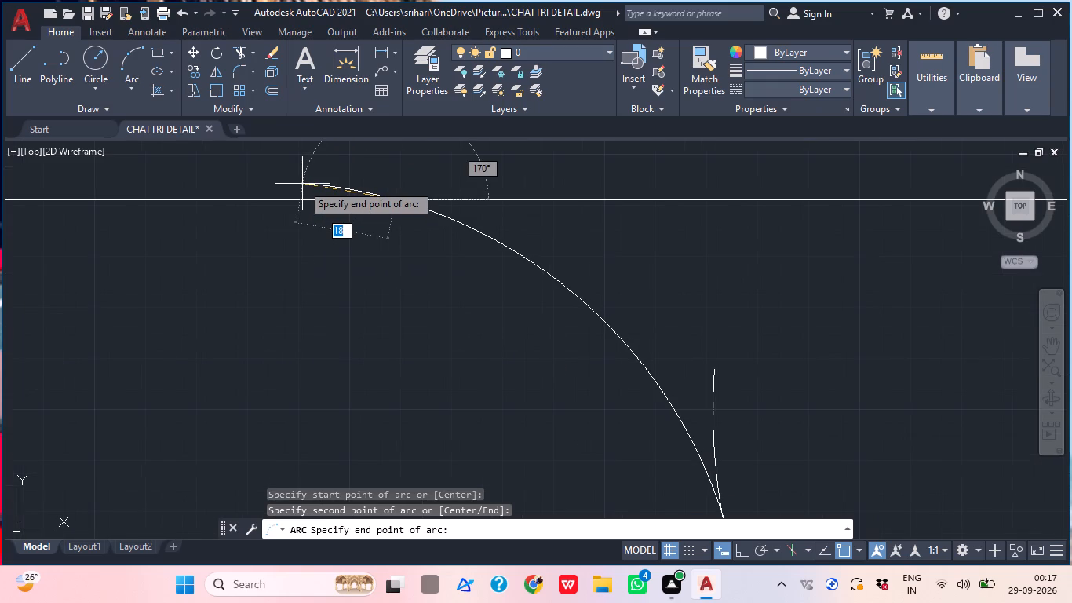
pyautogui.click(302, 184)
pyautogui.scroll(-5, 305, 185)
pyautogui.moveTo(439, 271); pyautogui.dragTo(417, 301, button='middle')
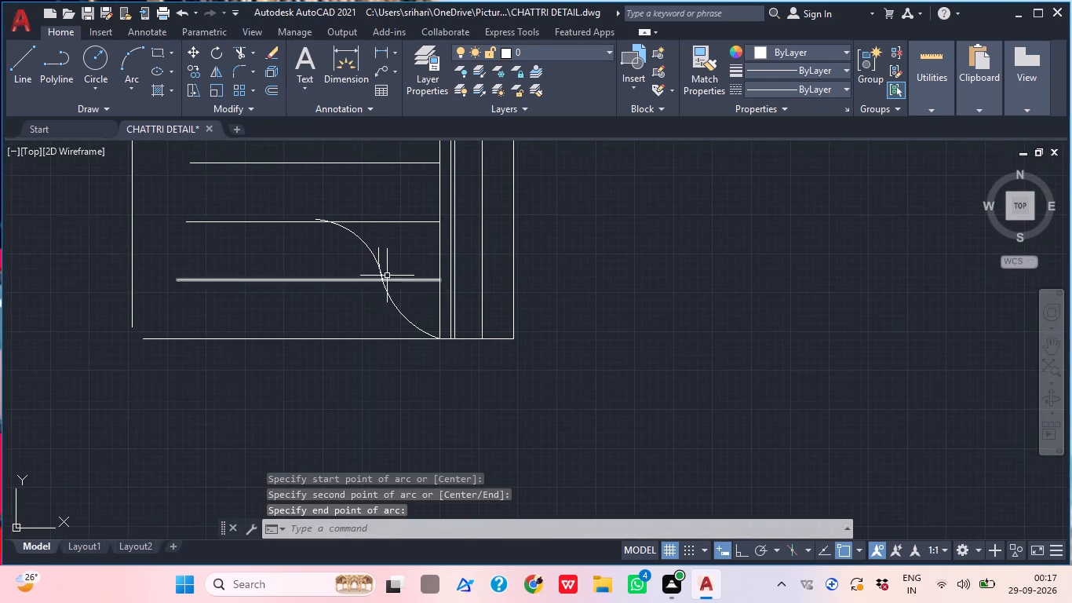
pyautogui.moveTo(403, 333); pyautogui.dragTo(404, 426, button='middle')
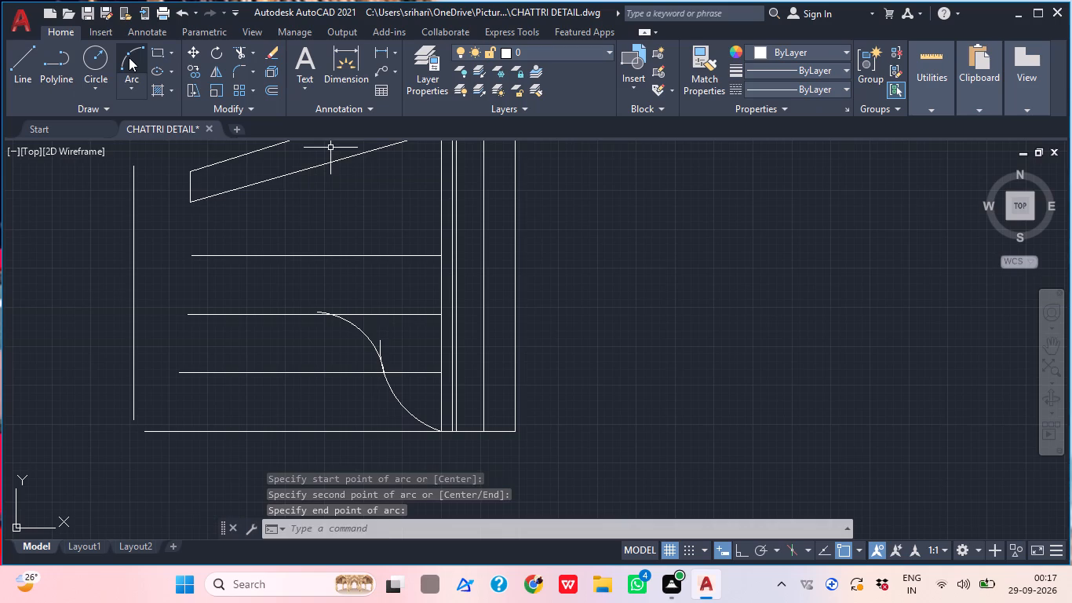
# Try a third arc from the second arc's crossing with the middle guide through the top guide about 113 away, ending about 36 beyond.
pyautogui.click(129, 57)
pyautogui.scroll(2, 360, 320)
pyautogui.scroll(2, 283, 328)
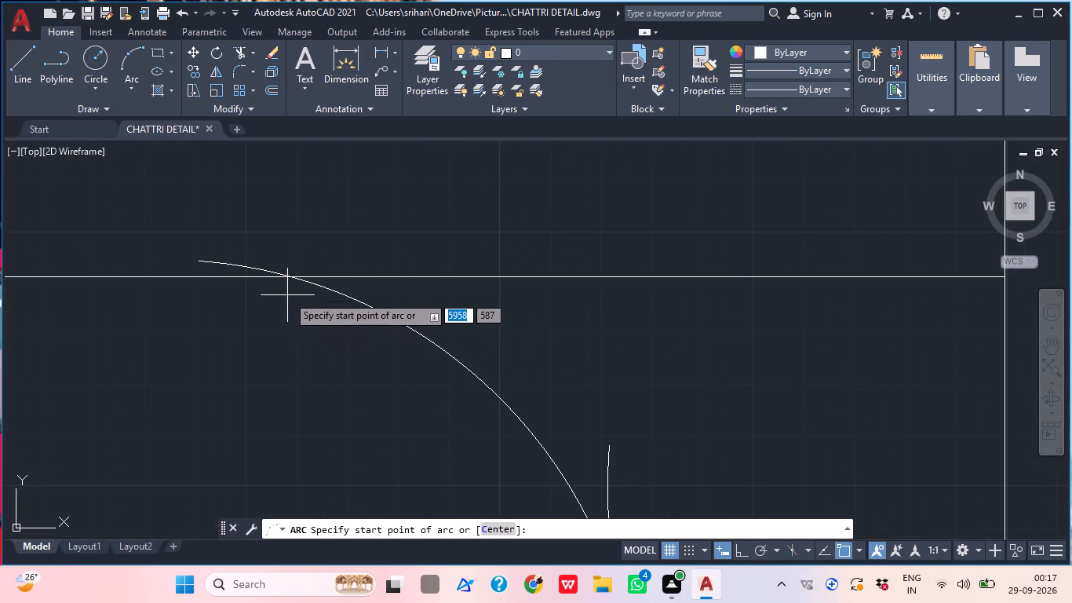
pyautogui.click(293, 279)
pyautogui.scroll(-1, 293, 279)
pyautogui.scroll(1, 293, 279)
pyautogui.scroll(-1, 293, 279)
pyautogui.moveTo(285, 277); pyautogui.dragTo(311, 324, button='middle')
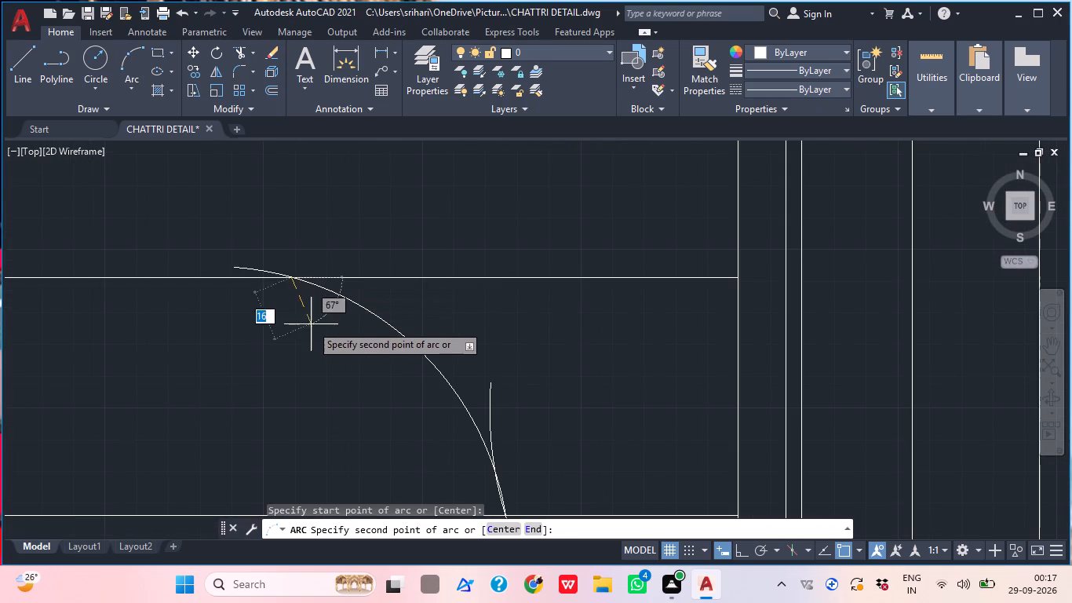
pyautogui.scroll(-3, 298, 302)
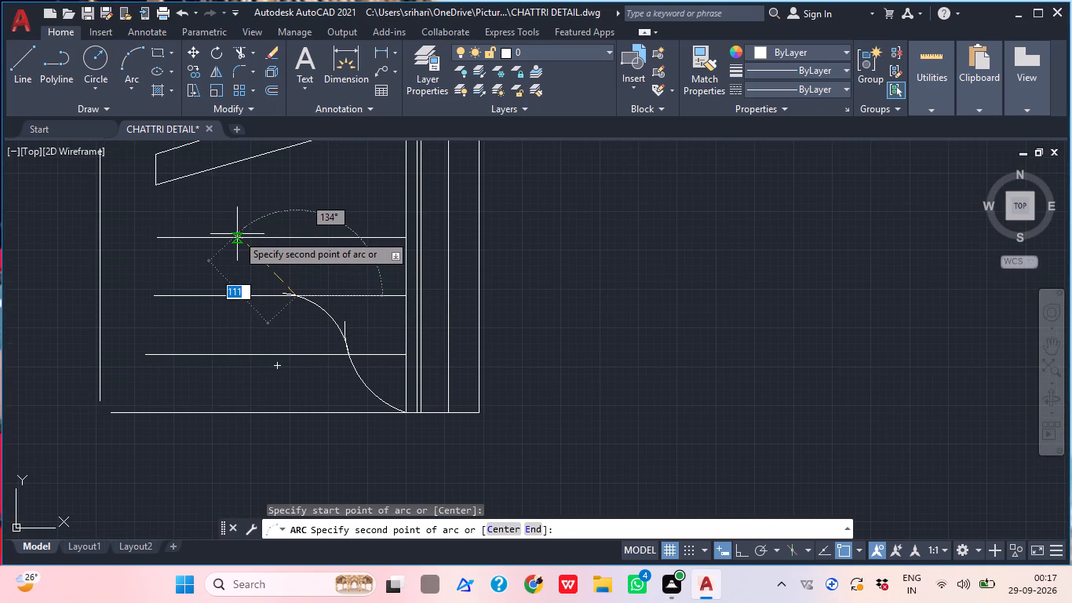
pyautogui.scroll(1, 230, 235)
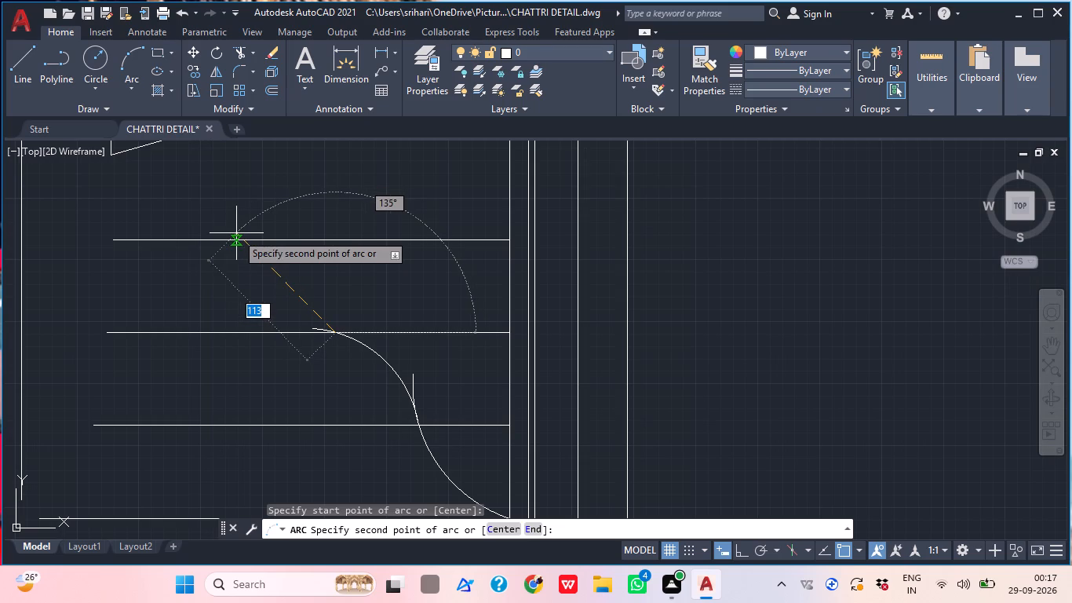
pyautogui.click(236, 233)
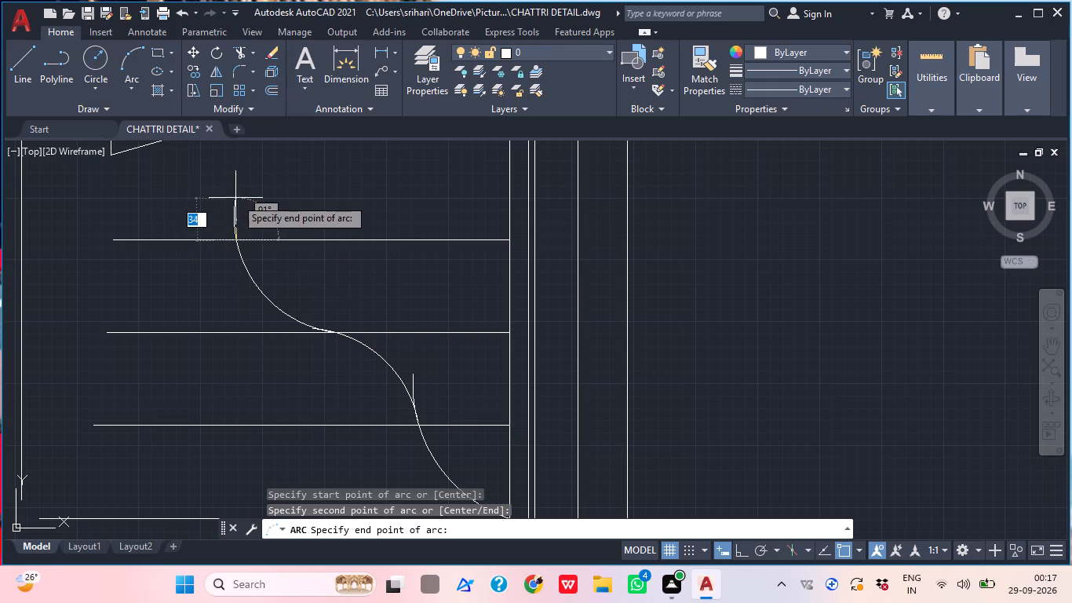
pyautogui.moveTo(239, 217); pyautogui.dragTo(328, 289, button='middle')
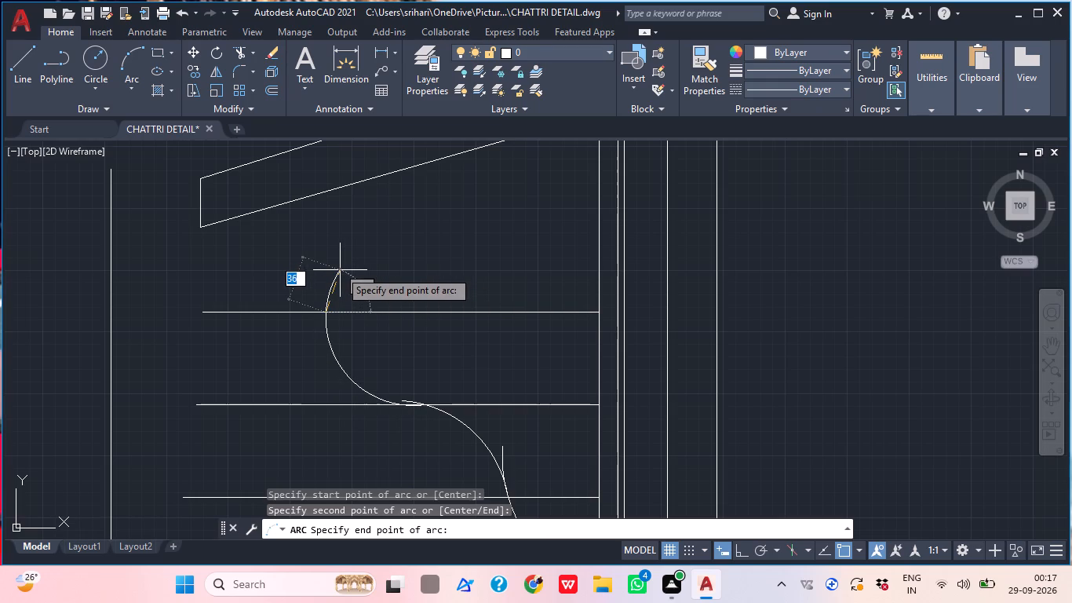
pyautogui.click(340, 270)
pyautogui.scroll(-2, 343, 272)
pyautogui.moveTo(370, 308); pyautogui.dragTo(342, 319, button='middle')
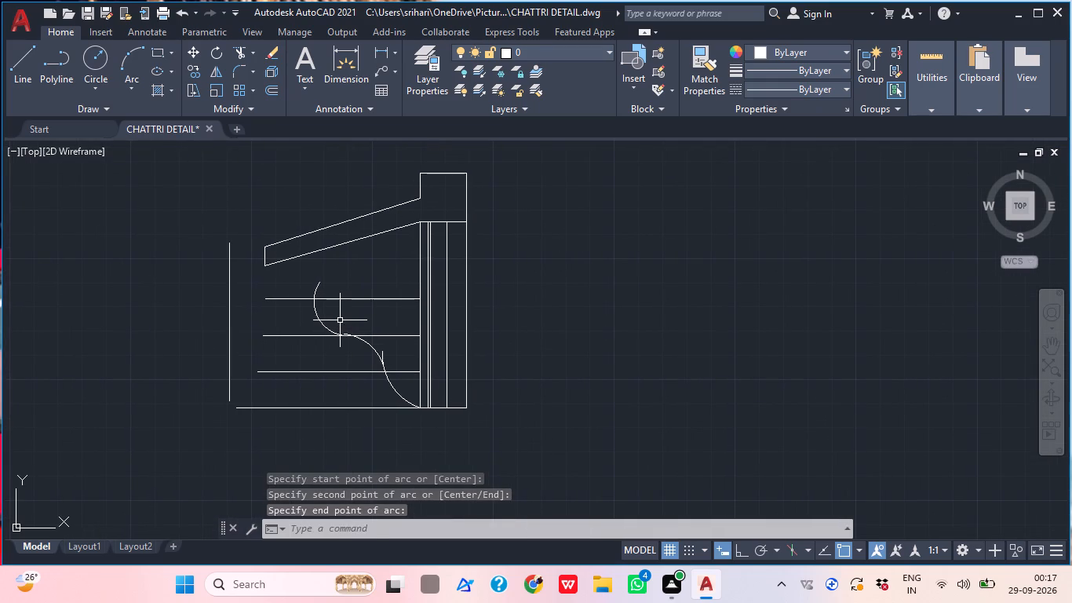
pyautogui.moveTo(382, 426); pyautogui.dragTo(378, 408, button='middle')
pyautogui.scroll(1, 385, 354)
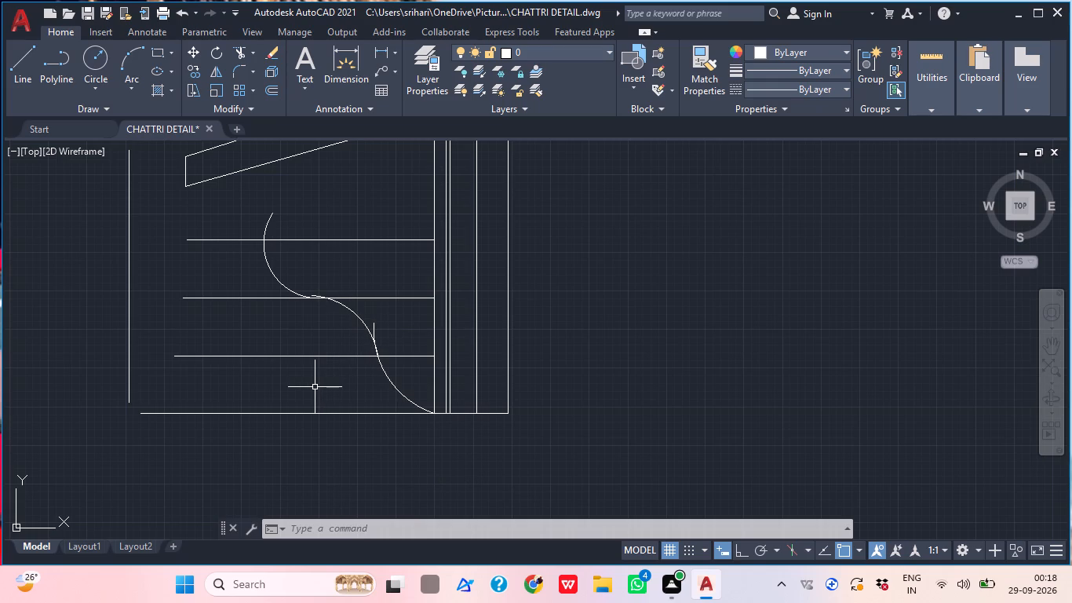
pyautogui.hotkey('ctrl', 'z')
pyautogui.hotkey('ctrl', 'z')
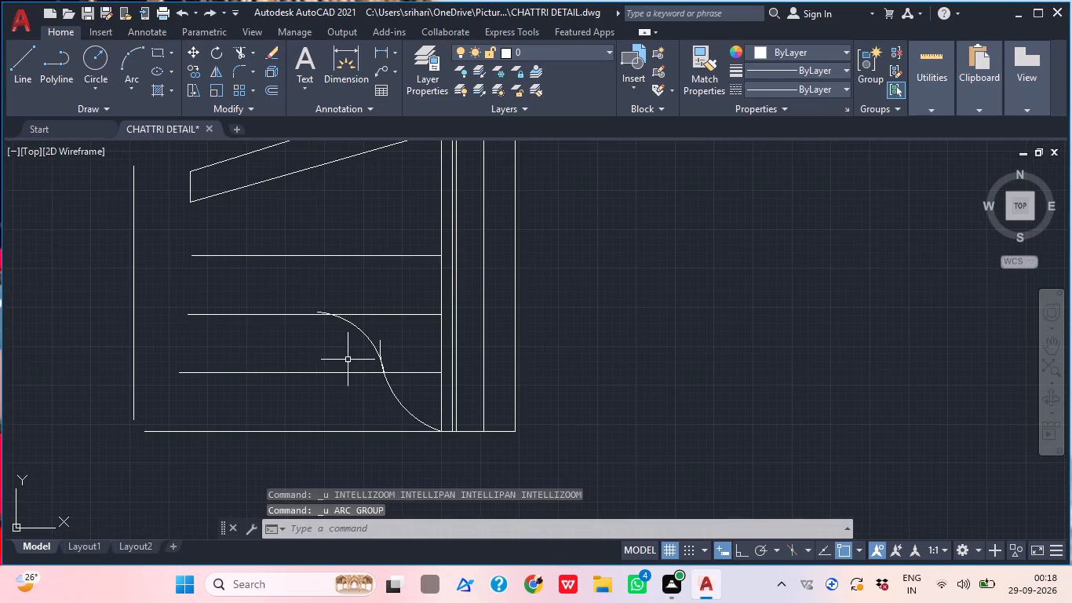
# Delete the second arc, which runs from the lowest guide line to just past the middle guide line.
pyautogui.hotkey('ctrl', 'z')
pyautogui.scroll(-3, 469, 287)
pyautogui.moveTo(436, 330); pyautogui.dragTo(396, 349, button='middle')
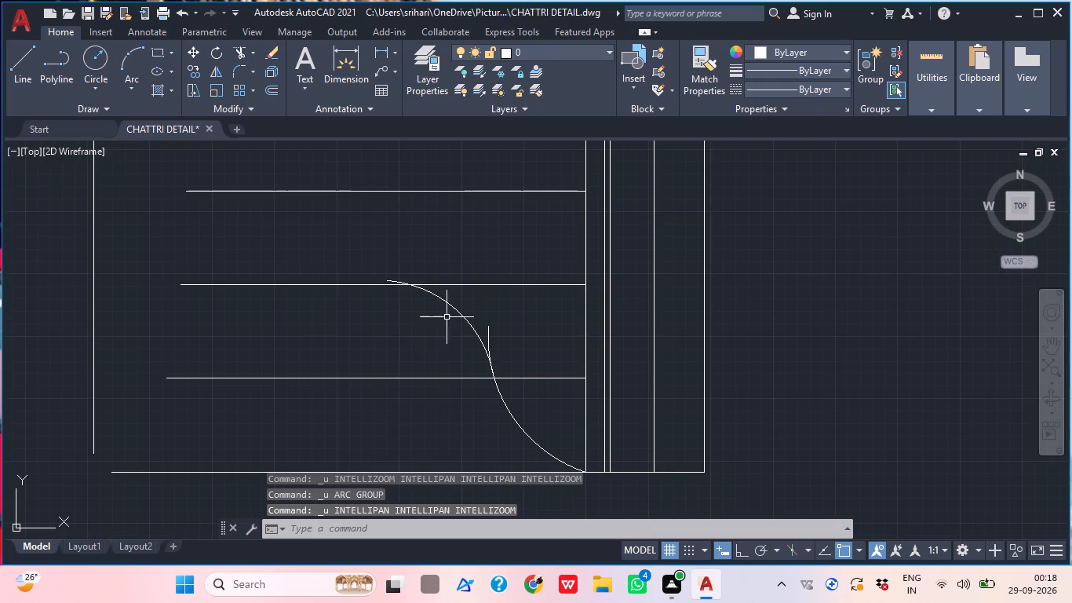
pyautogui.click(458, 305)
pyautogui.click(449, 306)
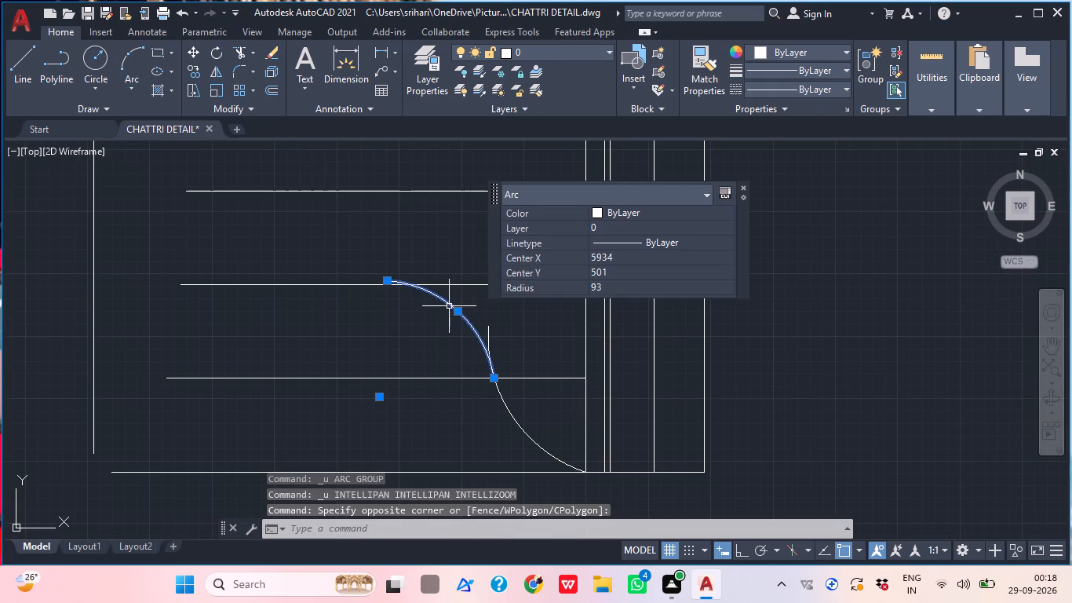
pyautogui.press('Delete')
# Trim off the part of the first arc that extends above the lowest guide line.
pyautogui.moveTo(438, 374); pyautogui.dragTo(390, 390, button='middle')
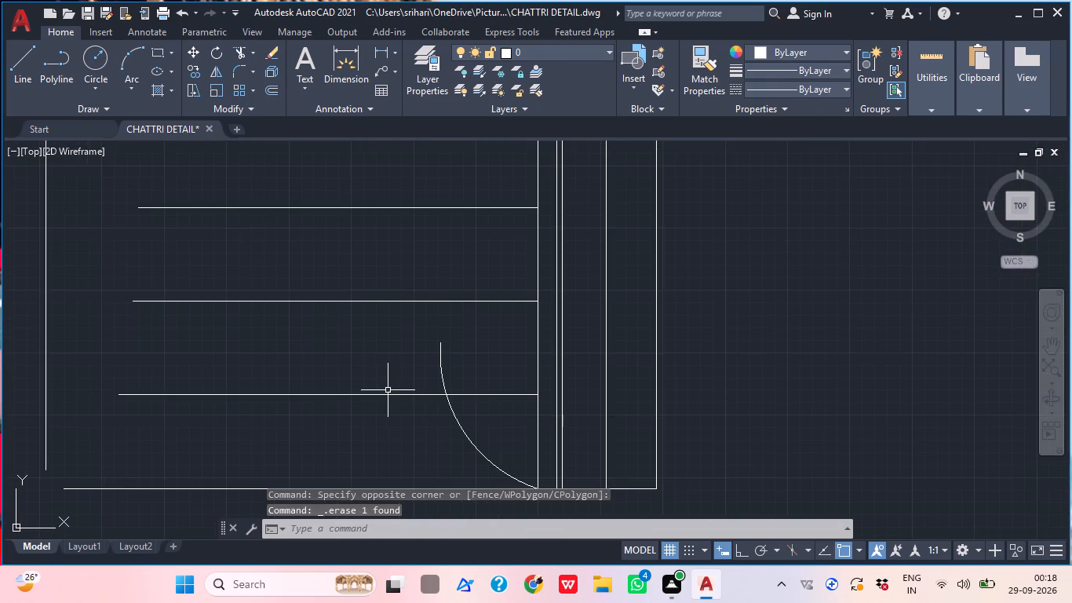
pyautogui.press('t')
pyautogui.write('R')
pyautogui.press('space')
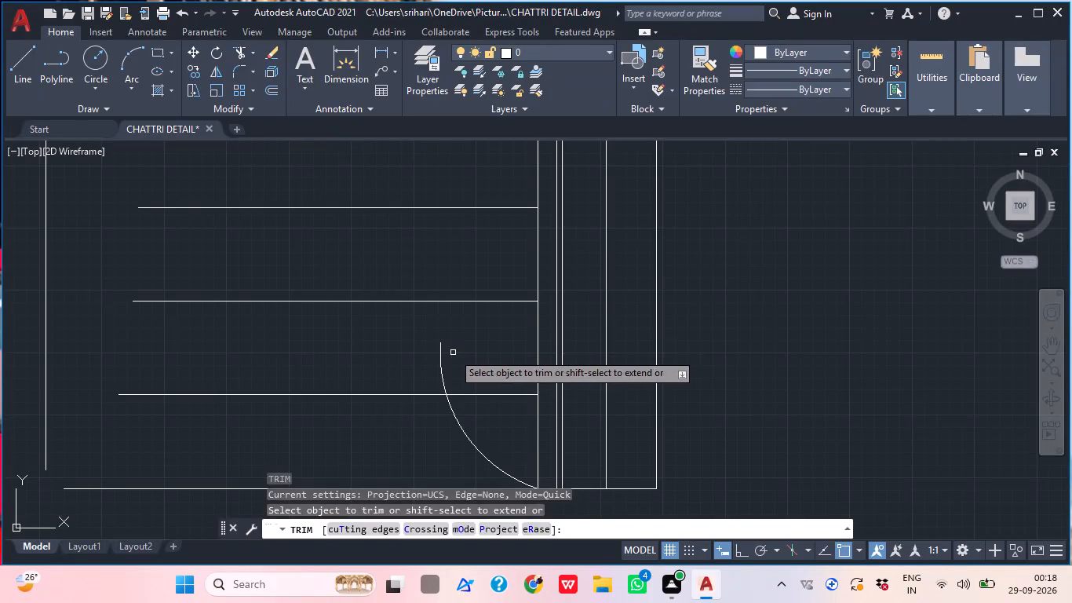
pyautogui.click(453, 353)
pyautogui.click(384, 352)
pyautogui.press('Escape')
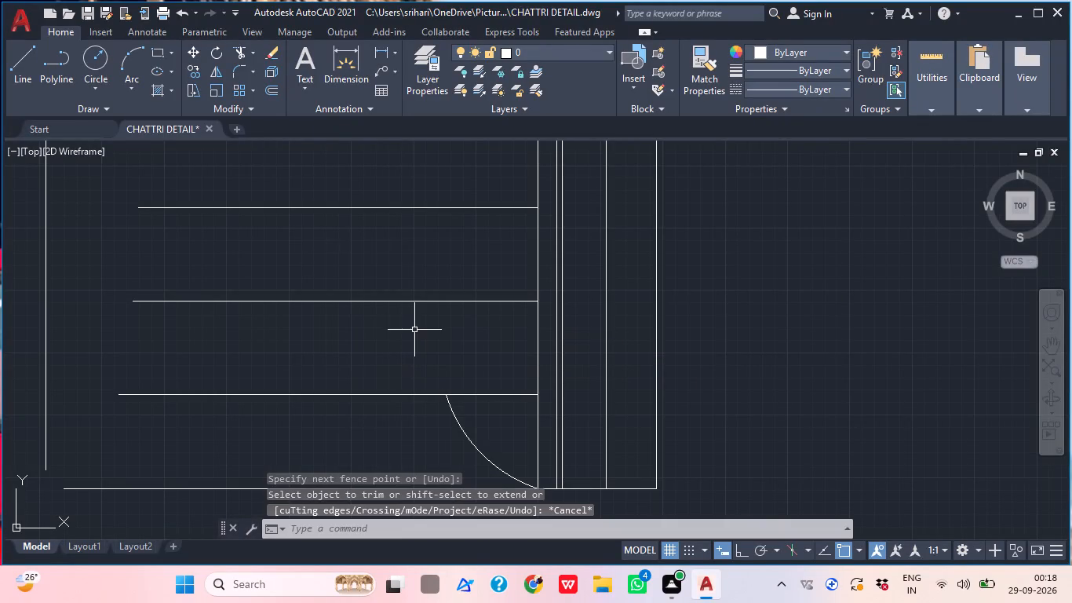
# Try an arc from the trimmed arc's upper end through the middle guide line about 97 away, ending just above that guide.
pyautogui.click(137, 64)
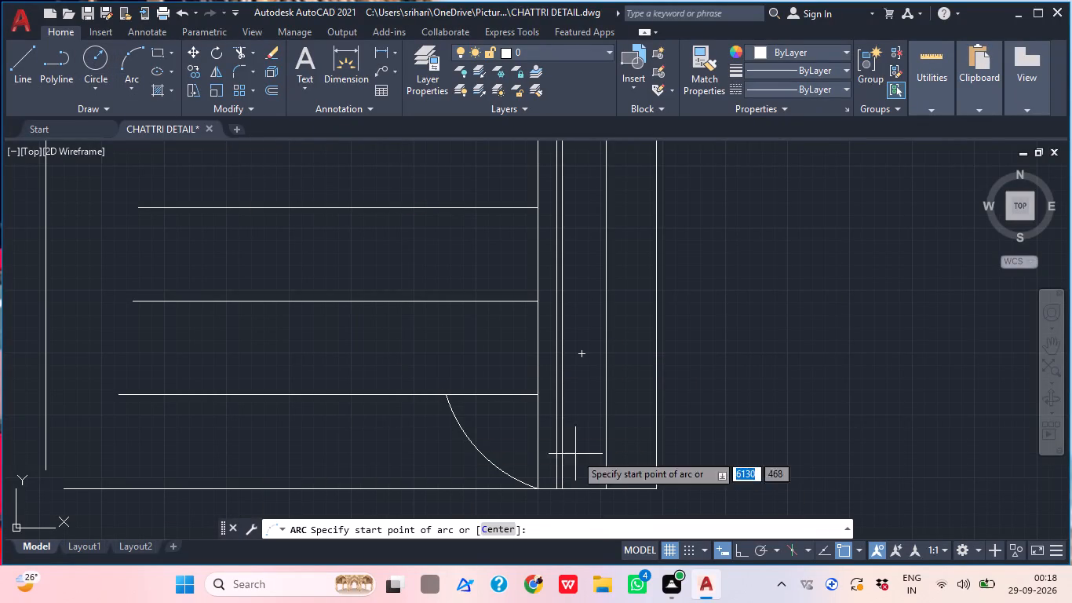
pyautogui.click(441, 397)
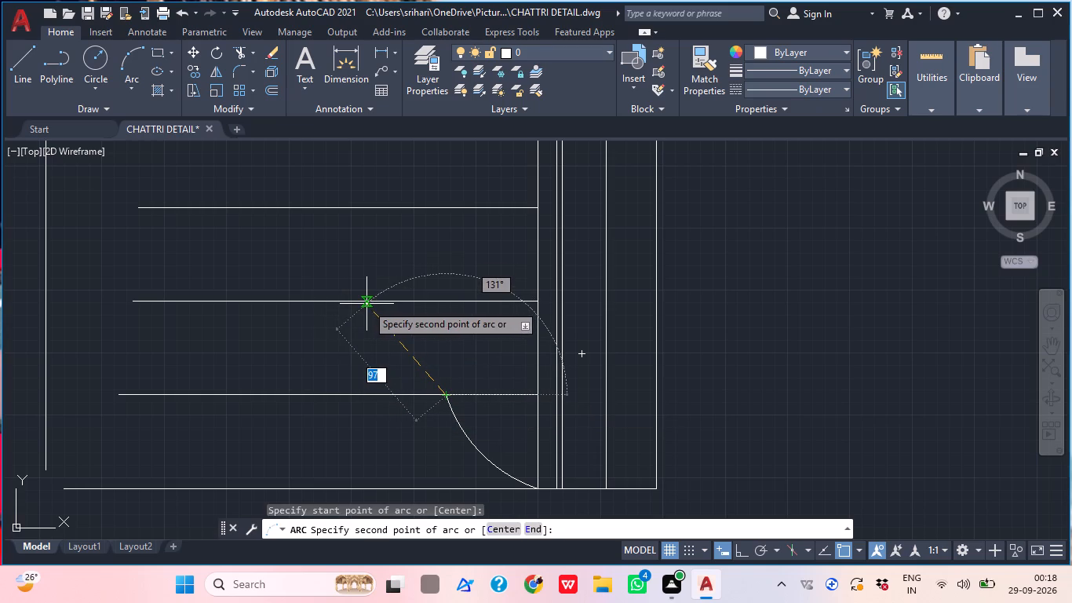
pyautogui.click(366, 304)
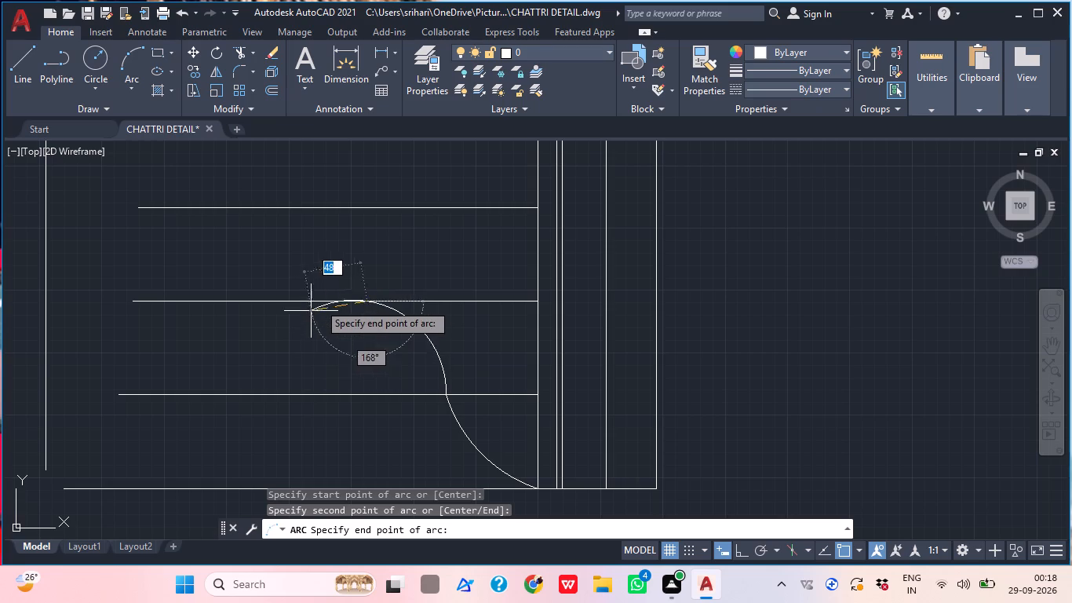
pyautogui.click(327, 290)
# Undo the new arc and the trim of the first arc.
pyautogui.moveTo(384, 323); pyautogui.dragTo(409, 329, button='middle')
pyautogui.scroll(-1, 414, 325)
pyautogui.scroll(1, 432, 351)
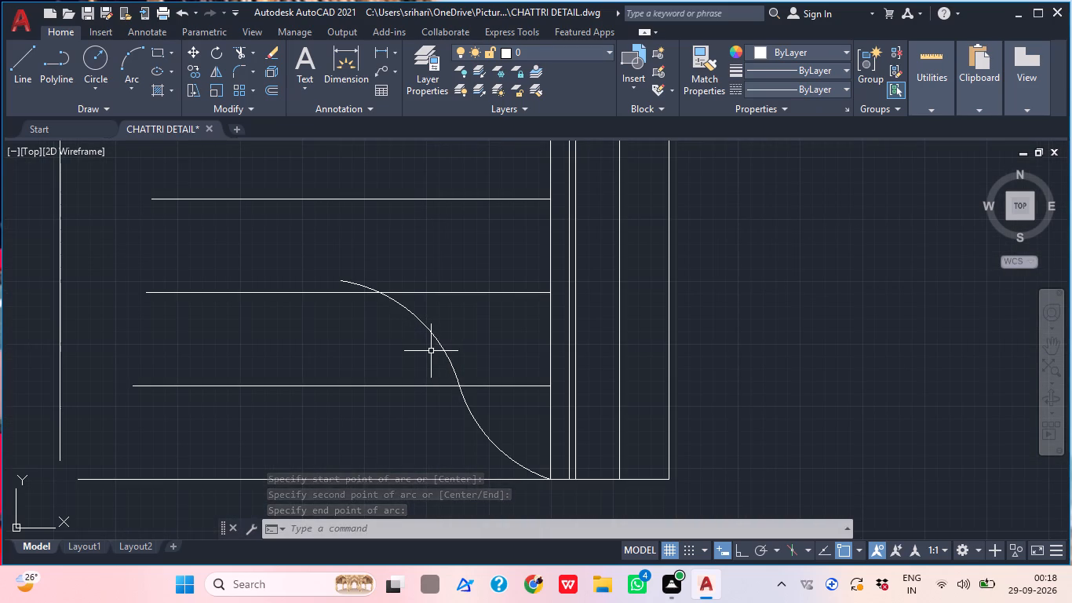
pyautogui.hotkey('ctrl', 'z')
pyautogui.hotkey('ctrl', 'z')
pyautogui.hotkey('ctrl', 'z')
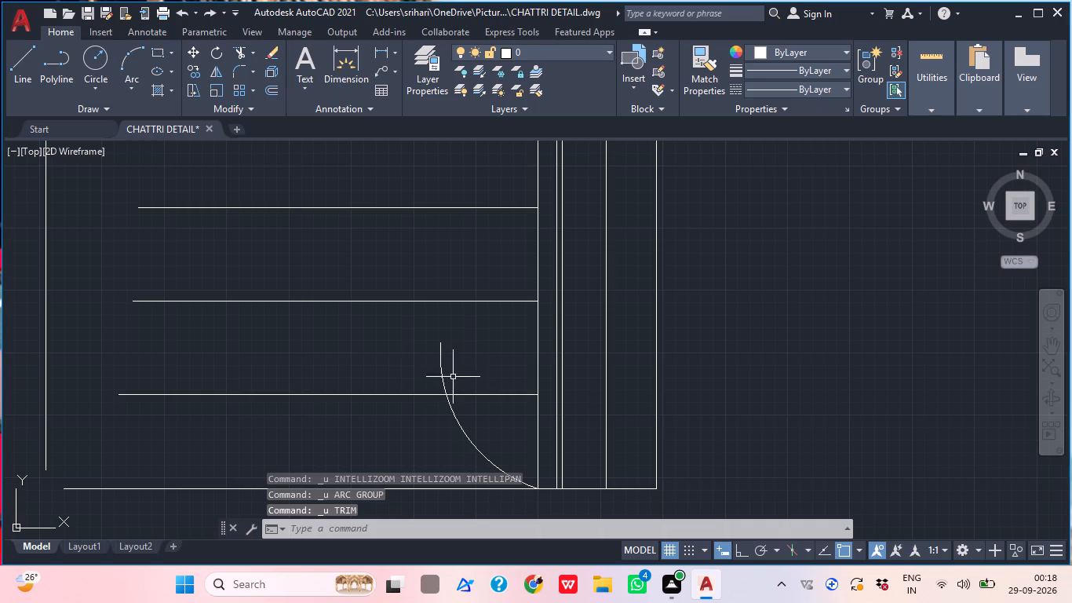
# Delete the first arc, which rises from the wall's inner base corner.
pyautogui.click(444, 371)
pyautogui.click(421, 359)
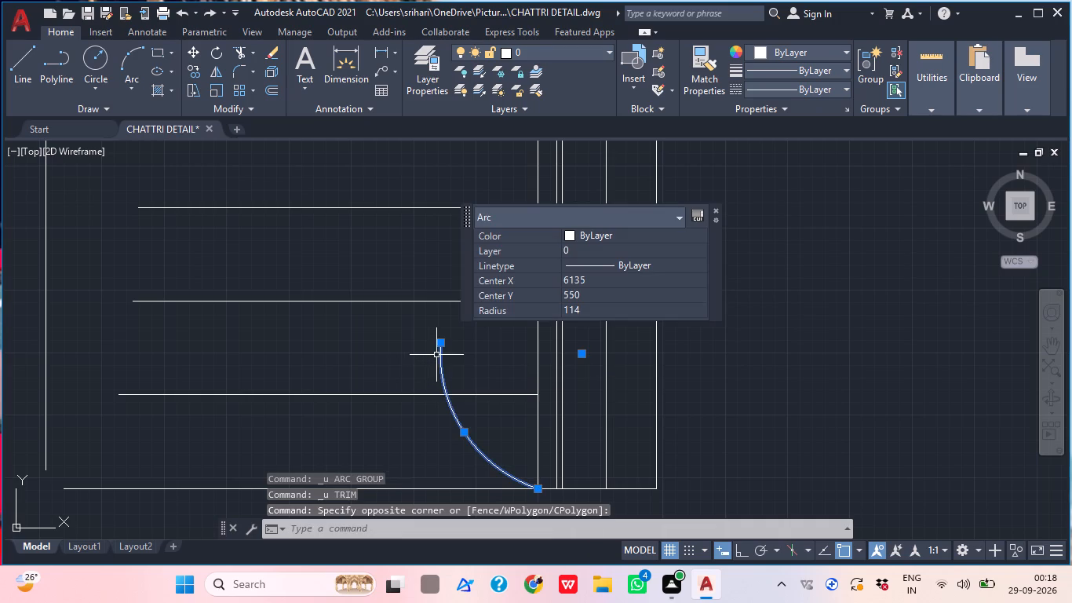
pyautogui.press('Delete')
# Draw an arc from just above the wall's inner base corner through the lowest guide about 98 away, curling back toward the wall below the middle guide.
pyautogui.moveTo(457, 390); pyautogui.dragTo(470, 327, button='middle')
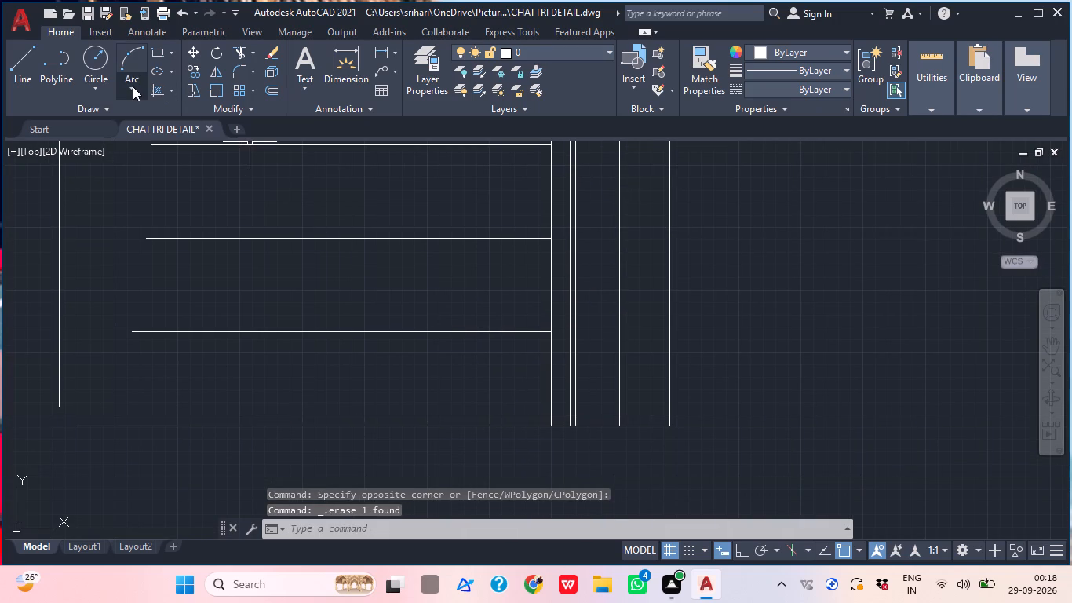
pyautogui.click(138, 66)
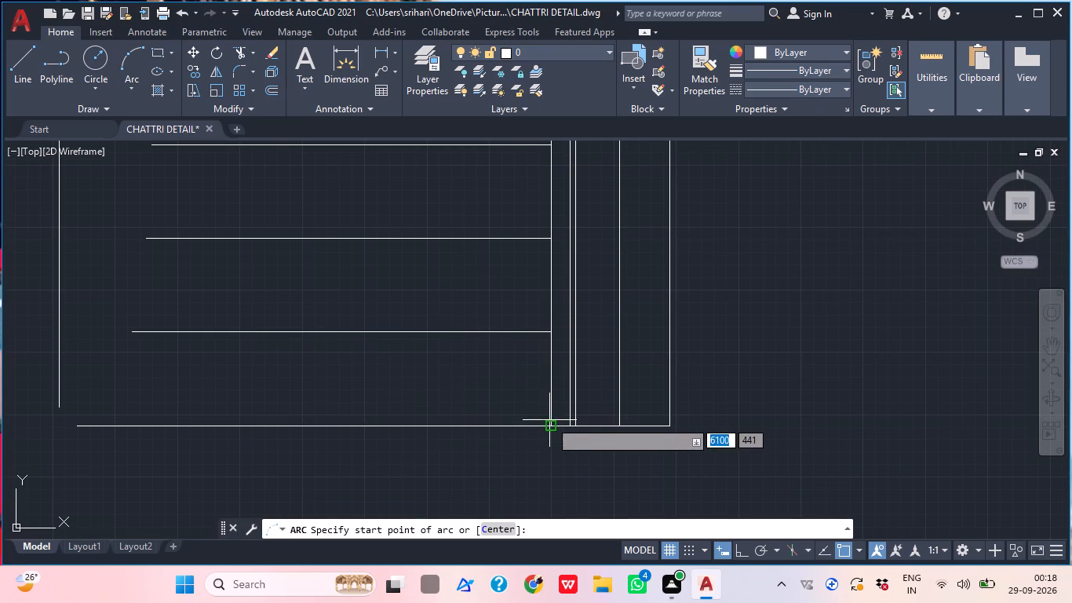
pyautogui.click(549, 417)
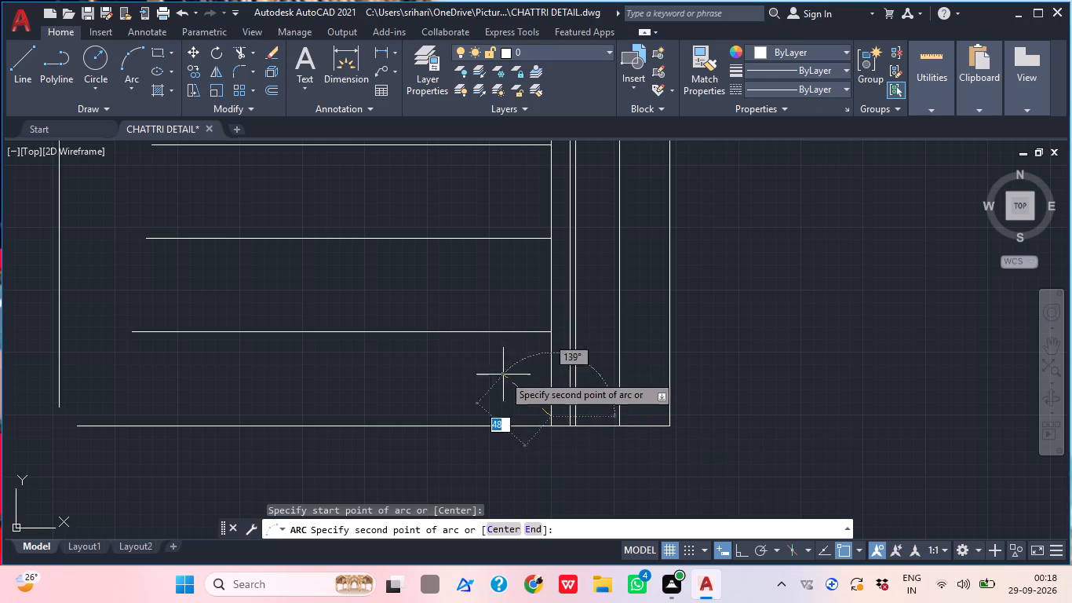
pyautogui.click(461, 334)
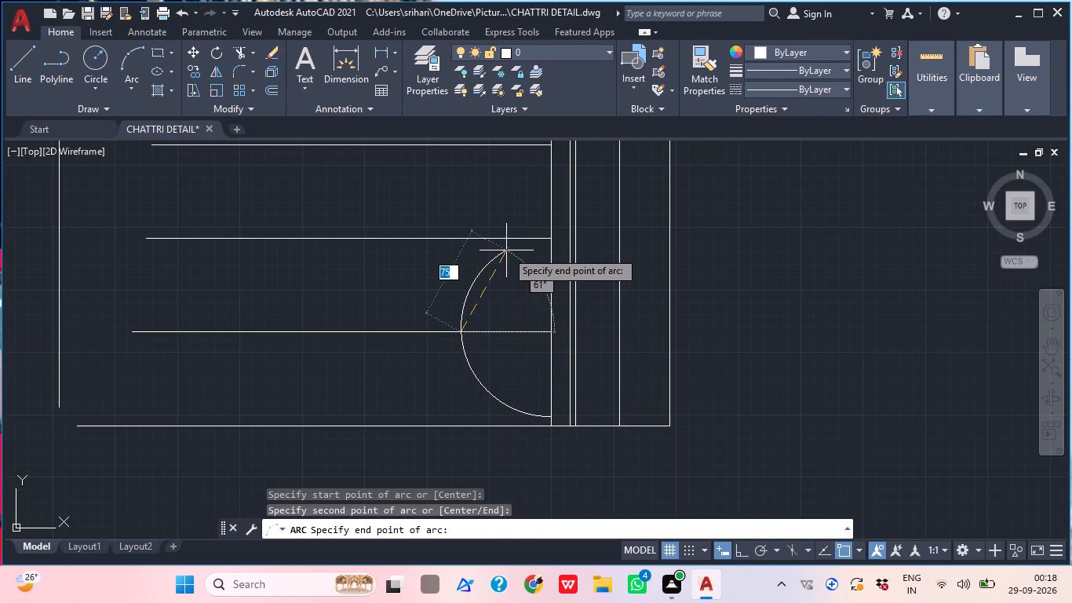
pyautogui.click(509, 266)
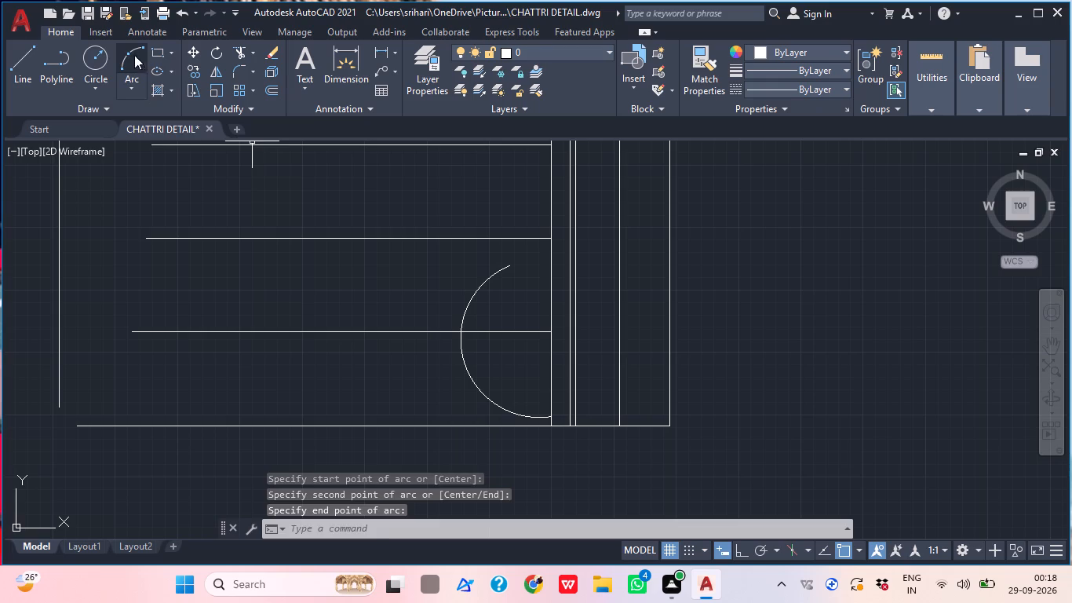
# Draw a second arc from the first arc's crossing with the lowest guide through the middle guide about 99 away, ending just below it.
pyautogui.click(132, 53)
pyautogui.click(458, 331)
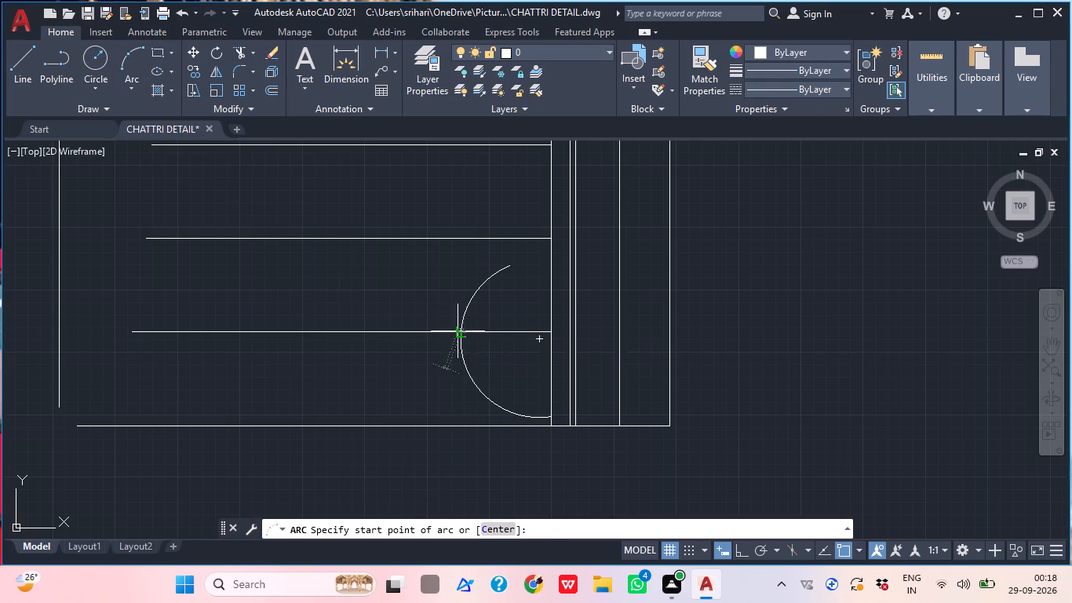
pyautogui.click(375, 243)
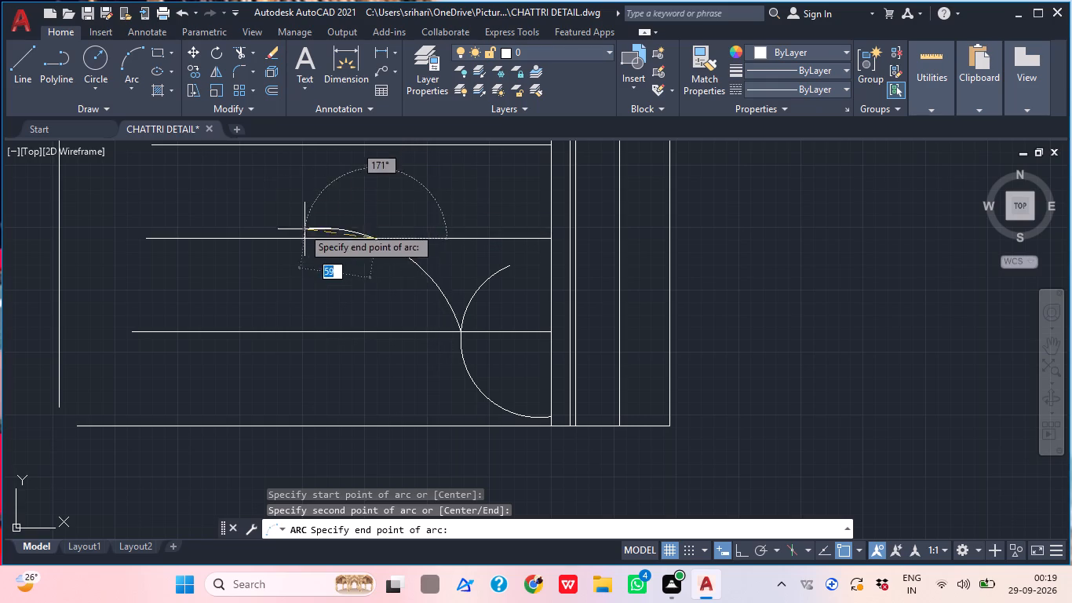
pyautogui.click(338, 254)
# Draw a third arc from the second arc's right-hand crossing with the middle guide through the top guide about 98 away, ending about 25 beyond.
pyautogui.moveTo(399, 242); pyautogui.dragTo(402, 287, button='middle')
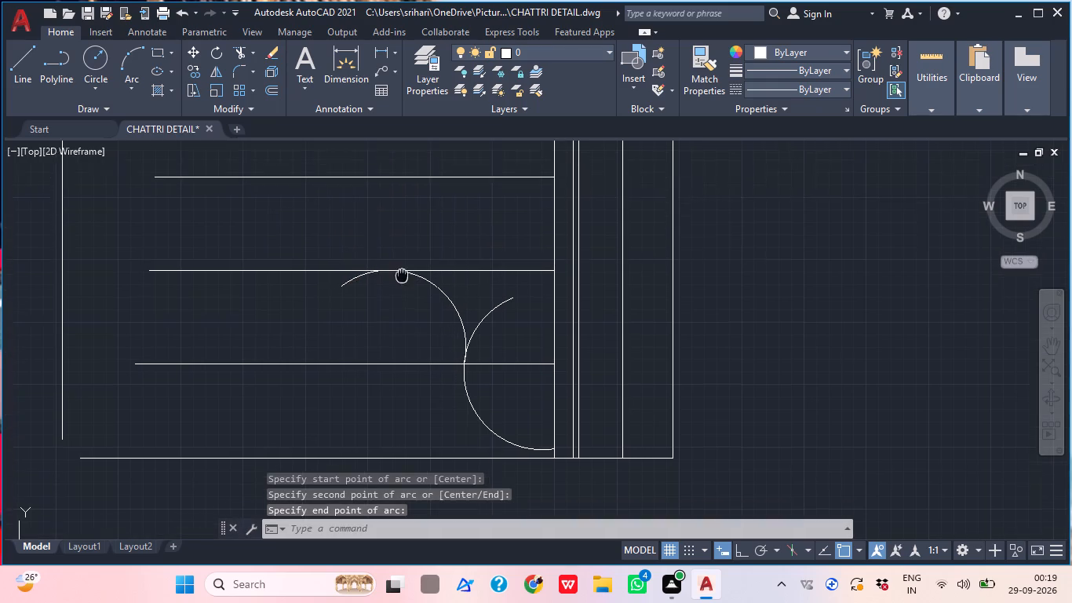
pyautogui.moveTo(402, 287); pyautogui.dragTo(397, 312, button='middle')
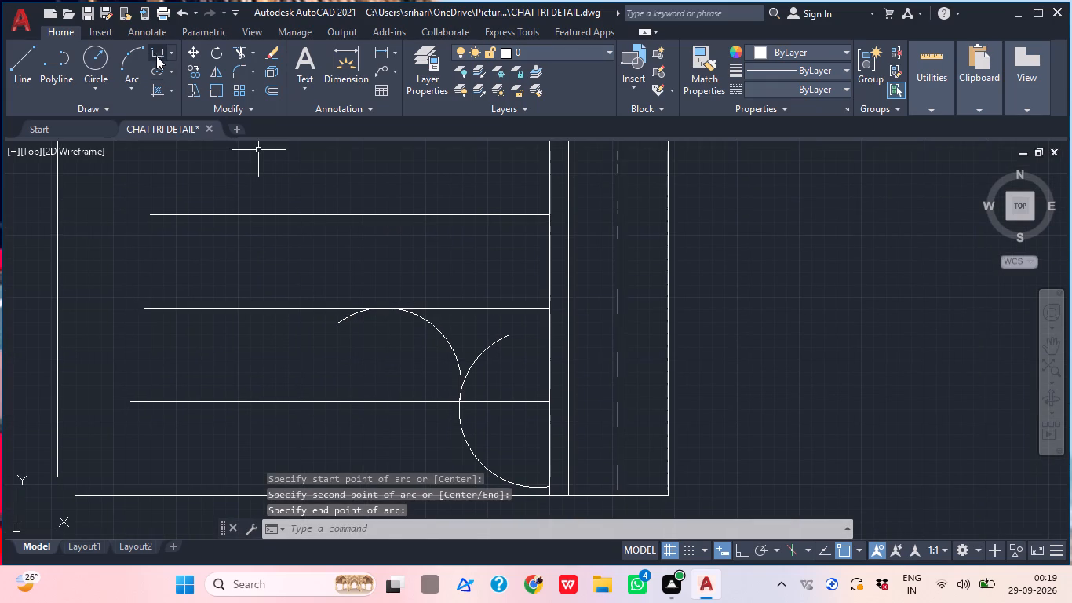
pyautogui.click(141, 49)
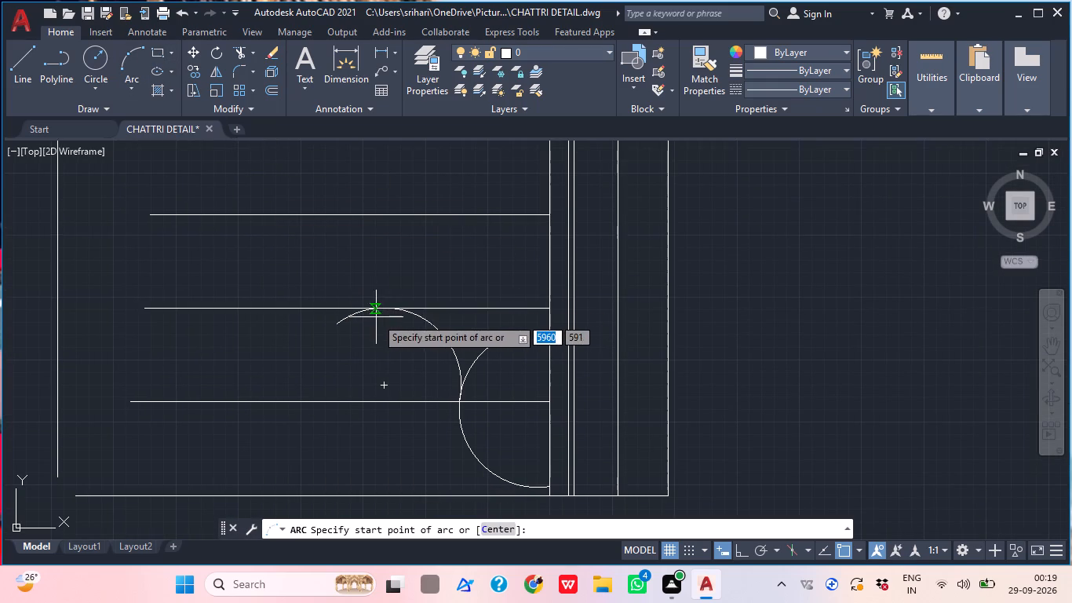
pyautogui.scroll(5, 376, 317)
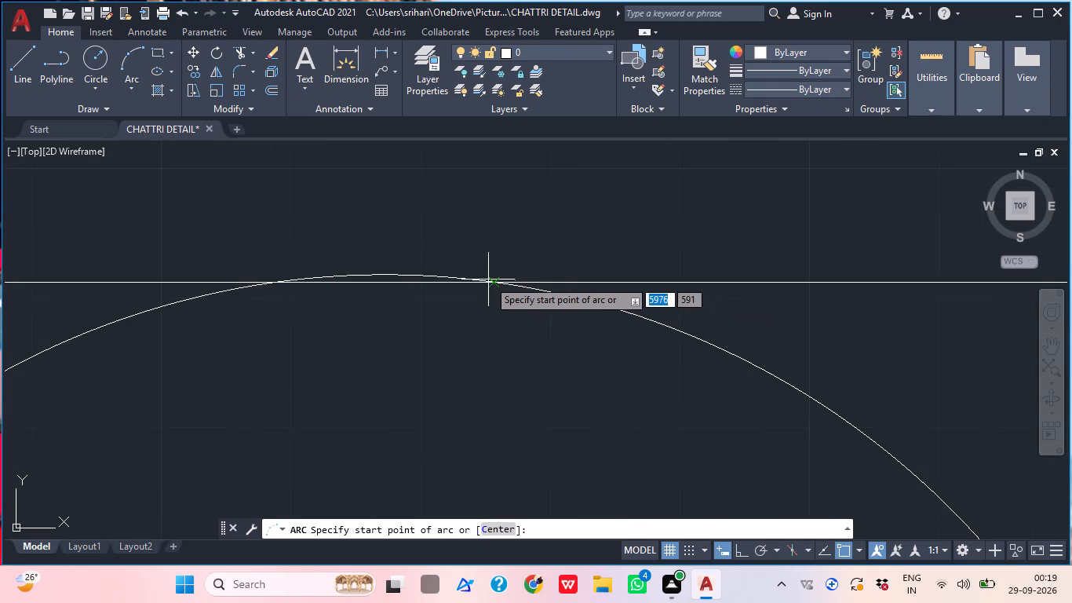
pyautogui.click(488, 281)
pyautogui.scroll(-5, 488, 280)
pyautogui.moveTo(456, 221); pyautogui.dragTo(454, 338, button='middle')
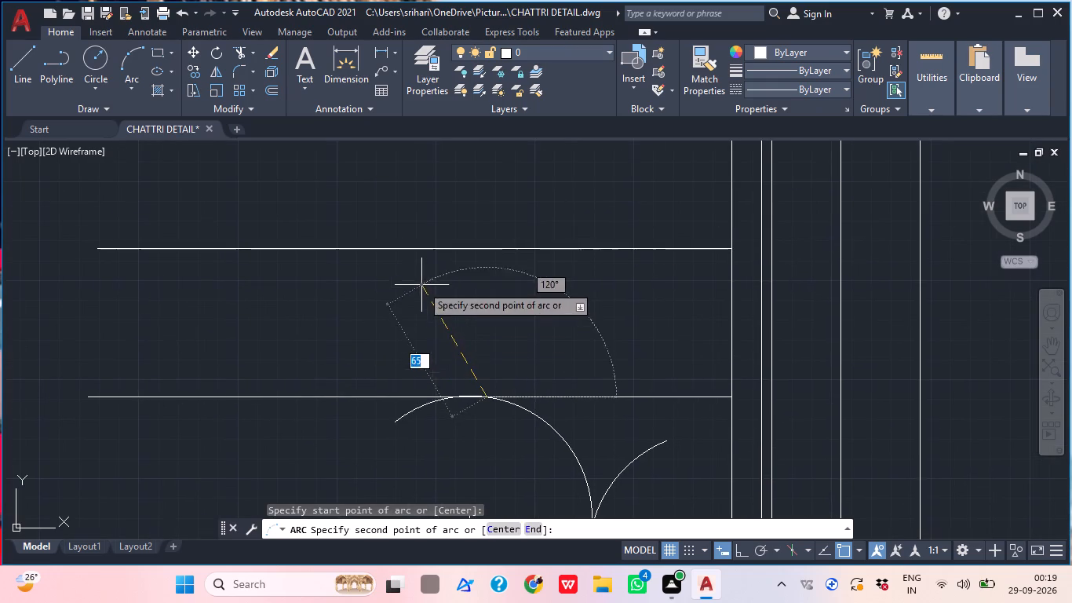
pyautogui.click(355, 250)
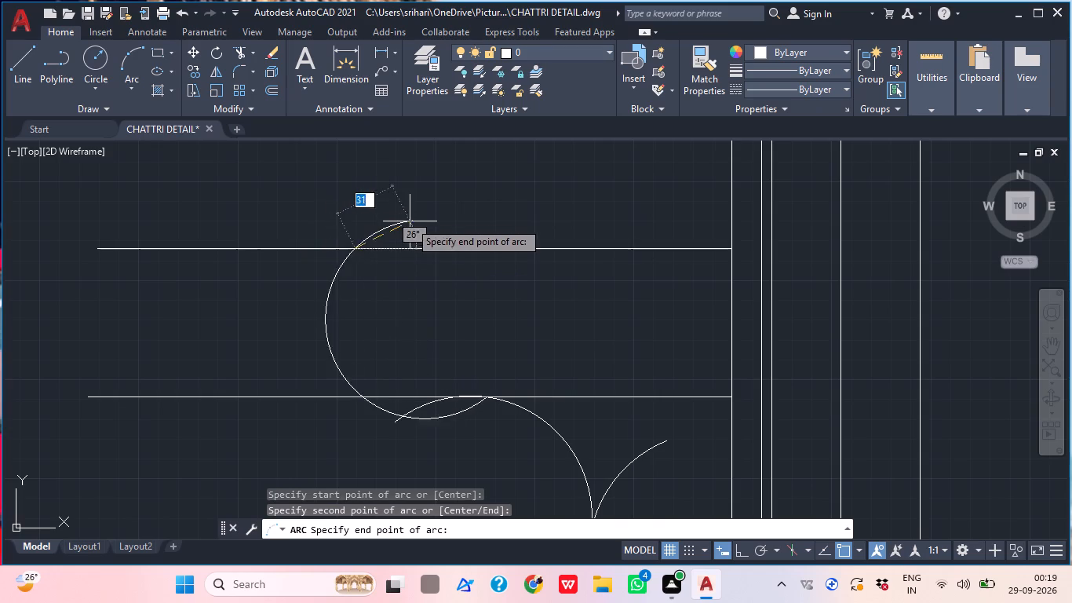
pyautogui.click(374, 202)
pyautogui.scroll(-2, 403, 231)
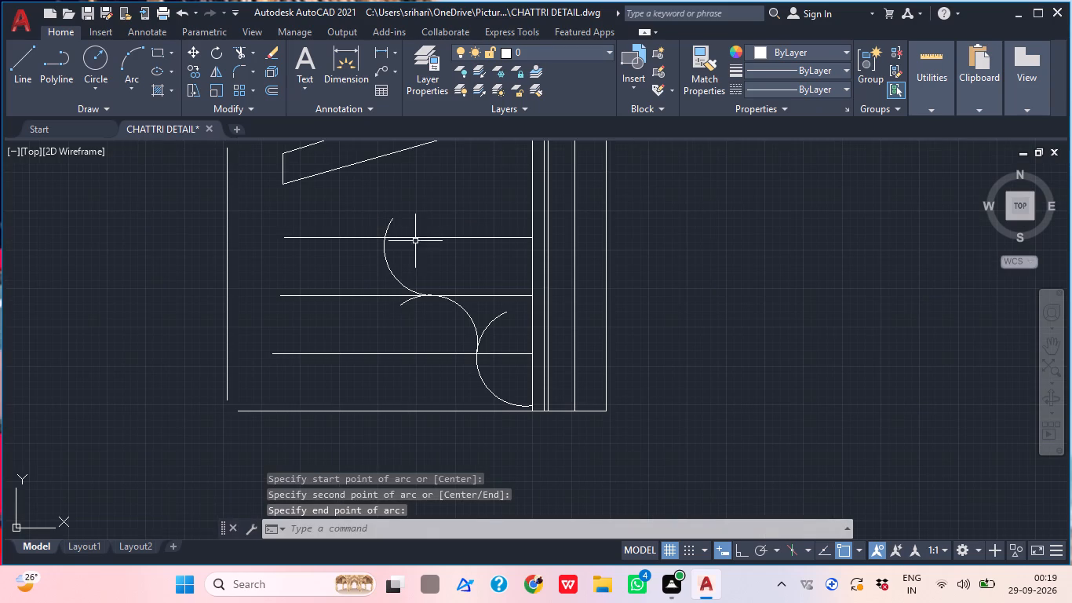
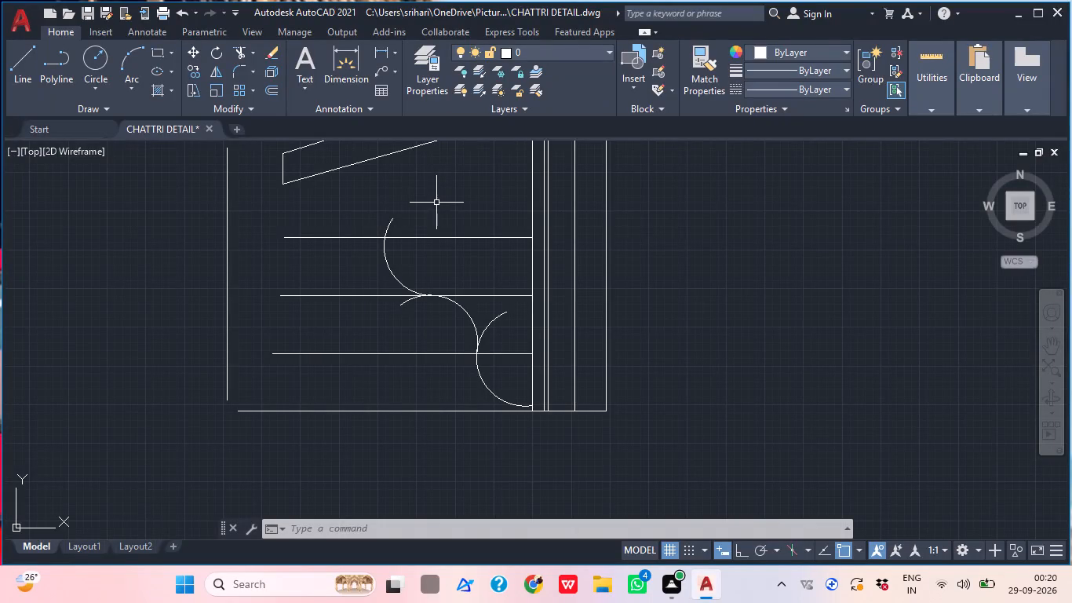
# Delete the third arc, which runs from the middle guide up past the top guide.
pyautogui.click(386, 255)
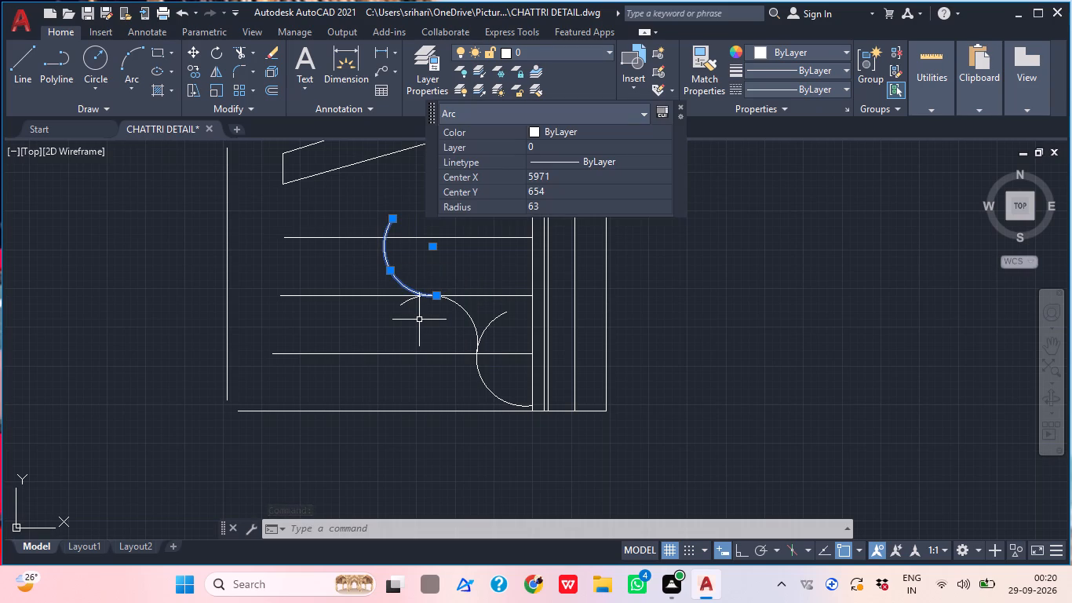
pyautogui.press('Delete')
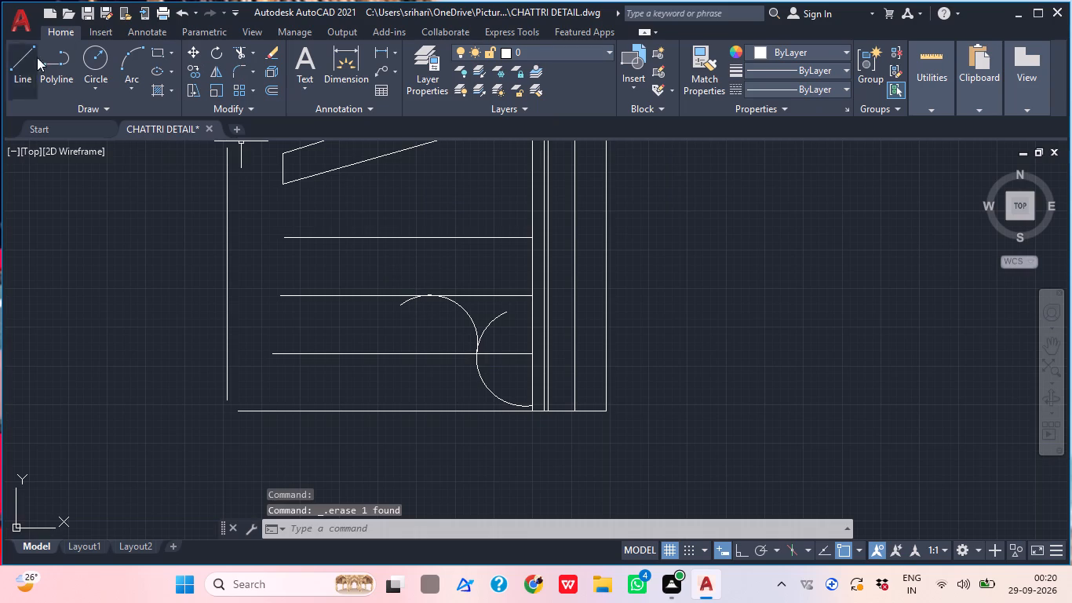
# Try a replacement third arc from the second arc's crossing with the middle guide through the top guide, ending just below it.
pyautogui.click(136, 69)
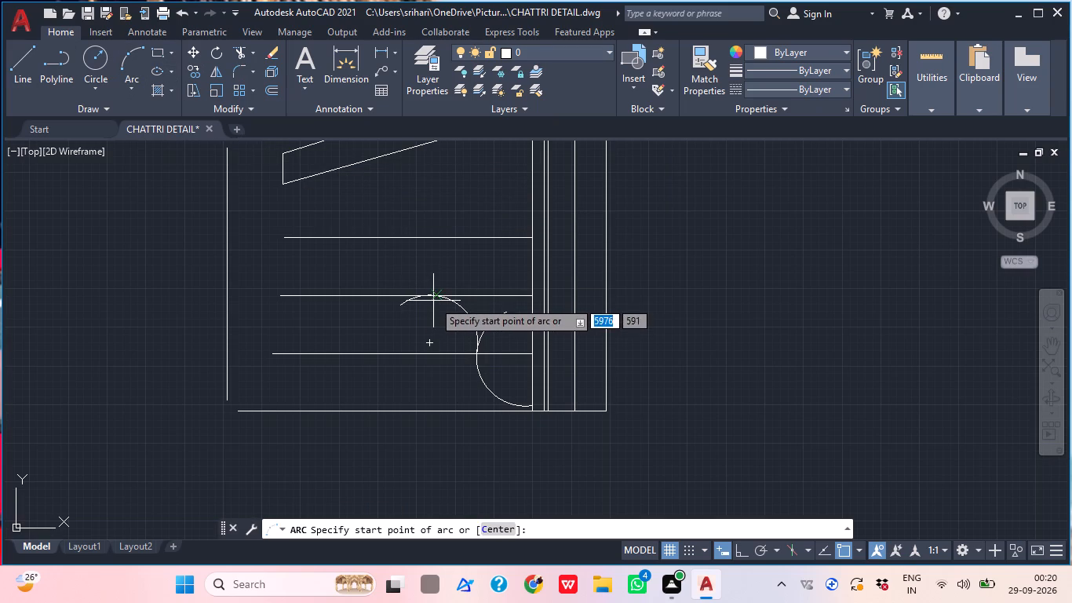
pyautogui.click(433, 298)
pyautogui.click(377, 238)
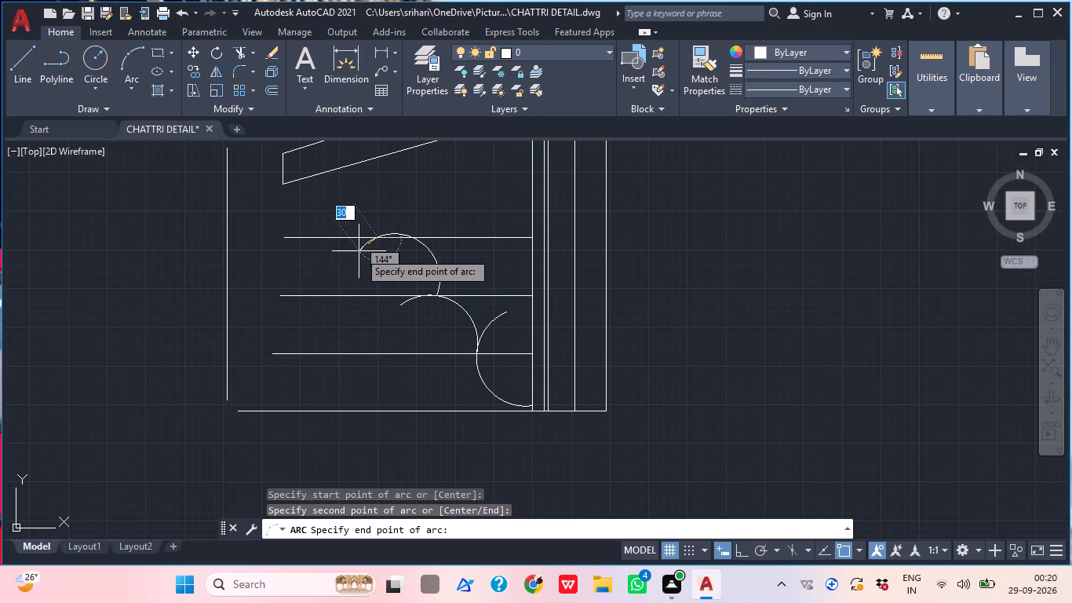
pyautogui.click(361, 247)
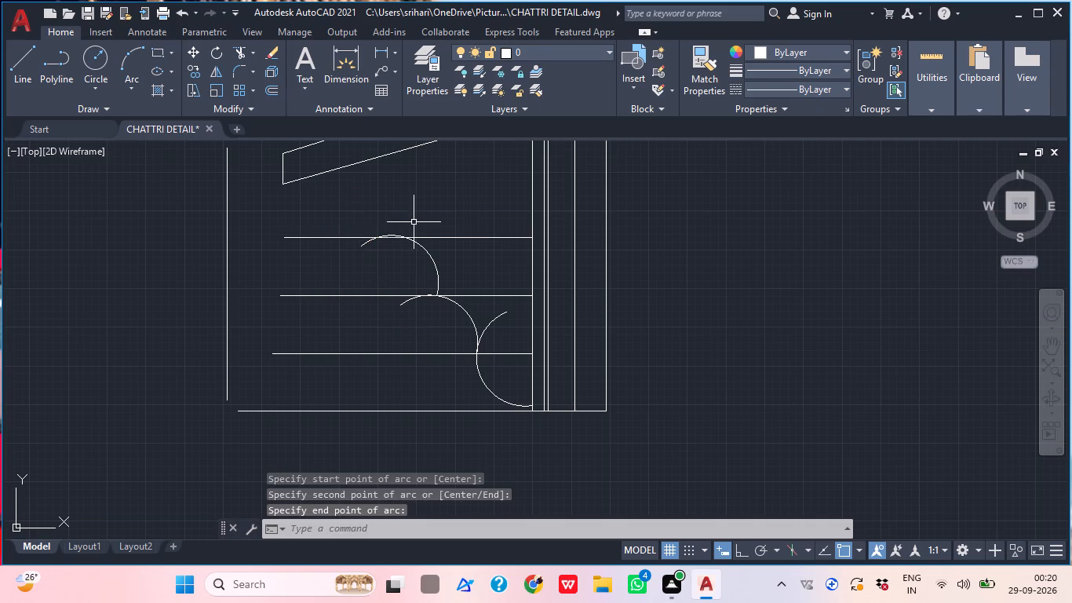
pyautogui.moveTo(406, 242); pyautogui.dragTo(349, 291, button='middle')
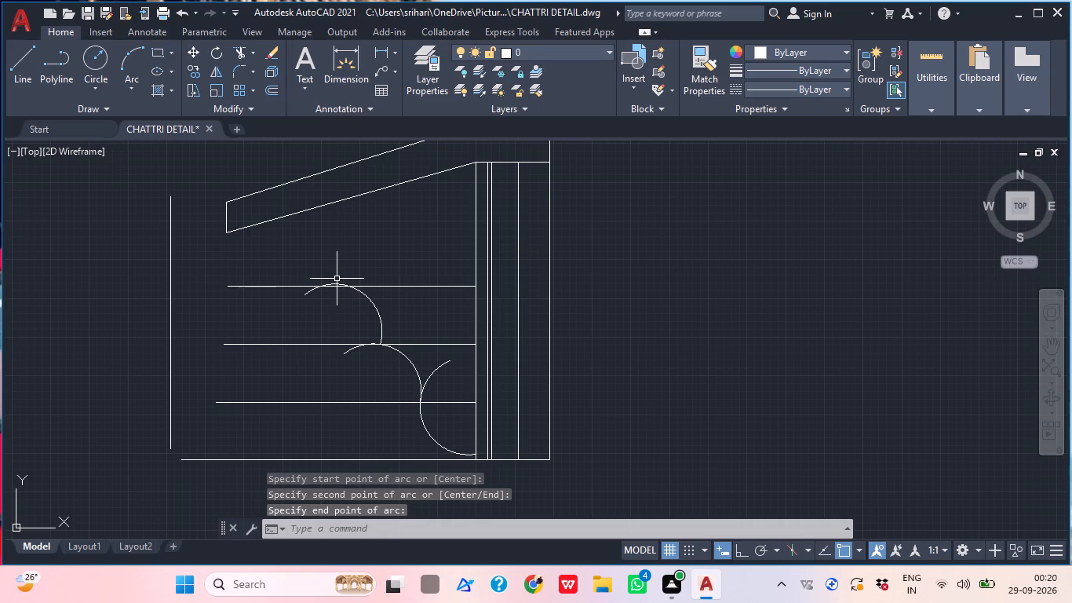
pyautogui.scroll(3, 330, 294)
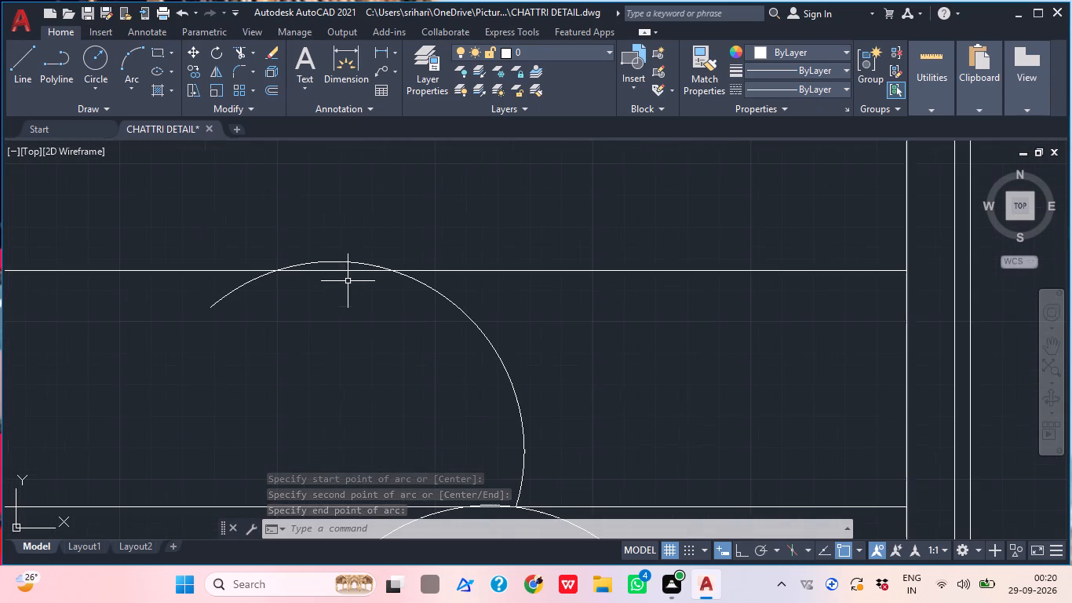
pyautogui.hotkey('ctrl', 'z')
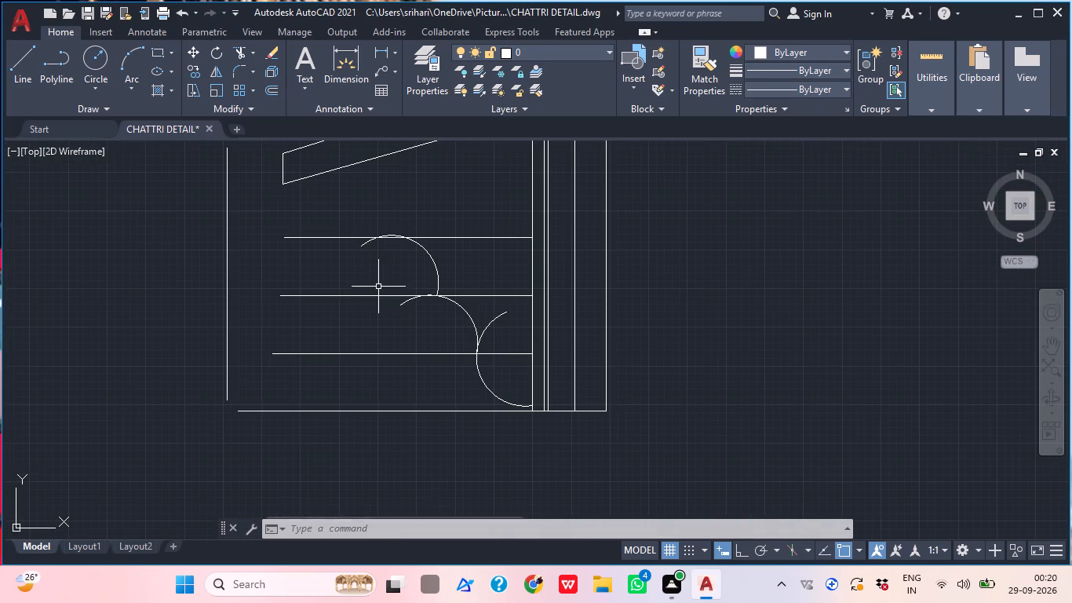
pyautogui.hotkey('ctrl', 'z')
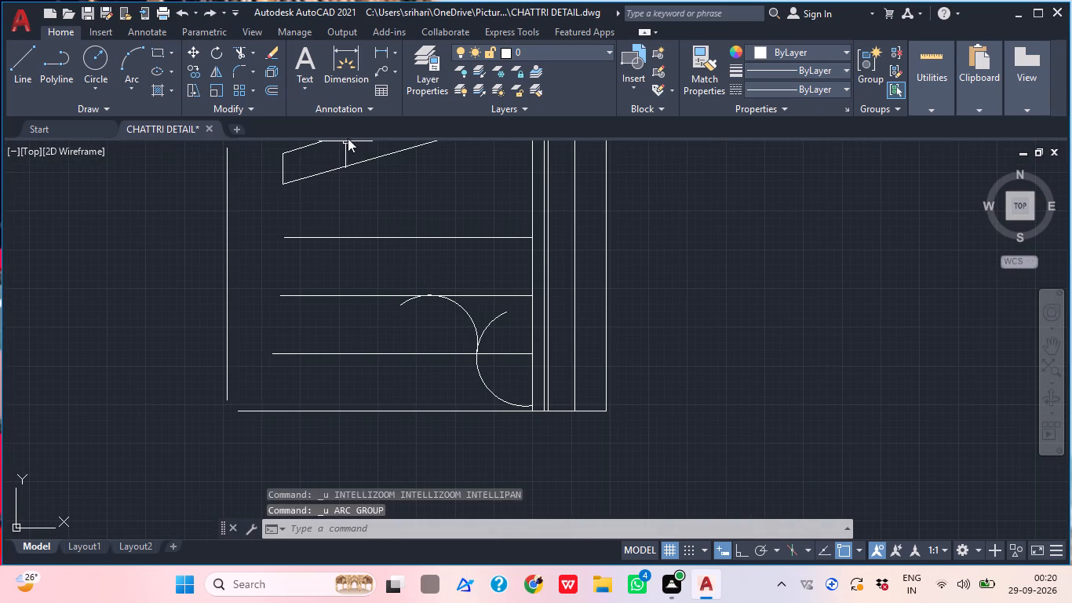
# Draw a flatter third arc from the second arc's right-hand crossing with the middle guide to the top guide, ending just beyond its second point there.
pyautogui.click(138, 49)
pyautogui.scroll(4, 450, 298)
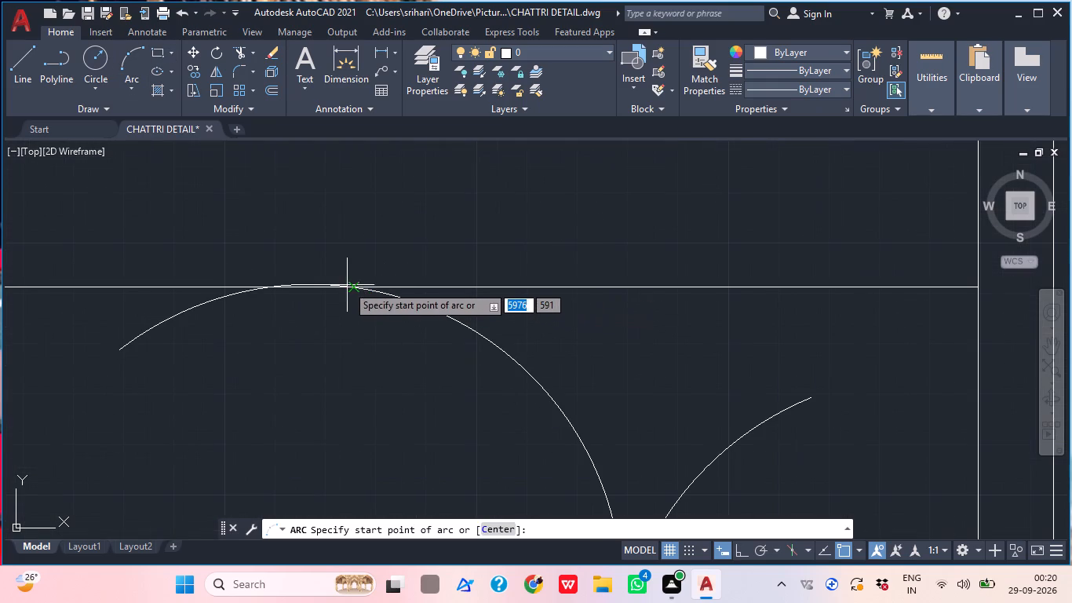
pyautogui.click(354, 284)
pyautogui.scroll(-4, 352, 278)
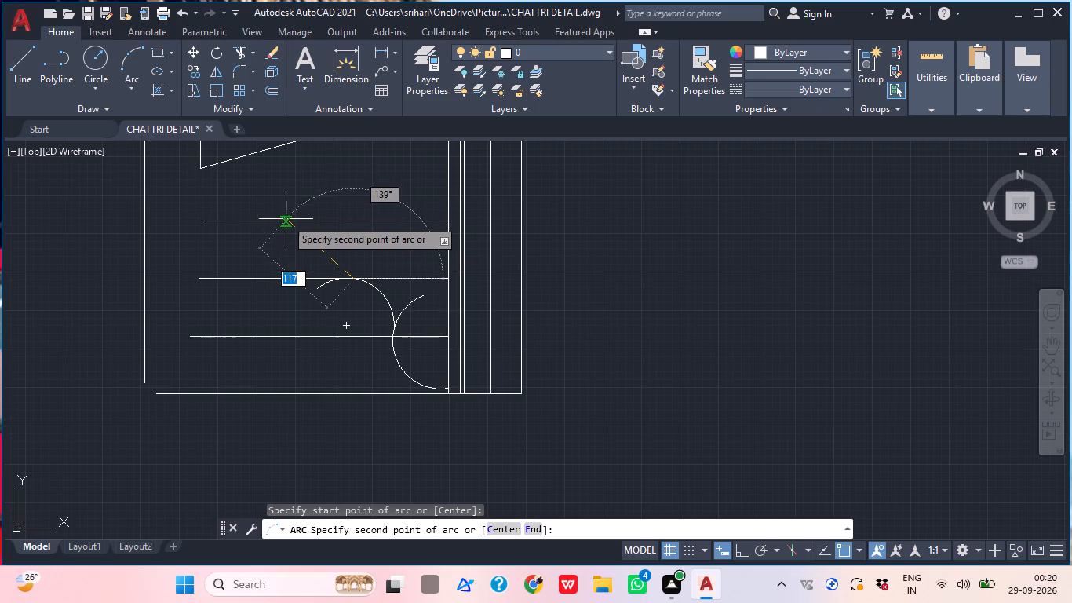
pyautogui.click(292, 221)
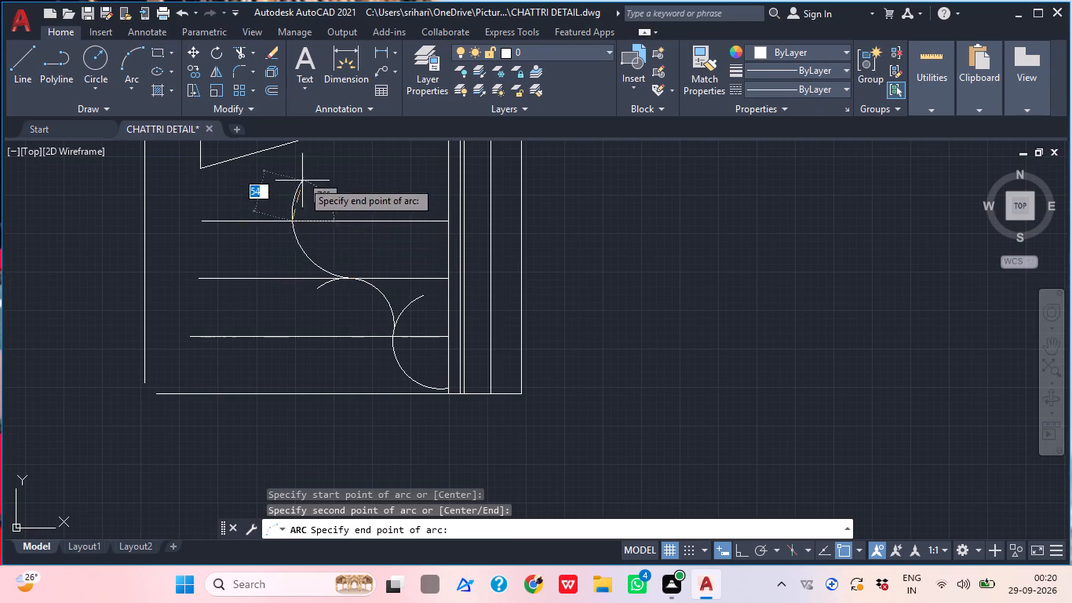
pyautogui.click(276, 226)
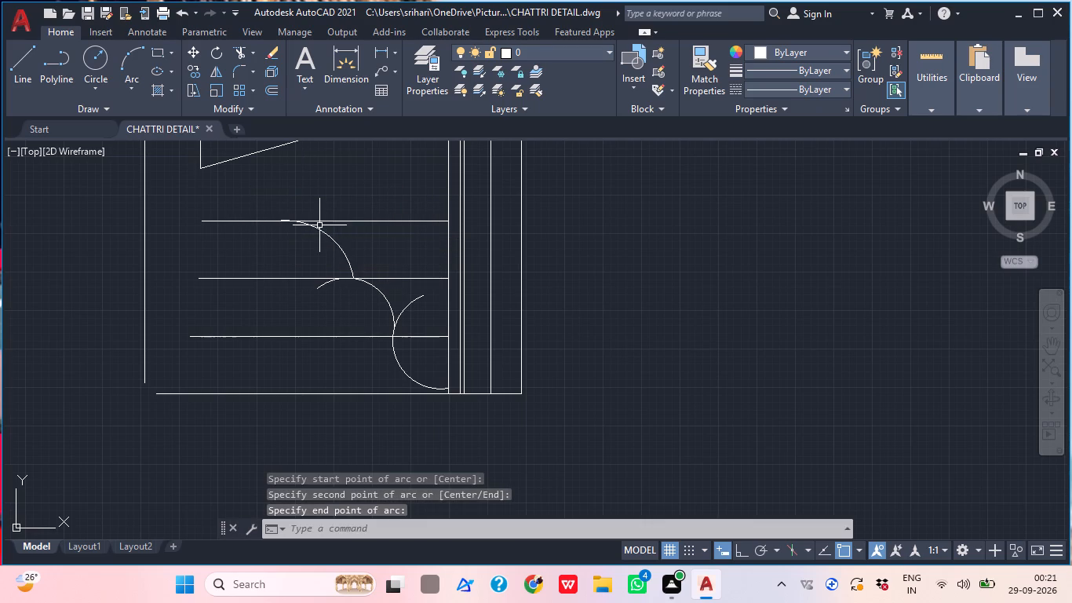
pyautogui.moveTo(321, 258); pyautogui.dragTo(315, 308, button='middle')
pyautogui.scroll(-1, 315, 308)
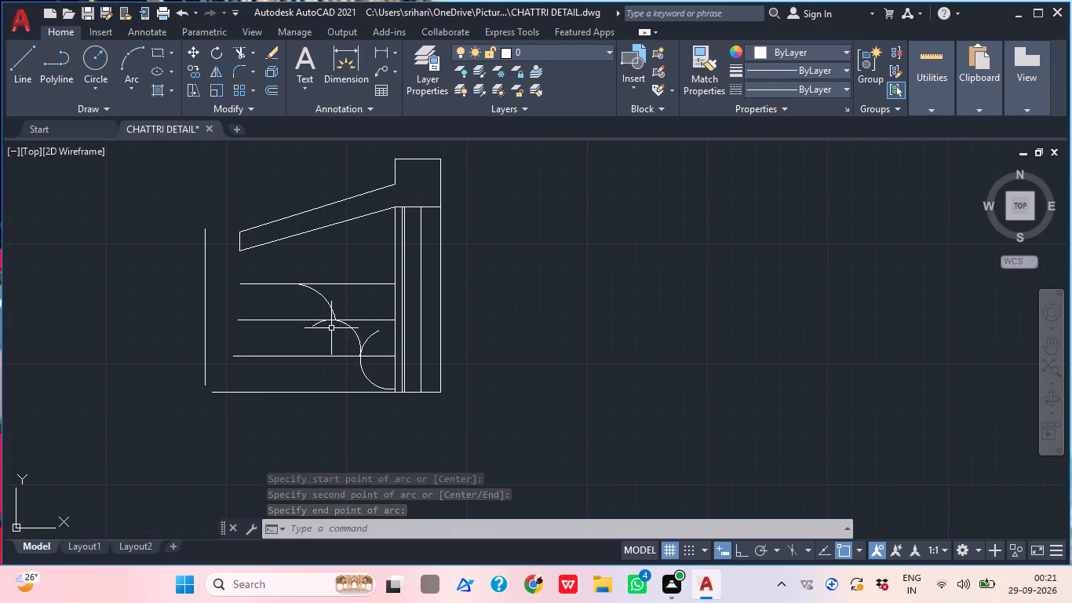
# Trim the middle guide between the arcs and the wall, plus the surplus upper tails of the second and first arcs.
pyautogui.scroll(2, 331, 328)
pyautogui.write('TR')
pyautogui.press('space')
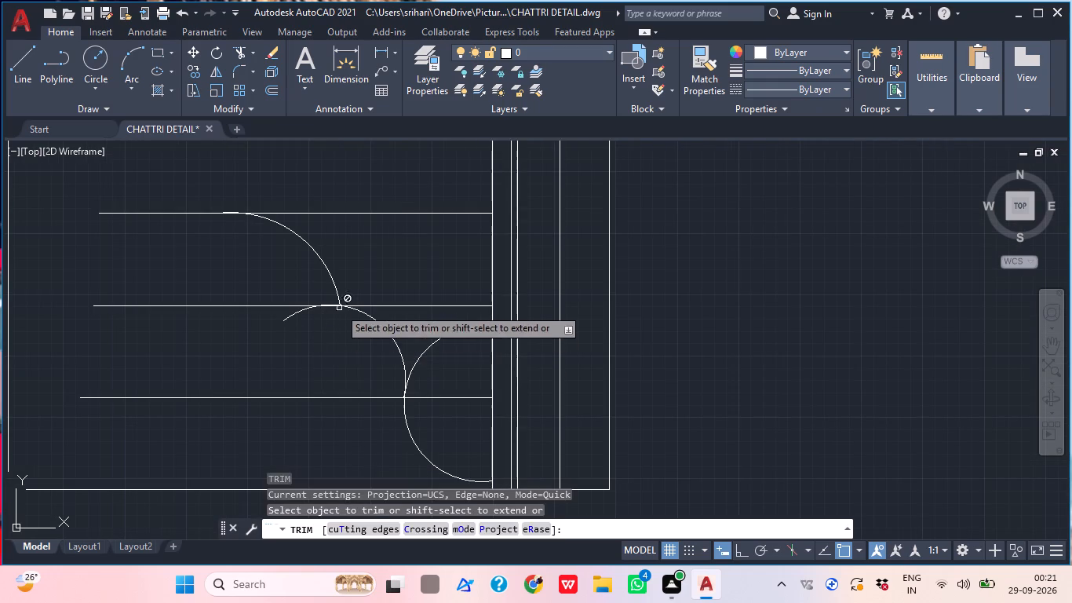
pyautogui.scroll(2, 235, 313)
pyautogui.click(447, 312)
pyautogui.click(366, 309)
pyautogui.scroll(4, 481, 304)
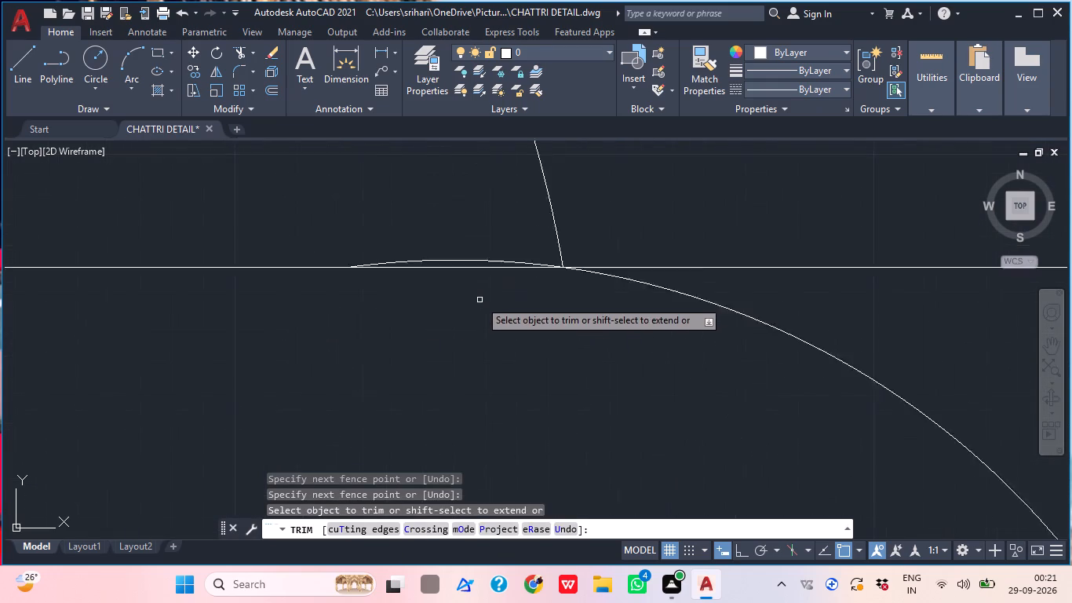
pyautogui.click(476, 246)
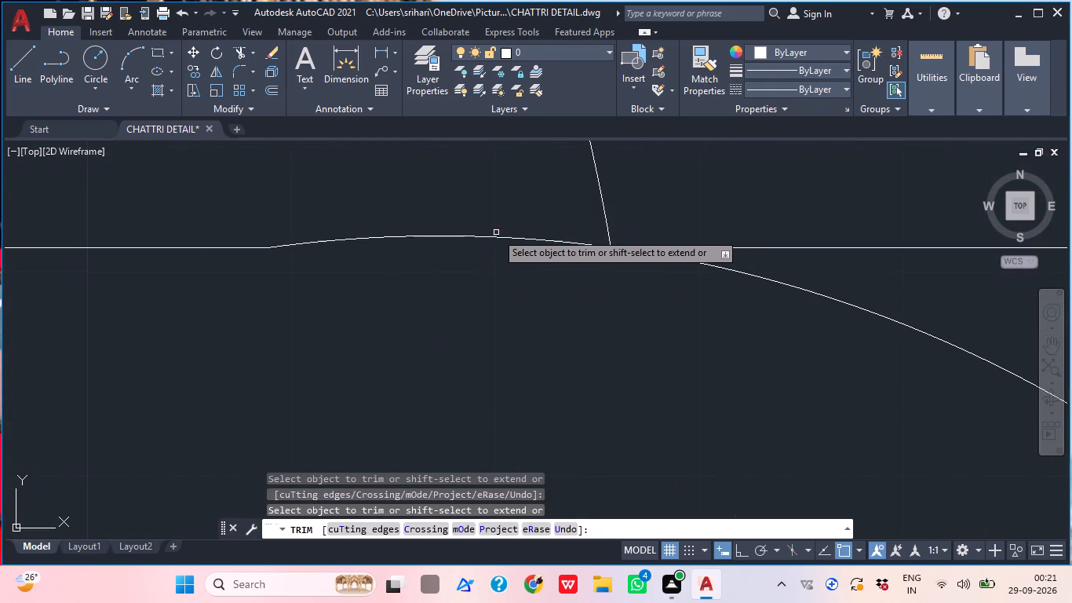
pyautogui.click(496, 232)
pyautogui.click(501, 253)
pyautogui.scroll(-5, 497, 246)
pyautogui.click(645, 247)
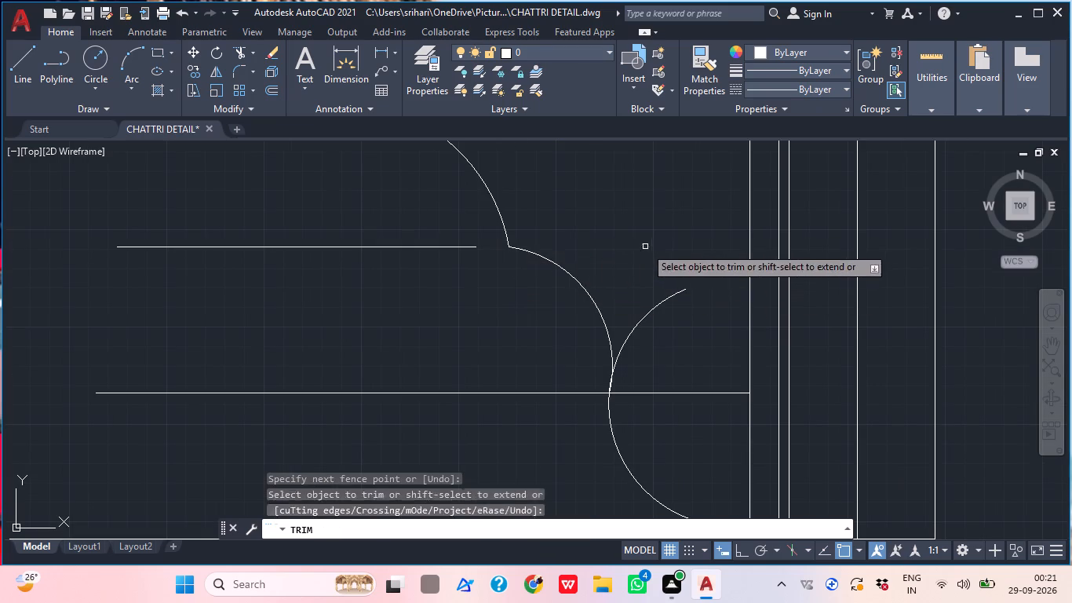
pyautogui.click(651, 309)
# Trim away the lowest guide, the rest of the middle guide, and the top guide between the third arc and the wall.
pyautogui.scroll(-3, 620, 346)
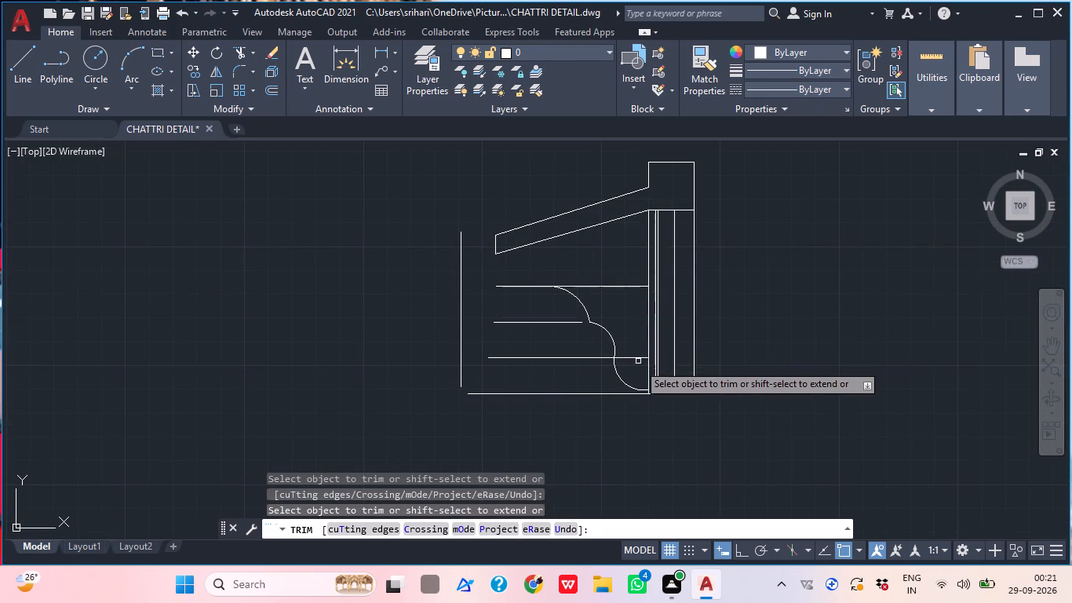
pyautogui.scroll(2, 636, 364)
pyautogui.click(642, 358)
pyautogui.click(633, 344)
pyautogui.click(518, 352)
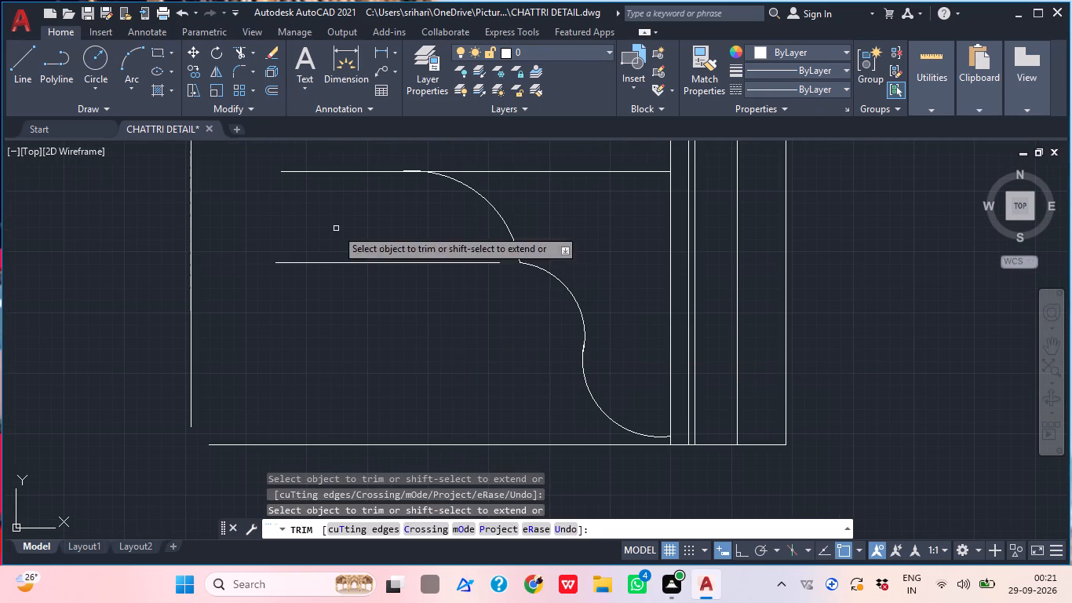
pyautogui.moveTo(336, 228); pyautogui.dragTo(345, 247)
pyautogui.click(359, 282)
pyautogui.click(350, 256)
pyautogui.scroll(-2, 350, 254)
pyautogui.moveTo(420, 253); pyautogui.dragTo(420, 267, button='middle')
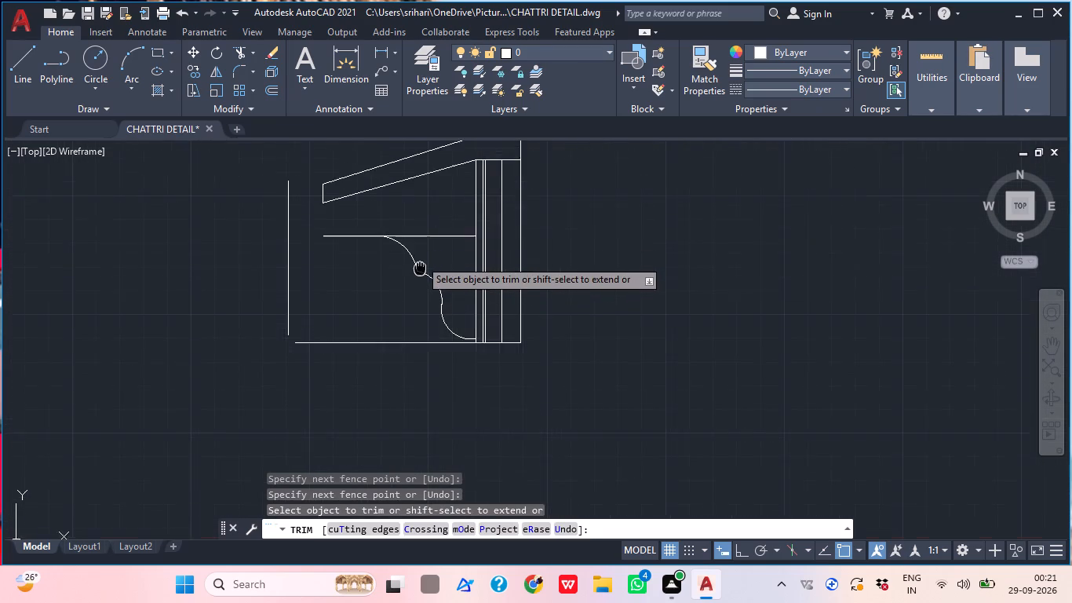
pyautogui.moveTo(420, 267); pyautogui.dragTo(400, 301, button='middle')
pyautogui.moveTo(429, 261); pyautogui.dragTo(425, 270)
pyautogui.click(423, 276)
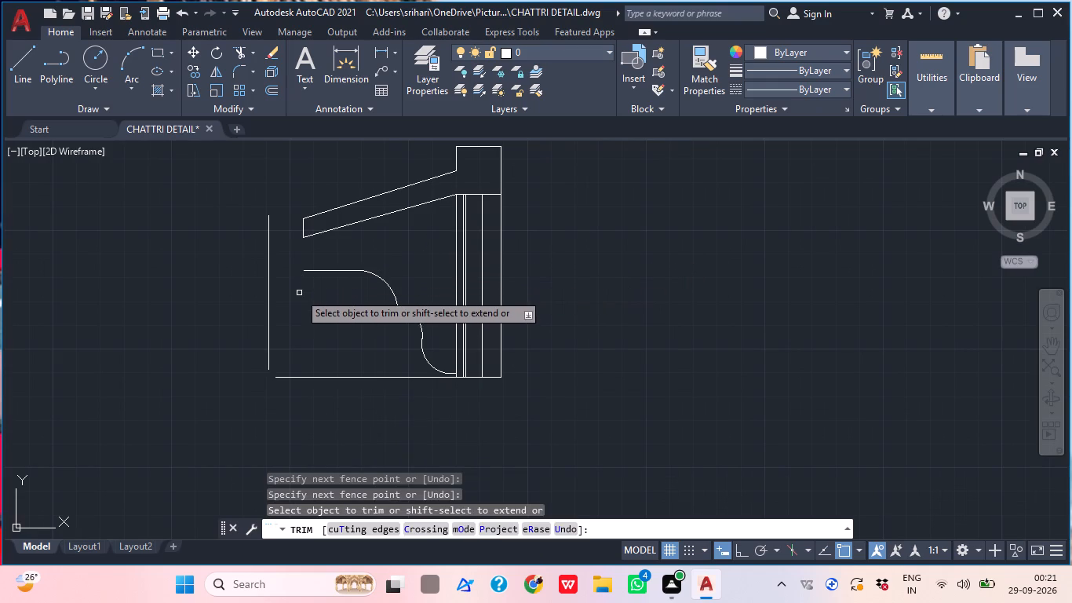
# Trim the small overlap where the third arc meets the top guide.
pyautogui.scroll(2, 308, 303)
pyautogui.scroll(5, 415, 217)
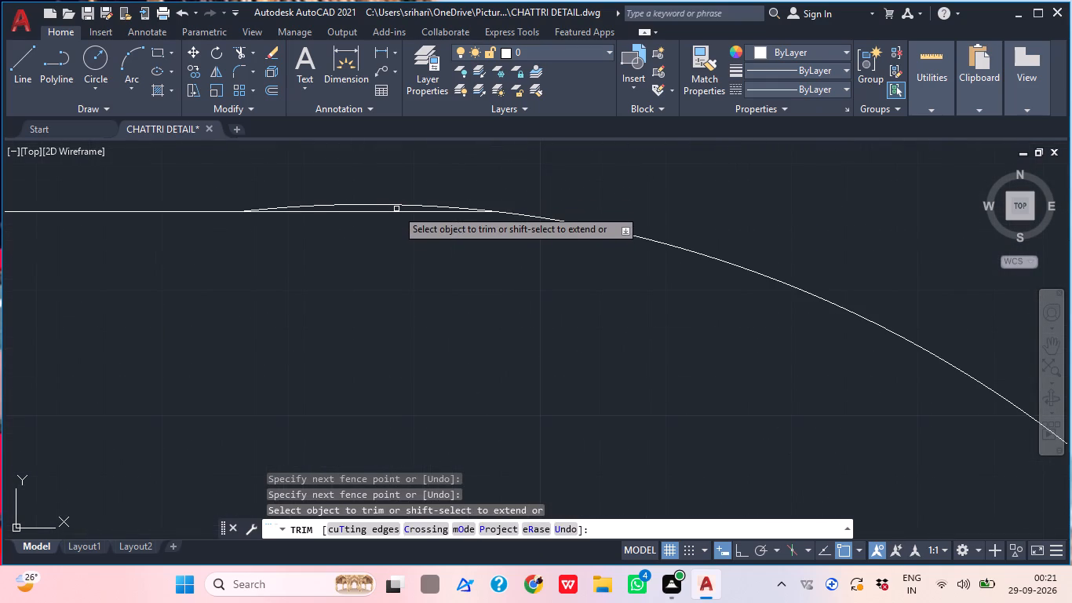
pyautogui.click(396, 206)
pyautogui.scroll(-5, 434, 206)
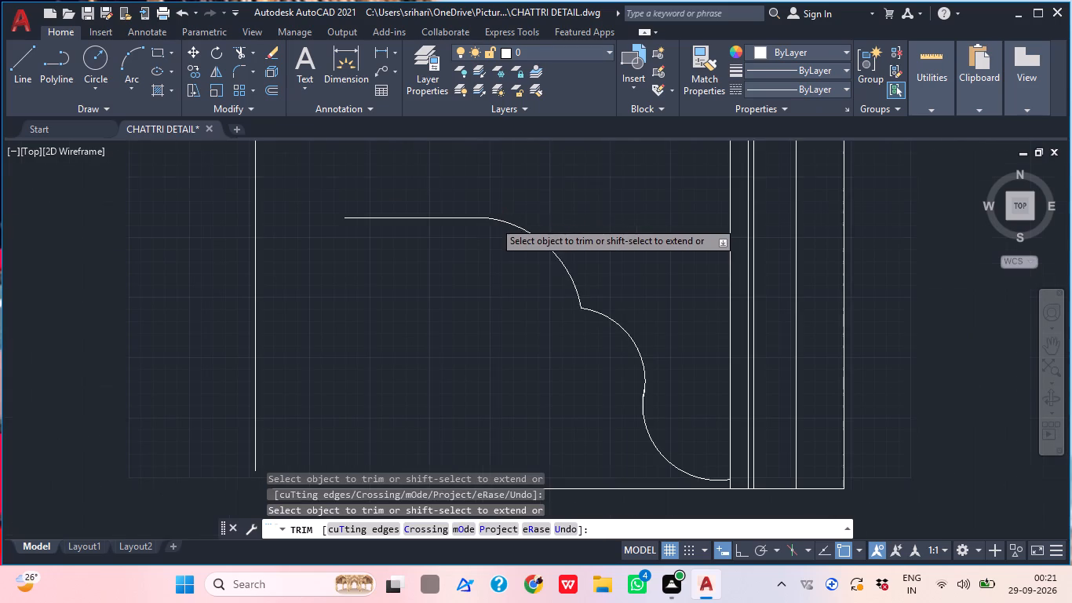
pyautogui.scroll(-2, 477, 285)
pyautogui.moveTo(476, 298); pyautogui.dragTo(463, 334, button='middle')
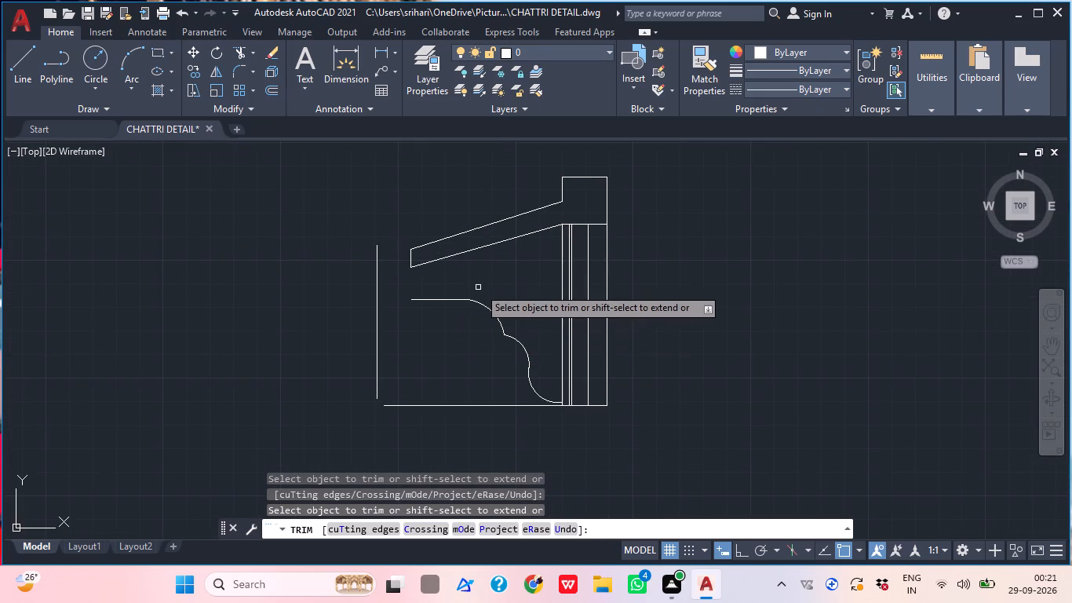
pyautogui.press('Escape')
# Draw a vertical line about 88 long with Ortho on, from the remaining top guide up past the sloping slab's underside.
pyautogui.press('l')
pyautogui.press('space')
pyautogui.scroll(2, 440, 293)
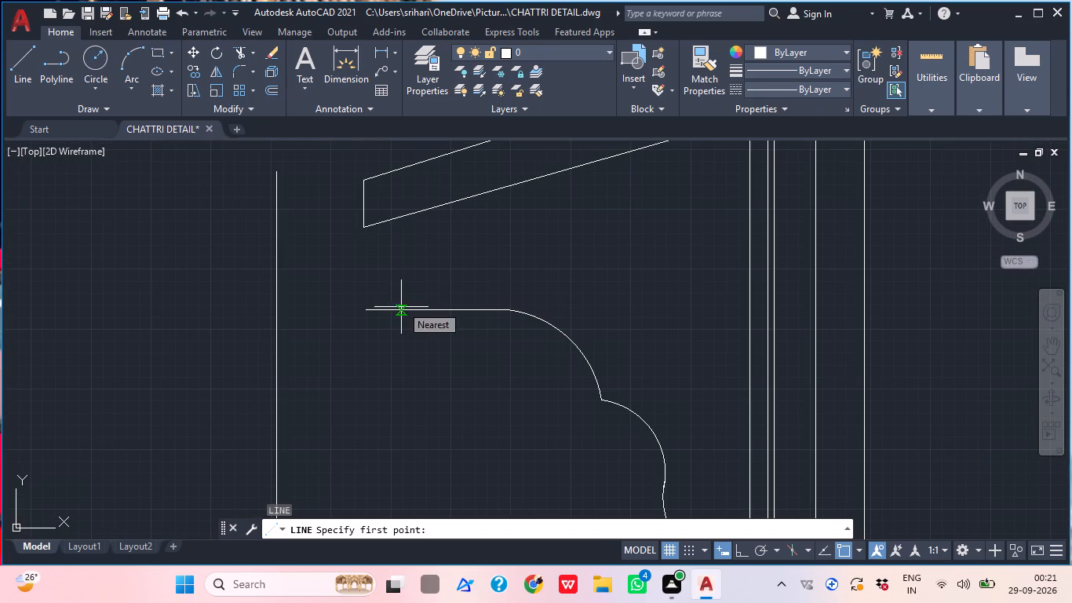
pyautogui.click(433, 306)
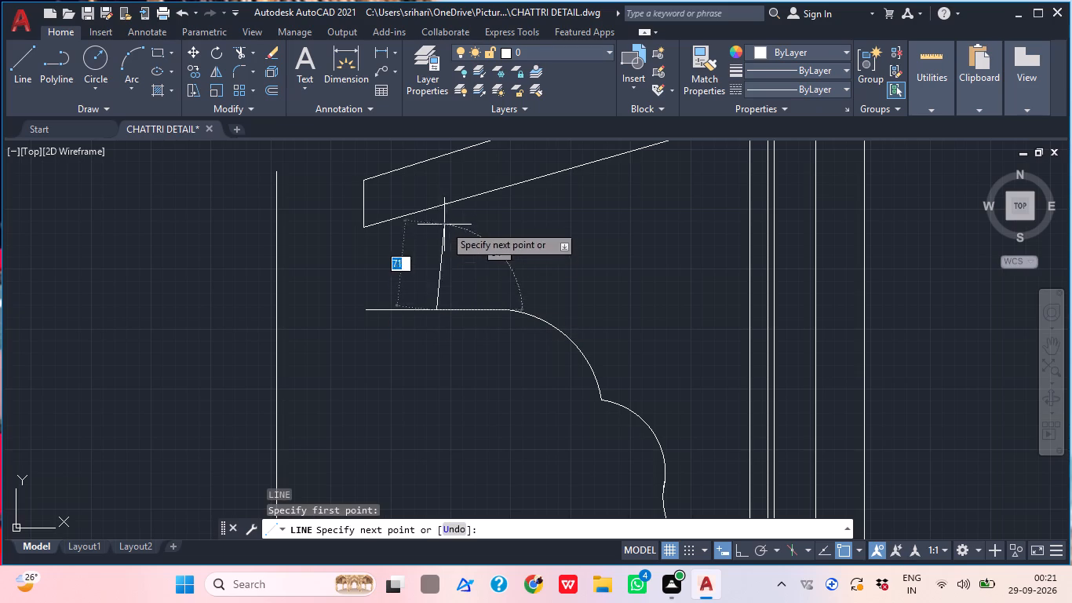
pyautogui.click(742, 546)
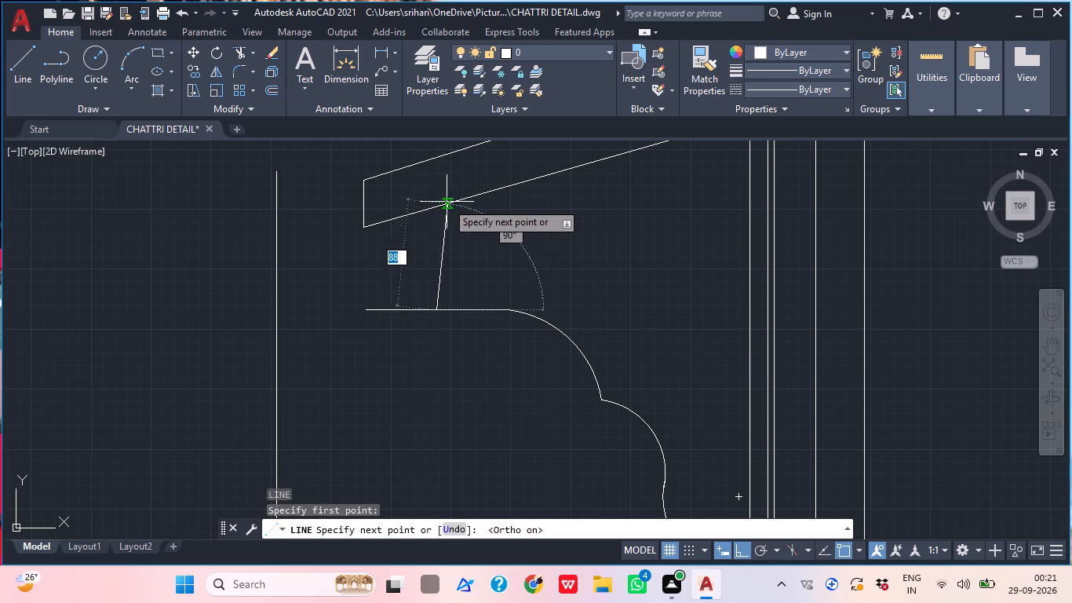
pyautogui.scroll(4, 439, 206)
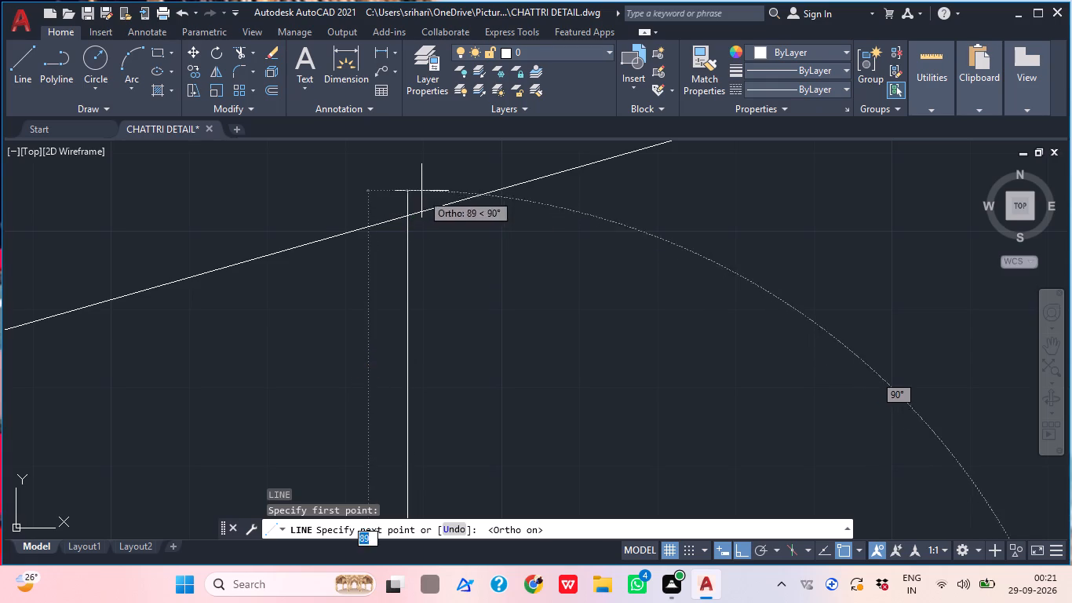
pyautogui.click(421, 195)
pyautogui.press('Escape')
# Trim the vertical line above the slab's underside and the top guide's stub on the outer side of that line.
pyautogui.write('TR')
pyautogui.press('space')
pyautogui.scroll(2, 428, 181)
pyautogui.click(410, 226)
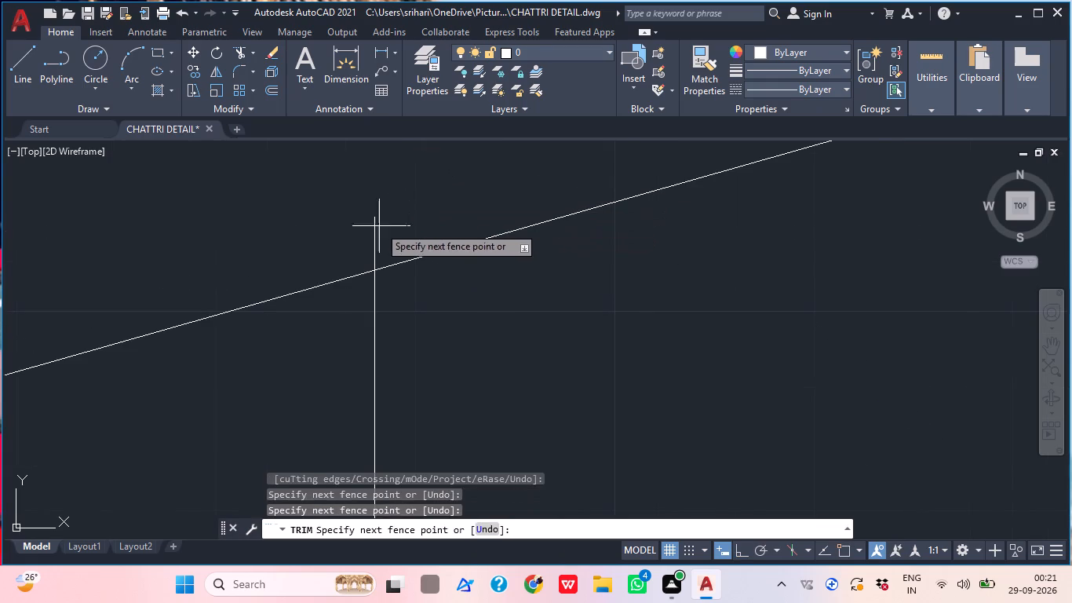
pyautogui.click(345, 233)
pyautogui.scroll(-4, 383, 174)
pyautogui.moveTo(297, 387); pyautogui.dragTo(292, 394)
pyautogui.moveTo(187, 536); pyautogui.dragTo(193, 524)
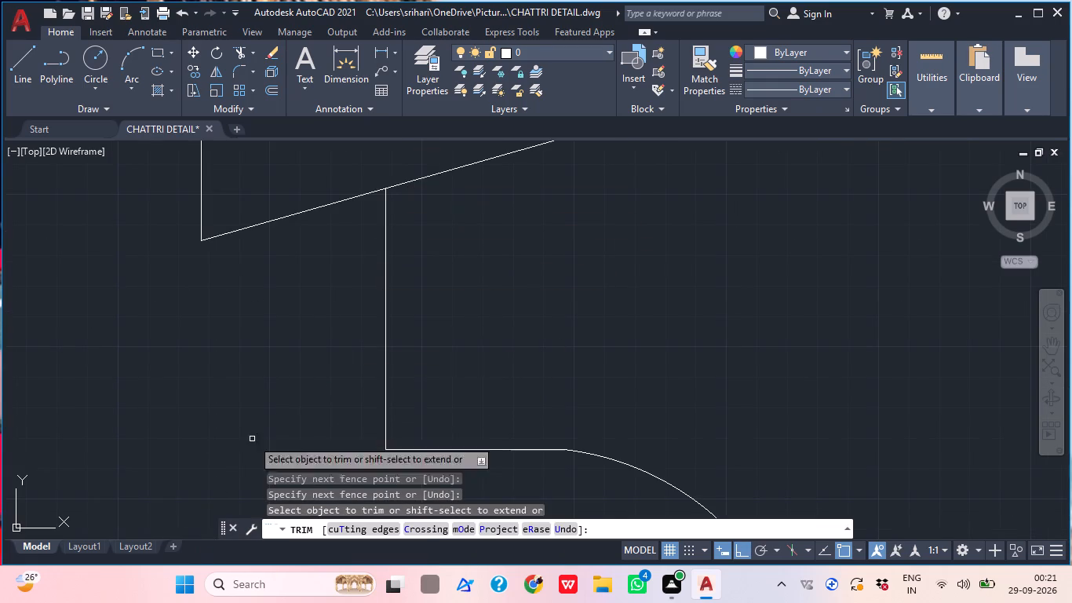
pyautogui.scroll(-3, 291, 360)
pyautogui.press('Escape')
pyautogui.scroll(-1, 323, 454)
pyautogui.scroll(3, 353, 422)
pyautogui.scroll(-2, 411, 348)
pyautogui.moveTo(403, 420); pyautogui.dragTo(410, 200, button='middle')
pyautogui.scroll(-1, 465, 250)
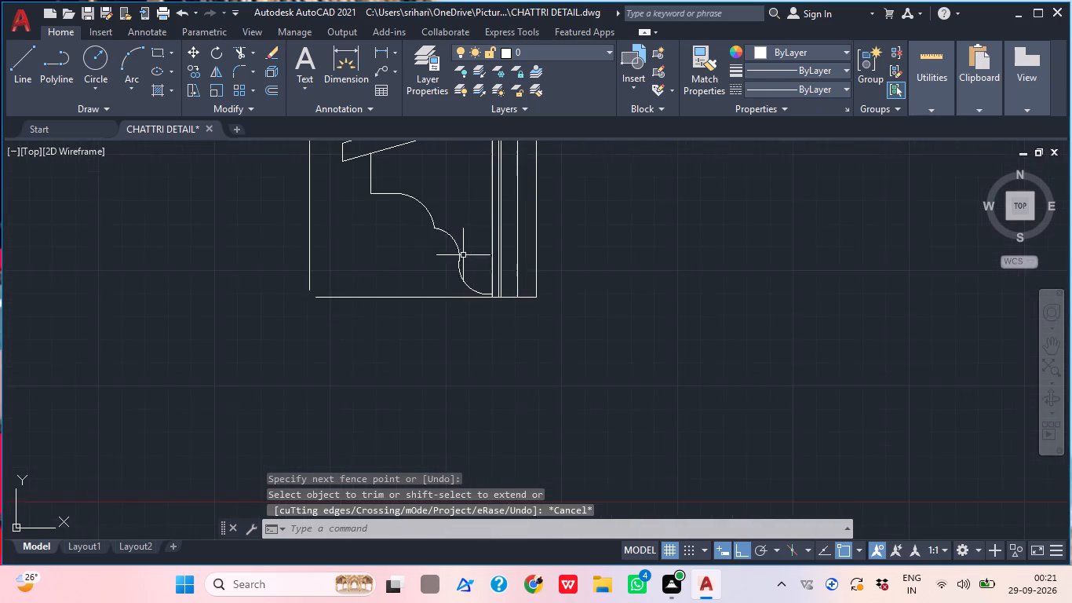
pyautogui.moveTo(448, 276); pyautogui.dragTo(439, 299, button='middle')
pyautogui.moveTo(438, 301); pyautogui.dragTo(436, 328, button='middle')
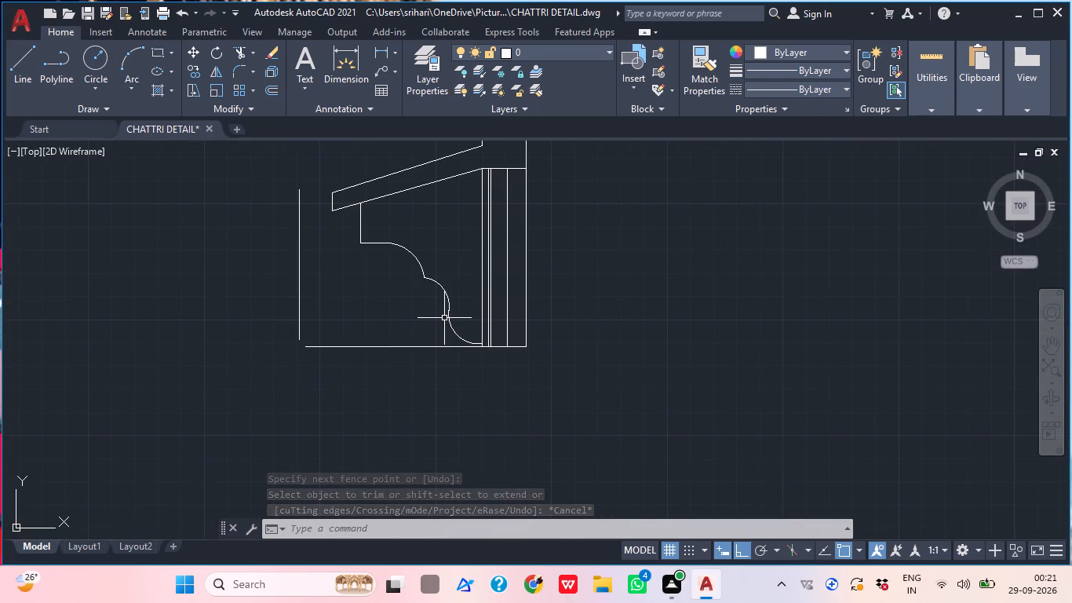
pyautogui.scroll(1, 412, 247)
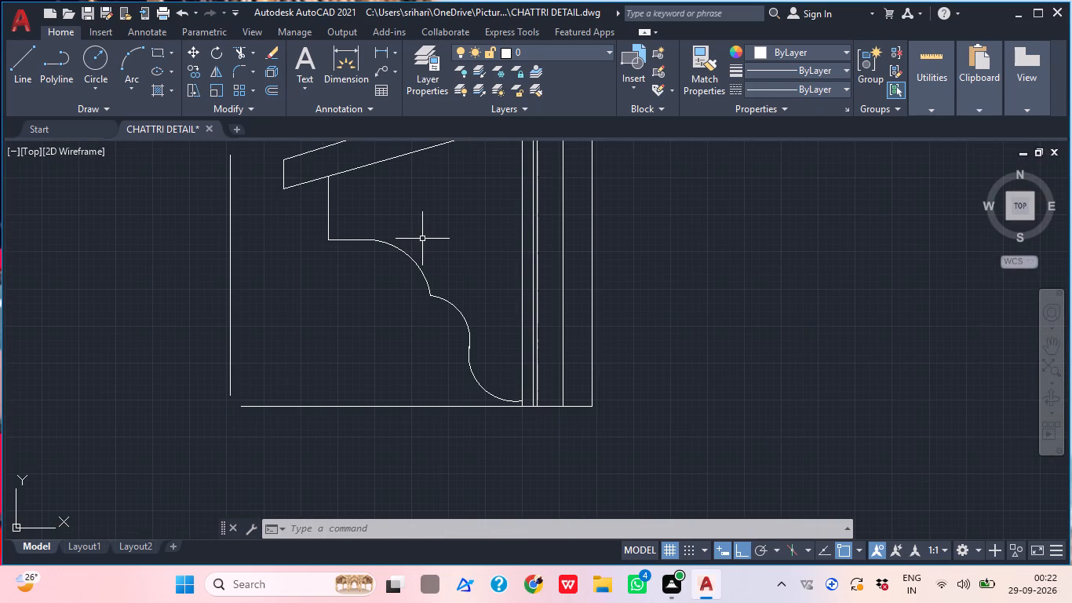
# Erase the bracket's upper arc between the horizontal line and the middle arc.
pyautogui.click(417, 256)
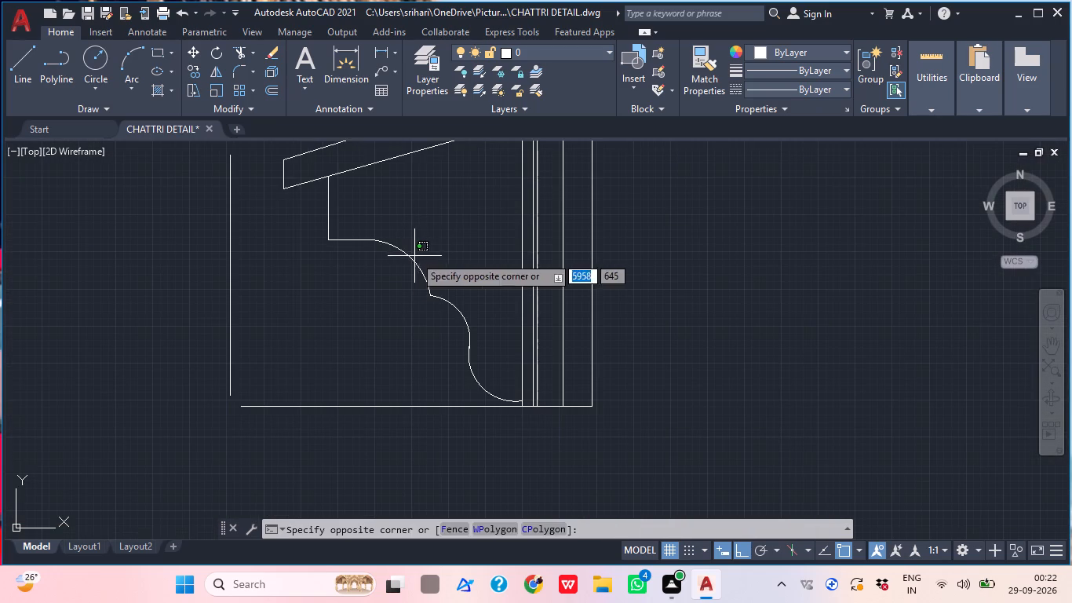
pyautogui.click(394, 267)
pyautogui.press('Delete')
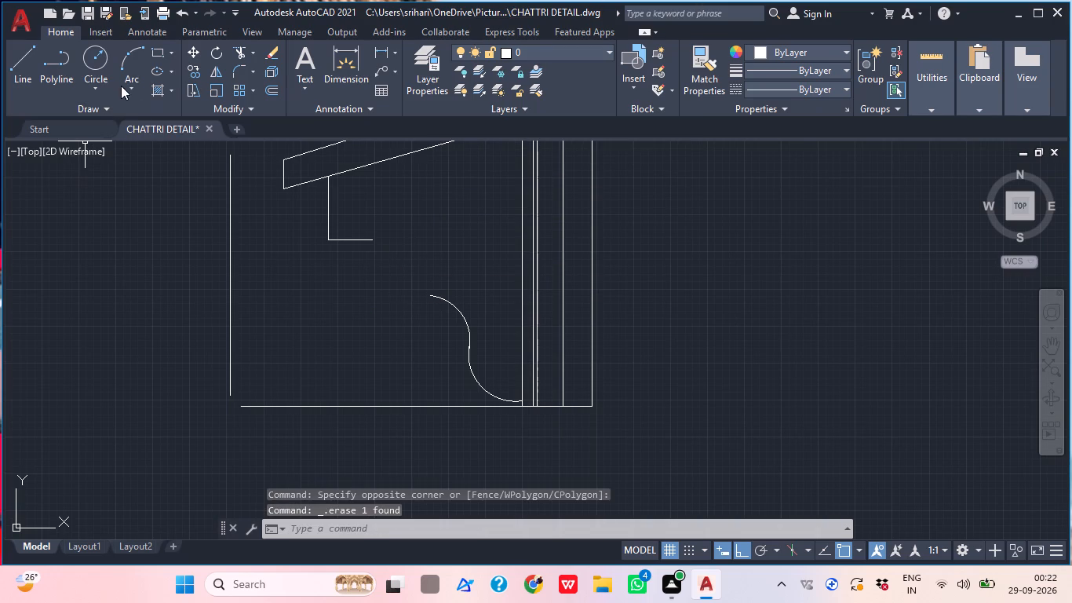
# Draw a three-point arc from the horizontal line's inner end through the middle arc's upper end, finishing slightly below it.
pyautogui.click(141, 64)
pyautogui.scroll(2, 377, 230)
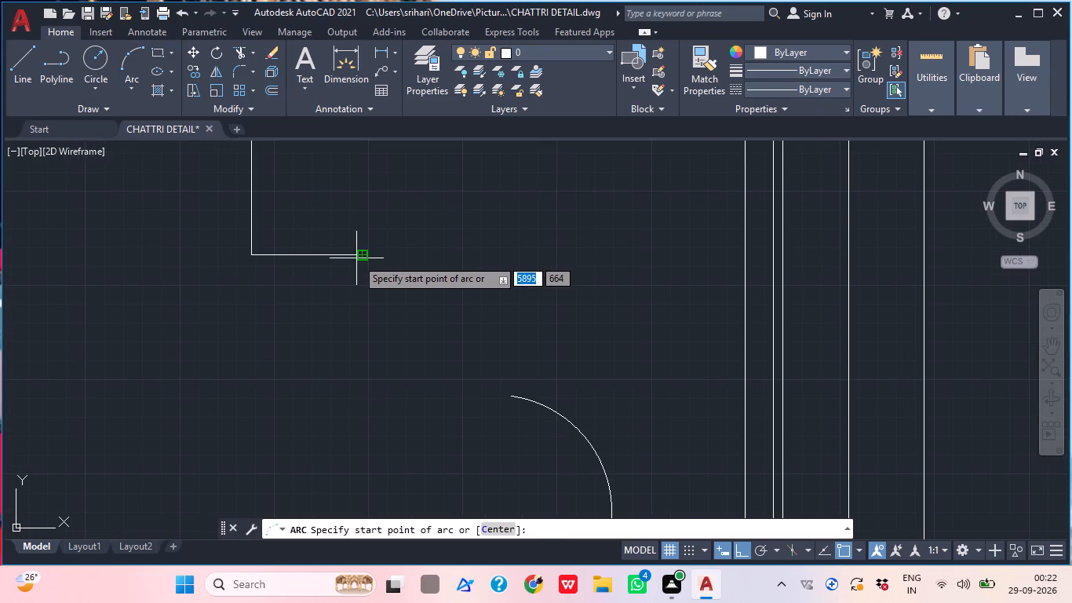
pyautogui.click(356, 258)
pyautogui.click(510, 403)
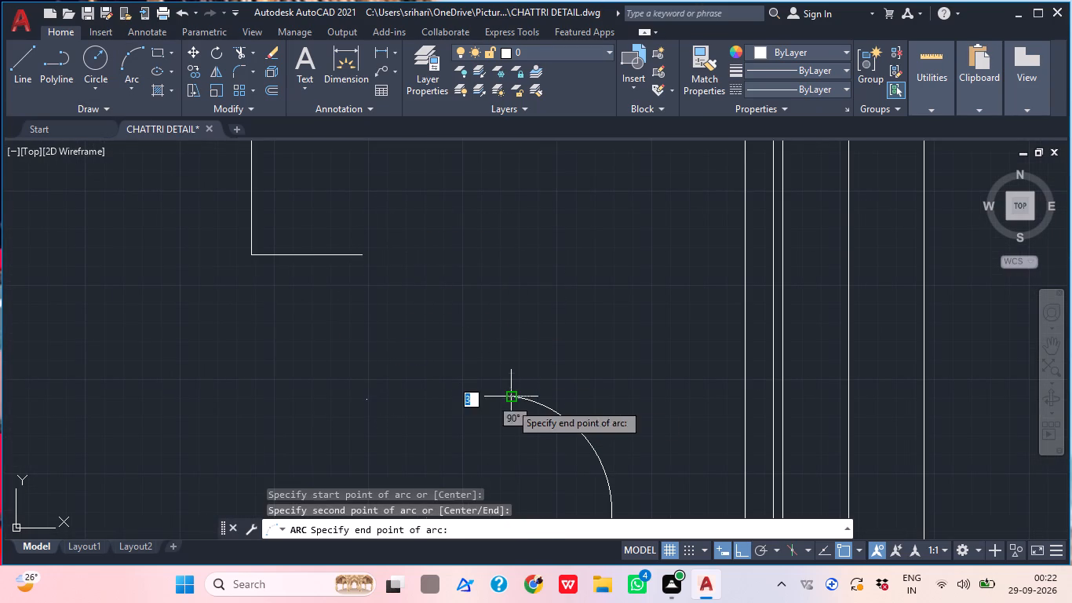
pyautogui.scroll(-2, 360, 458)
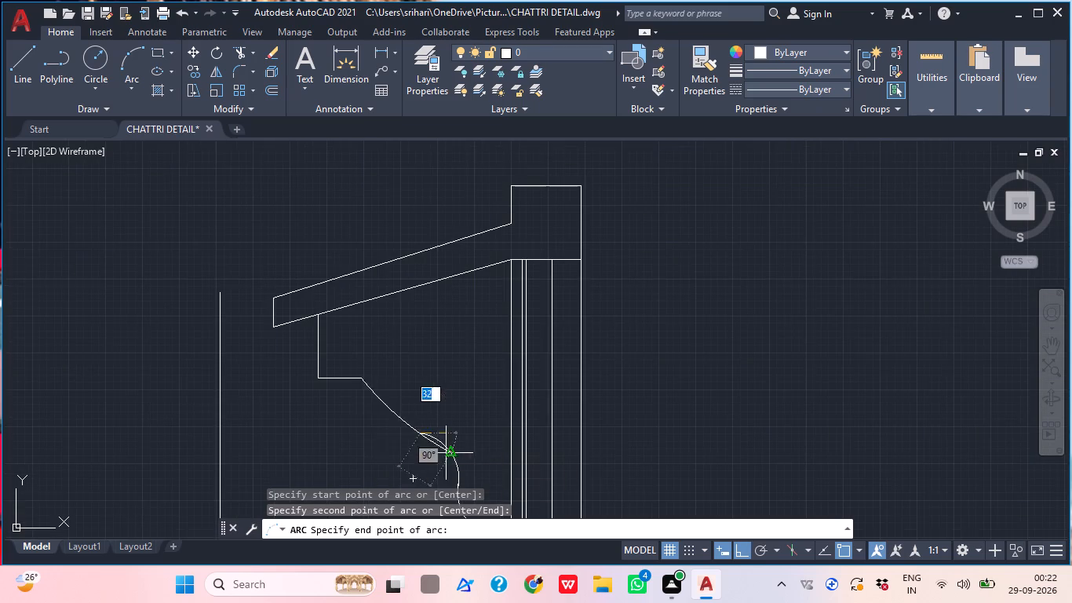
pyautogui.scroll(-1, 448, 449)
pyautogui.moveTo(454, 448); pyautogui.dragTo(555, 329, button='middle')
pyautogui.scroll(2, 525, 352)
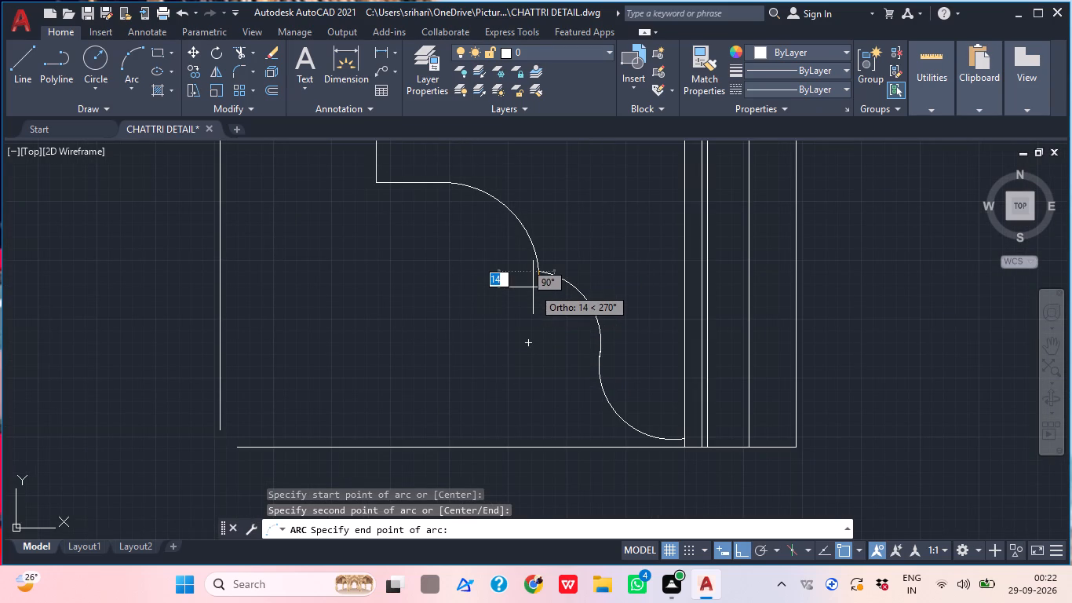
pyautogui.scroll(1, 533, 287)
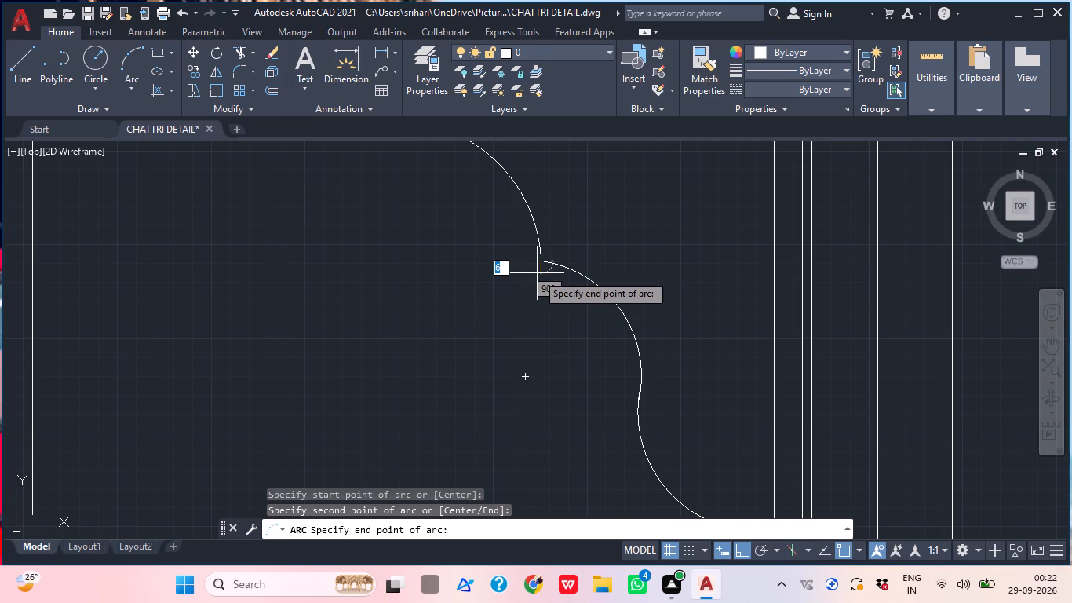
pyautogui.click(537, 273)
pyautogui.moveTo(572, 257); pyautogui.dragTo(522, 316, button='middle')
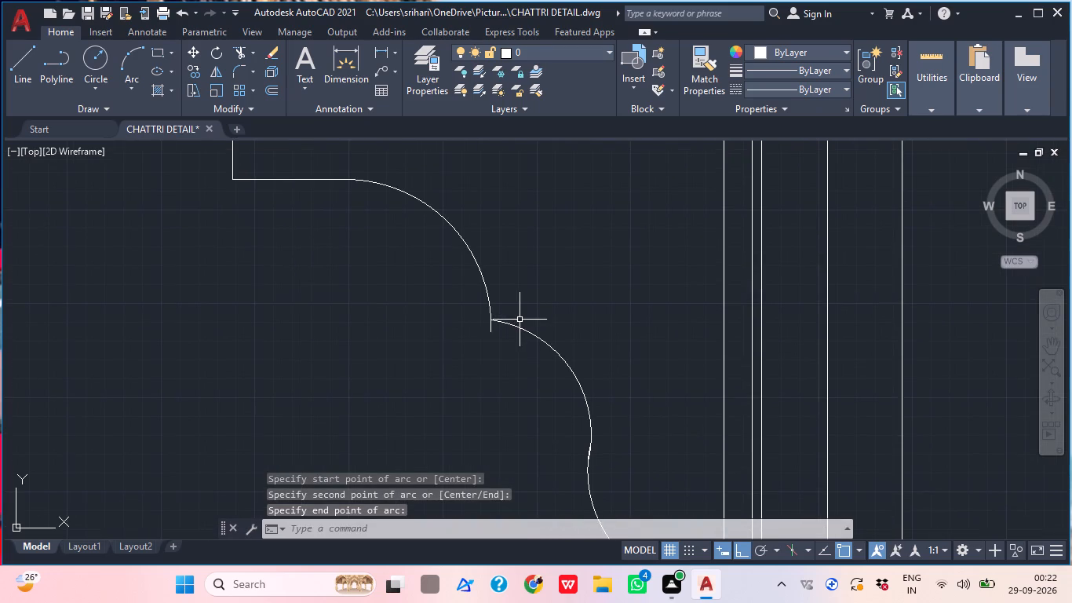
# Erase the bracket's middle arc.
pyautogui.click(523, 330)
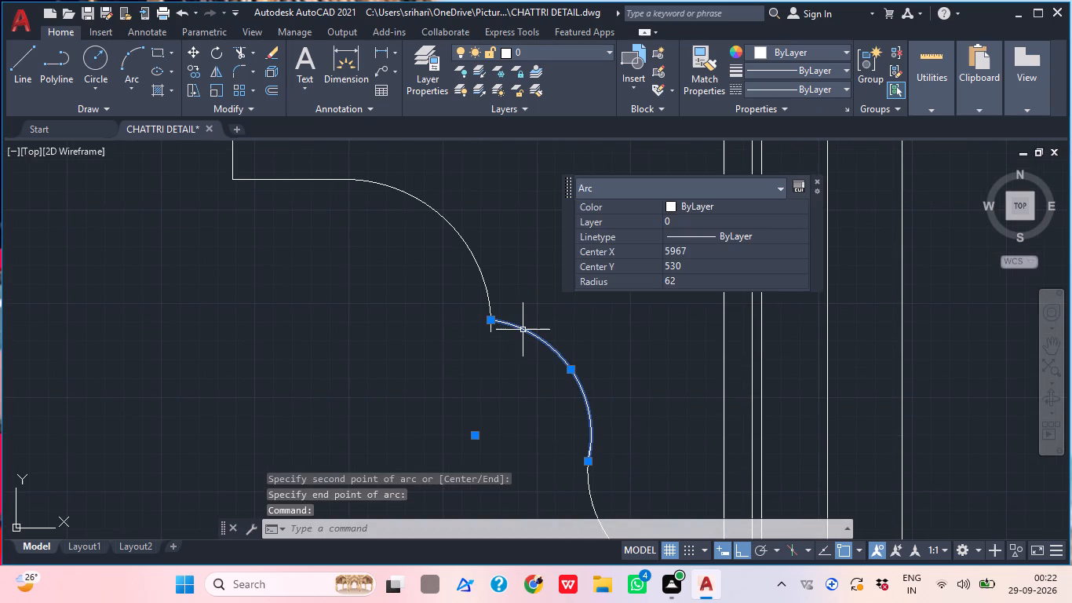
pyautogui.press('Delete')
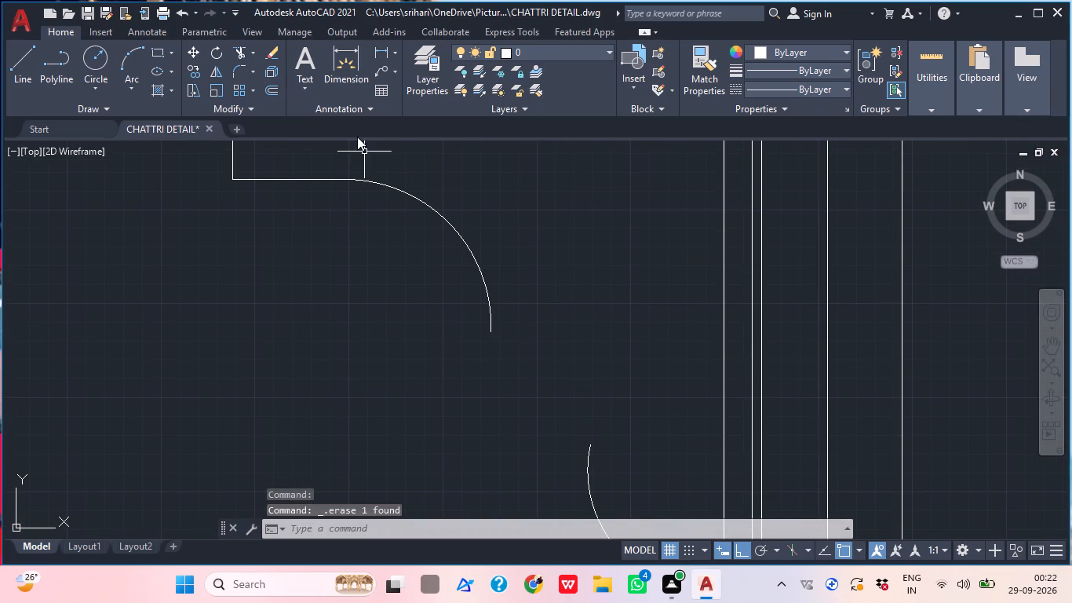
# Draw a three-point arc from the upper arc's lower end through the lower arc's top end, finishing slightly below it.
pyautogui.click(137, 67)
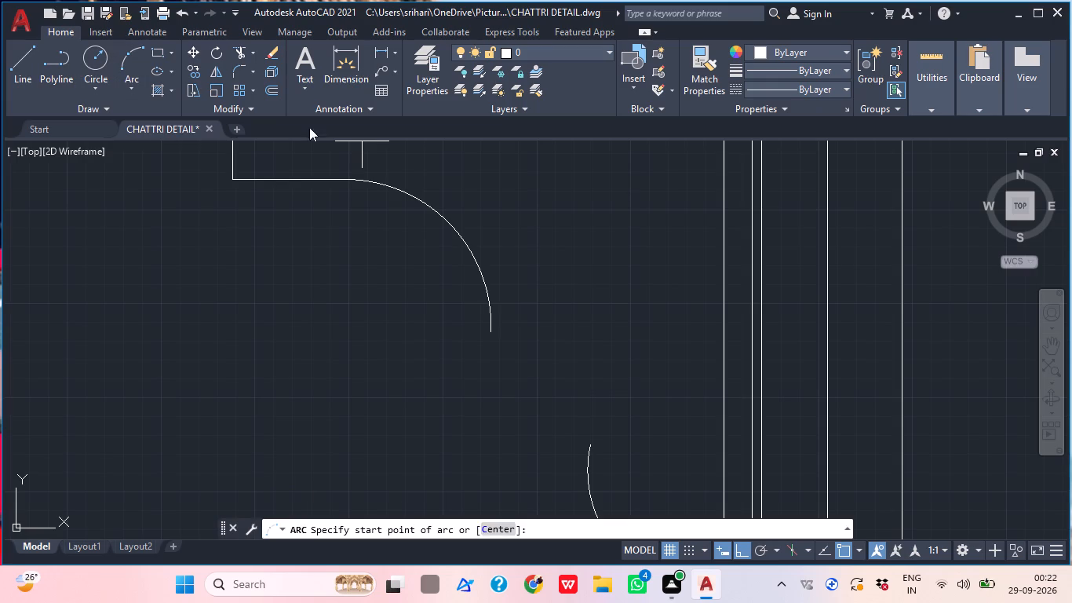
pyautogui.moveTo(396, 261); pyautogui.dragTo(345, 225, button='middle')
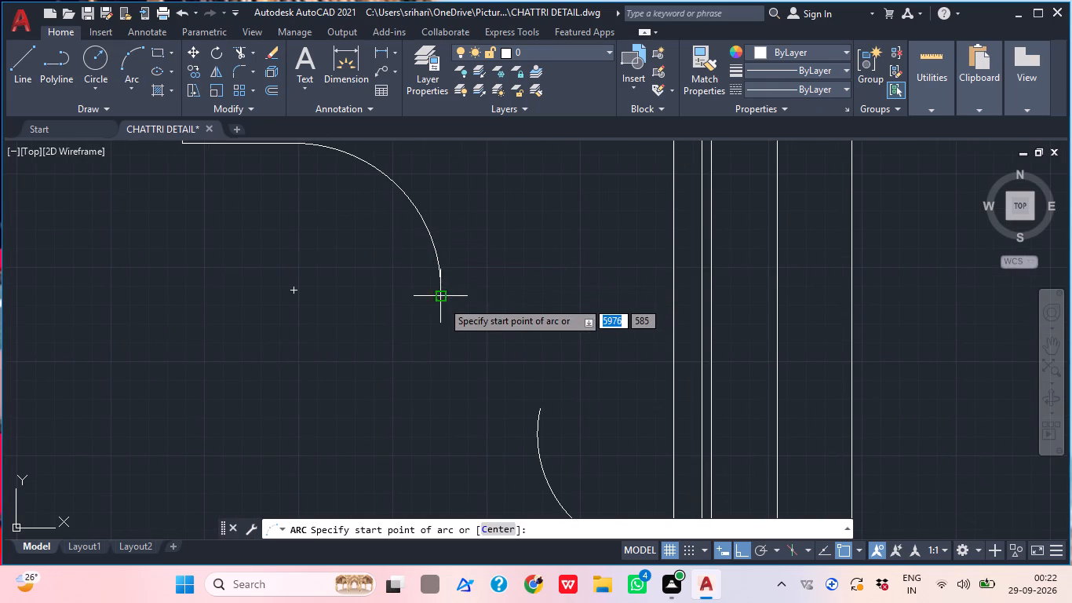
pyautogui.click(436, 295)
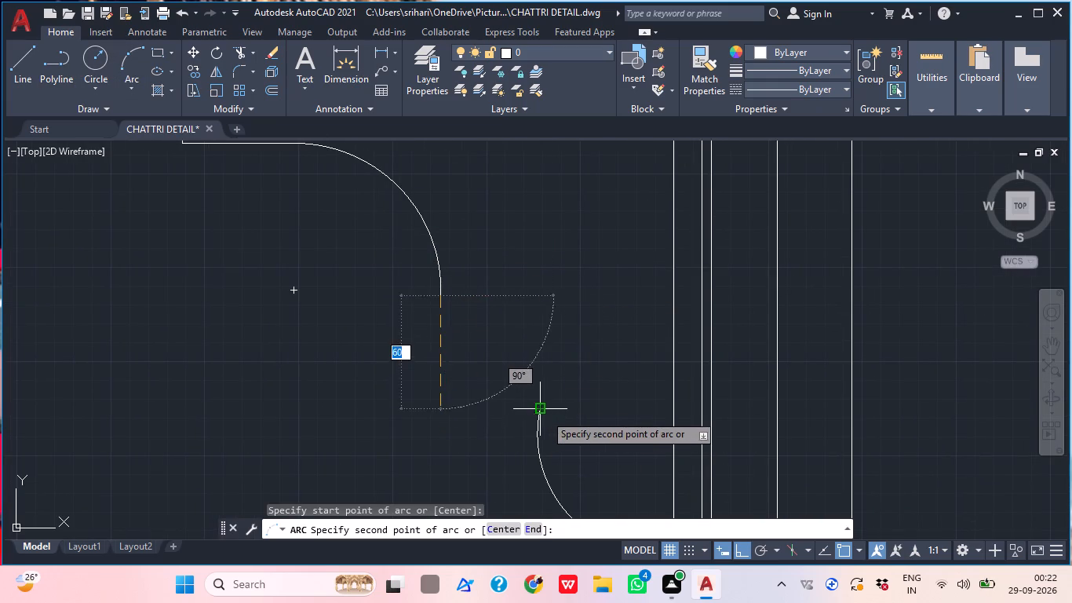
pyautogui.click(545, 414)
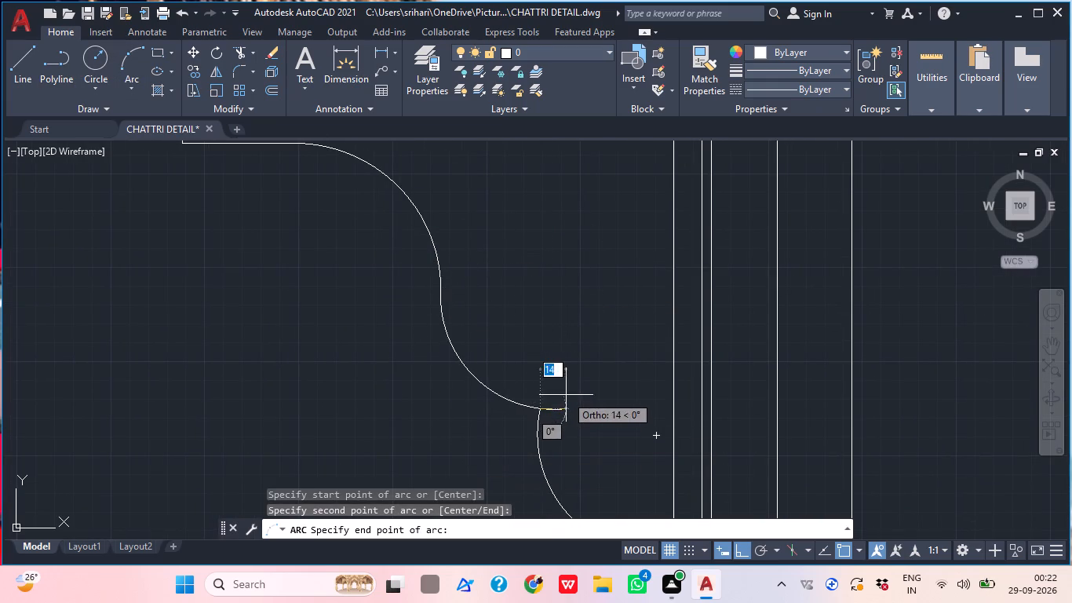
pyautogui.scroll(-2, 578, 370)
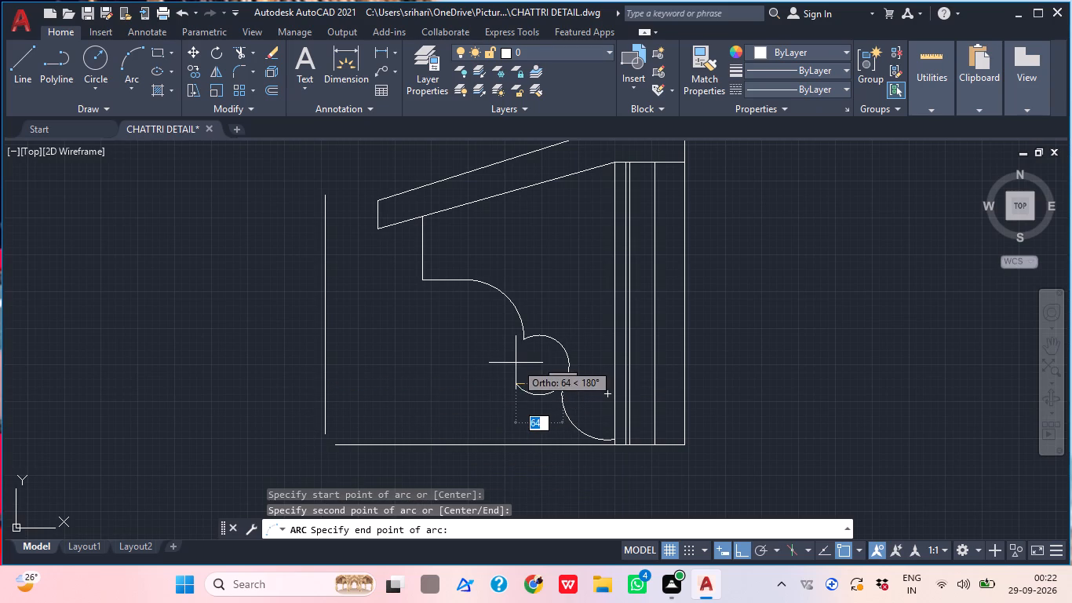
pyautogui.scroll(2, 536, 368)
pyautogui.scroll(-3, 605, 388)
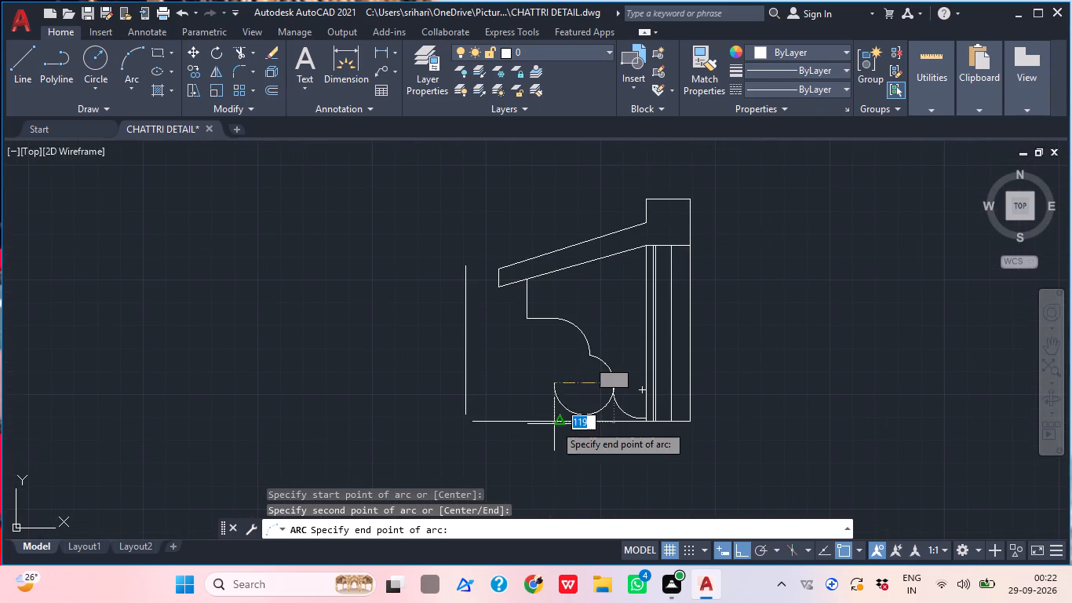
pyautogui.scroll(2, 588, 406)
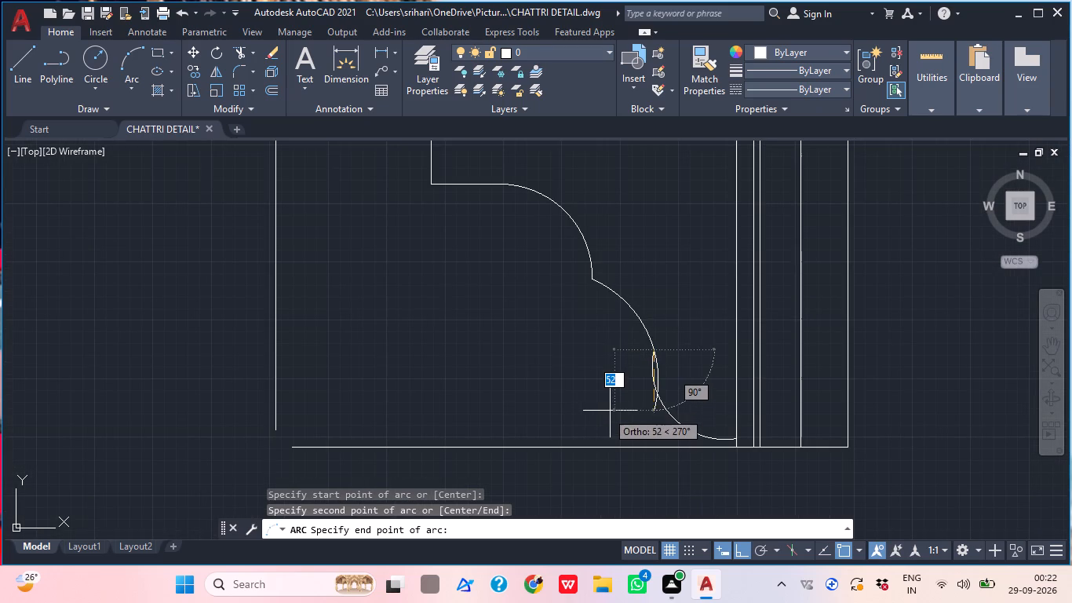
pyautogui.scroll(1, 629, 396)
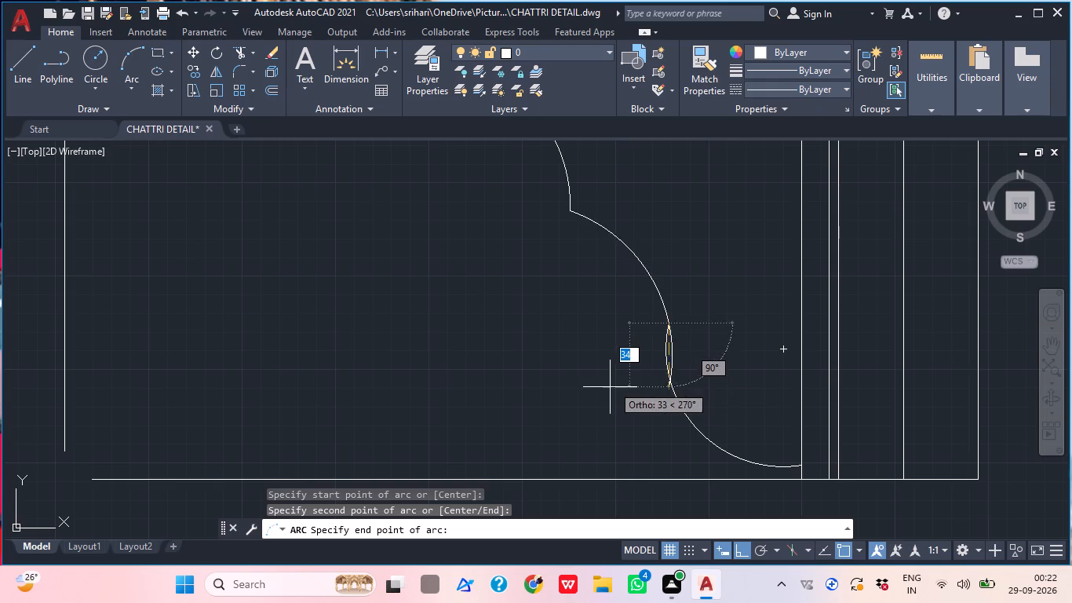
pyautogui.scroll(2, 650, 354)
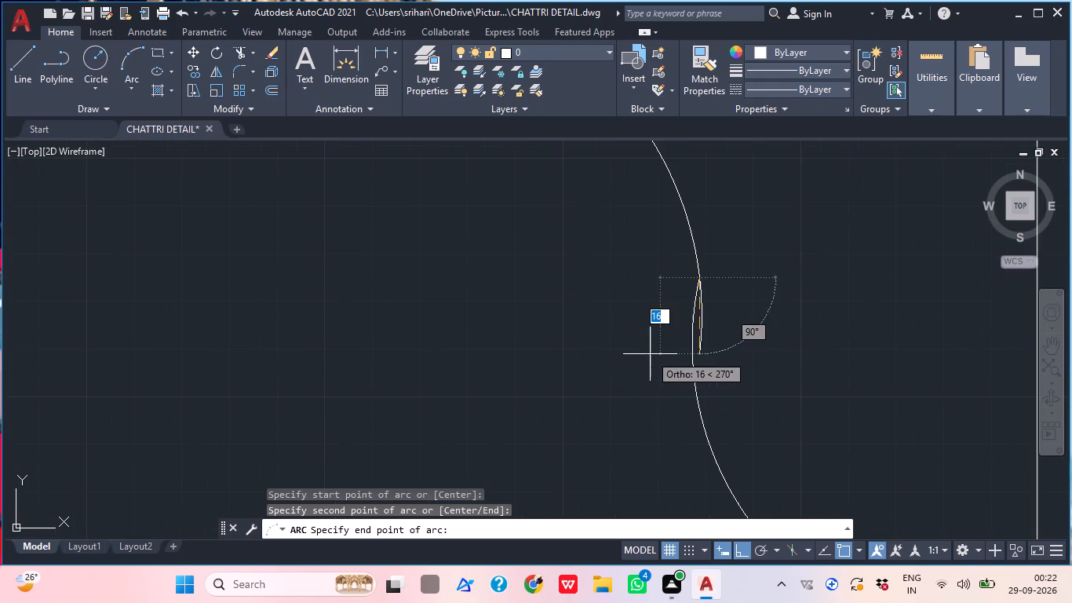
pyautogui.scroll(-1, 726, 371)
pyautogui.scroll(1, 726, 371)
pyautogui.scroll(-1, 726, 371)
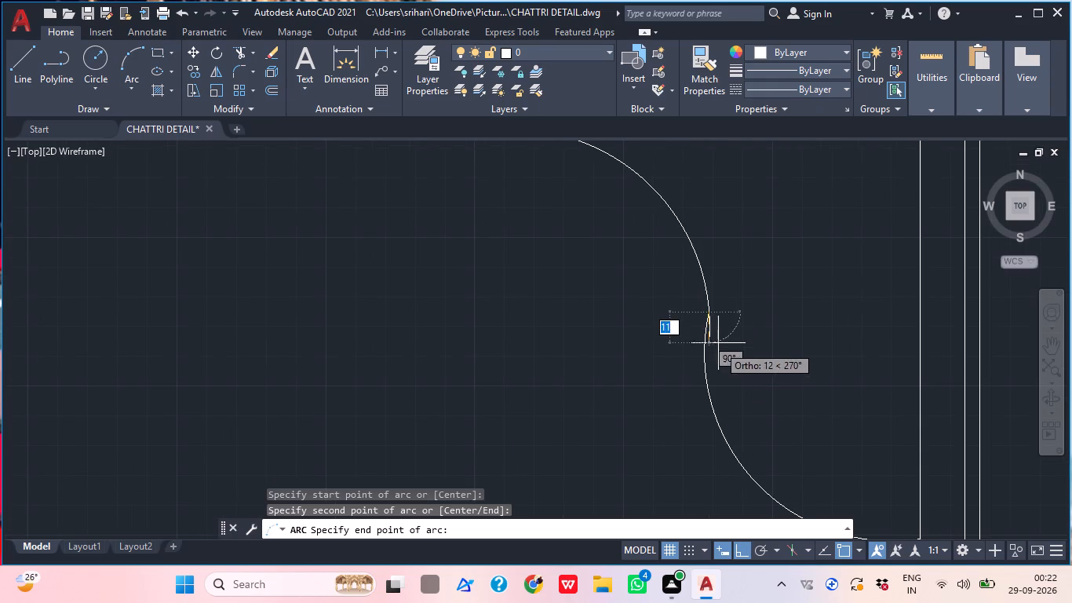
pyautogui.click(691, 335)
pyautogui.moveTo(676, 407); pyautogui.dragTo(655, 428, button='middle')
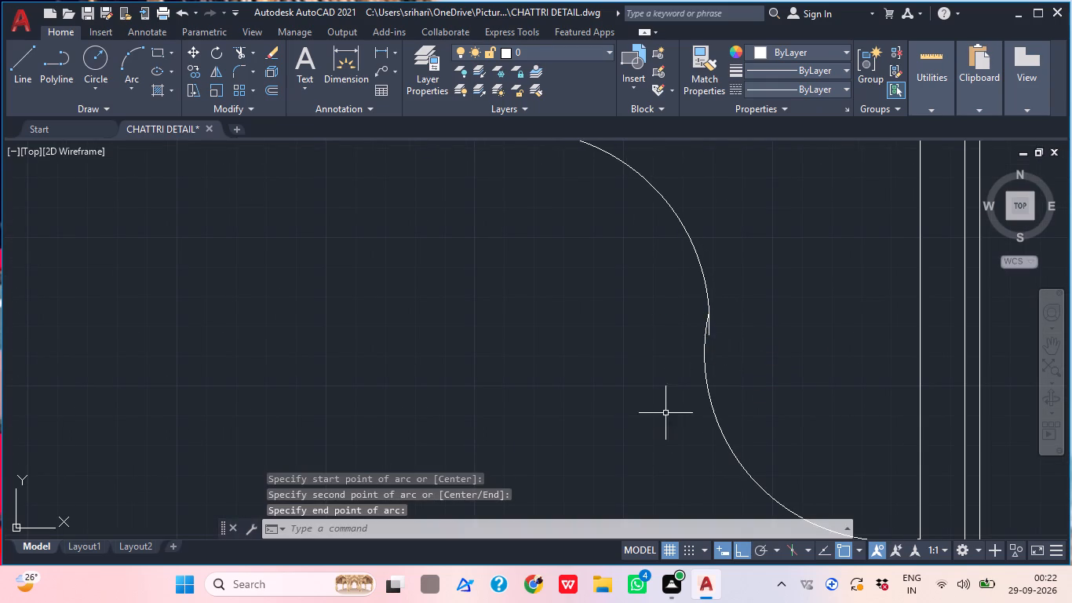
# Trim the middle arc's short overhang beyond its junction with the lower arc.
pyautogui.scroll(-2, 675, 403)
pyautogui.moveTo(658, 451); pyautogui.dragTo(630, 481, button='middle')
pyautogui.scroll(-1, 649, 461)
pyautogui.scroll(2, 625, 462)
pyautogui.scroll(1, 709, 406)
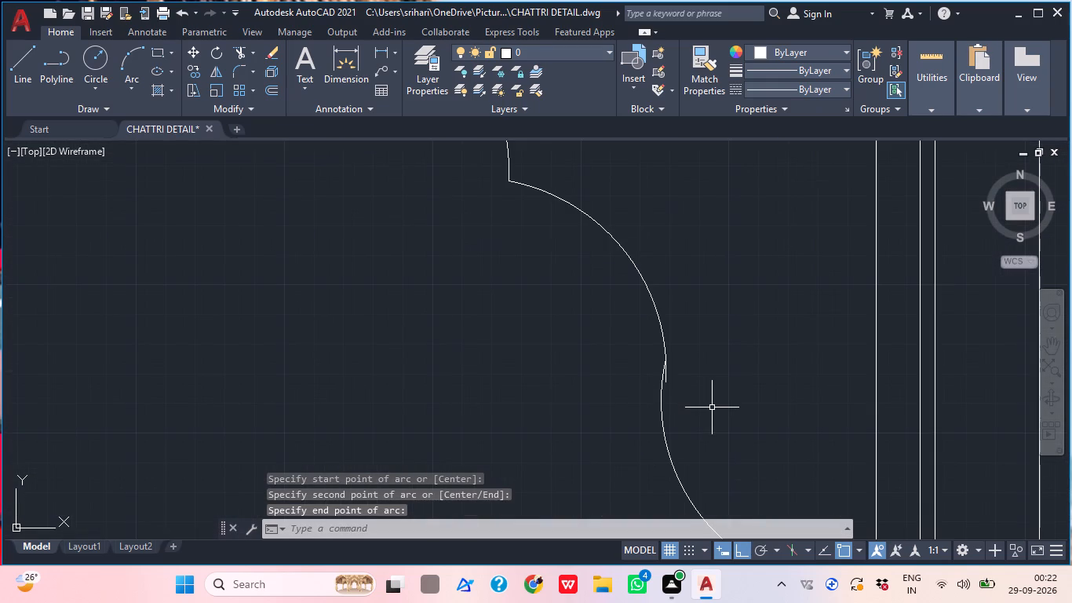
pyautogui.write('RT')
pyautogui.press('Escape')
pyautogui.write('TR')
pyautogui.press('space')
pyautogui.scroll(4, 643, 402)
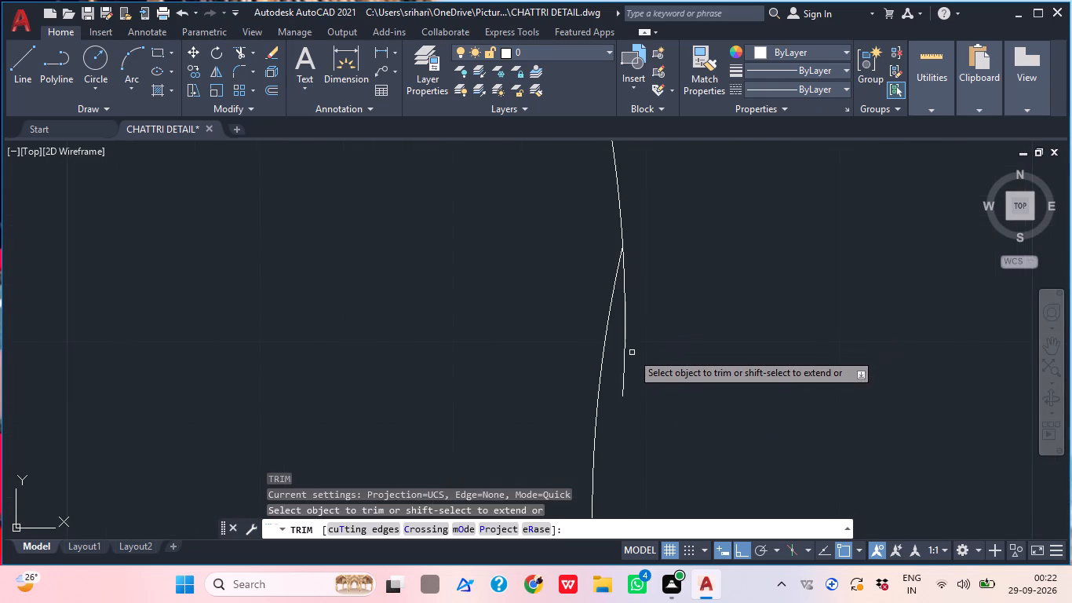
pyautogui.click(629, 355)
pyautogui.click(610, 353)
pyautogui.scroll(-10, 617, 349)
pyautogui.moveTo(659, 332); pyautogui.dragTo(626, 395, button='middle')
pyautogui.scroll(2, 589, 372)
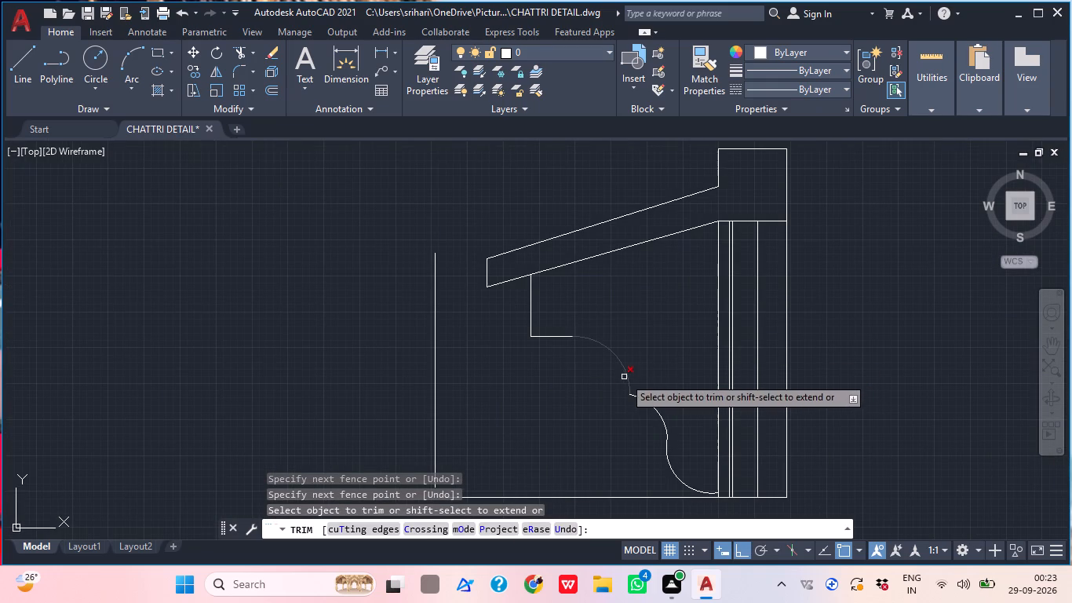
pyautogui.press('Escape')
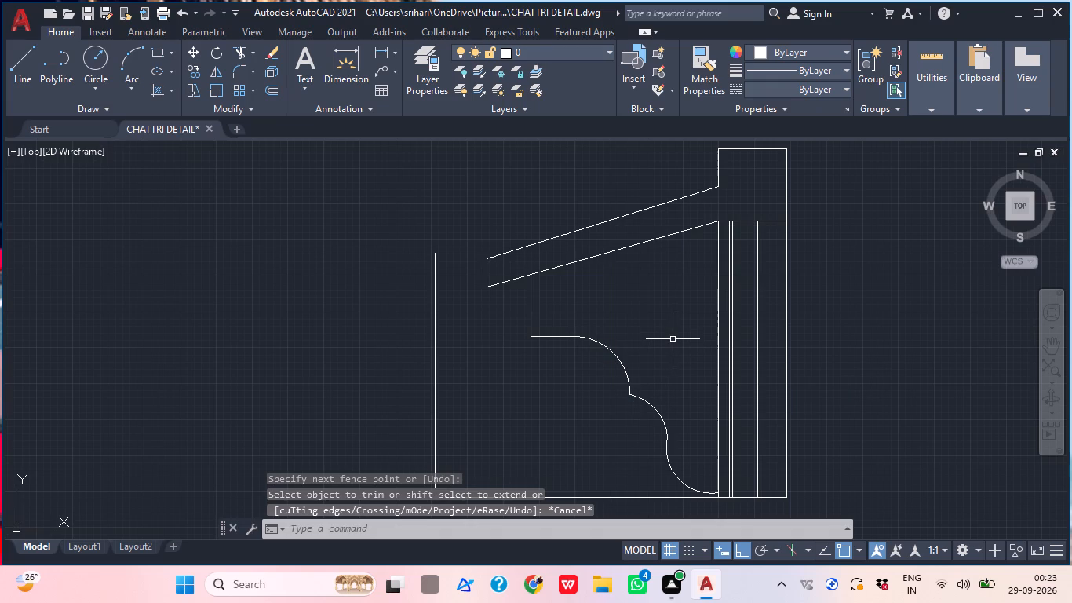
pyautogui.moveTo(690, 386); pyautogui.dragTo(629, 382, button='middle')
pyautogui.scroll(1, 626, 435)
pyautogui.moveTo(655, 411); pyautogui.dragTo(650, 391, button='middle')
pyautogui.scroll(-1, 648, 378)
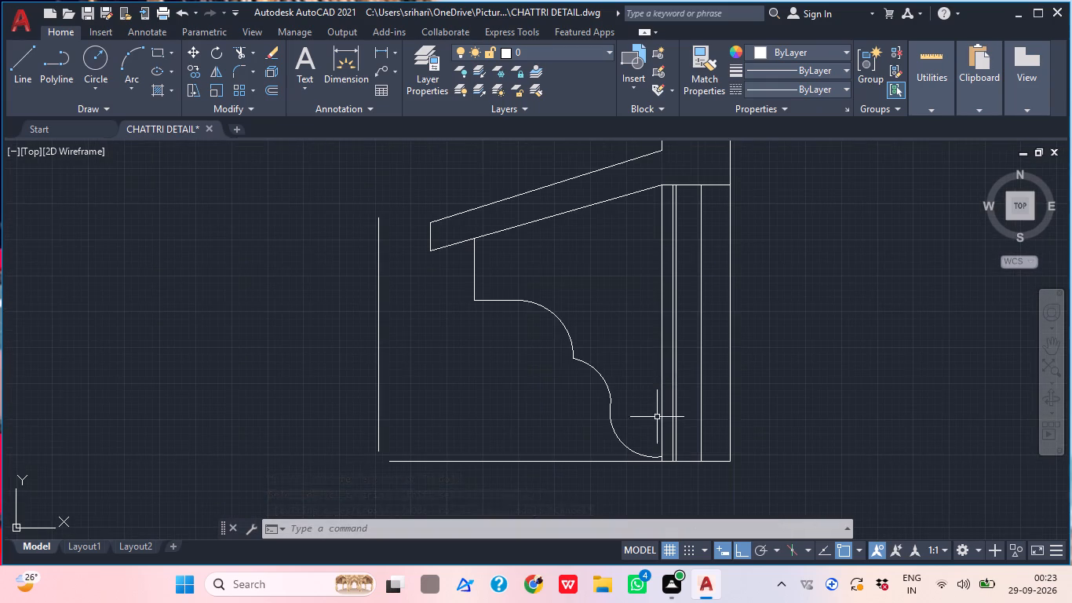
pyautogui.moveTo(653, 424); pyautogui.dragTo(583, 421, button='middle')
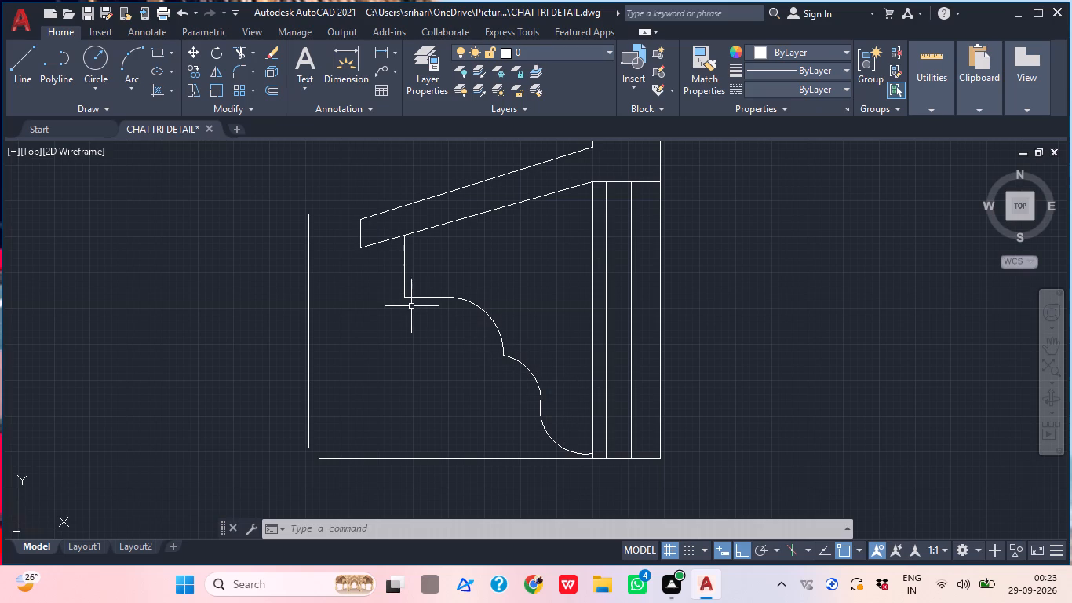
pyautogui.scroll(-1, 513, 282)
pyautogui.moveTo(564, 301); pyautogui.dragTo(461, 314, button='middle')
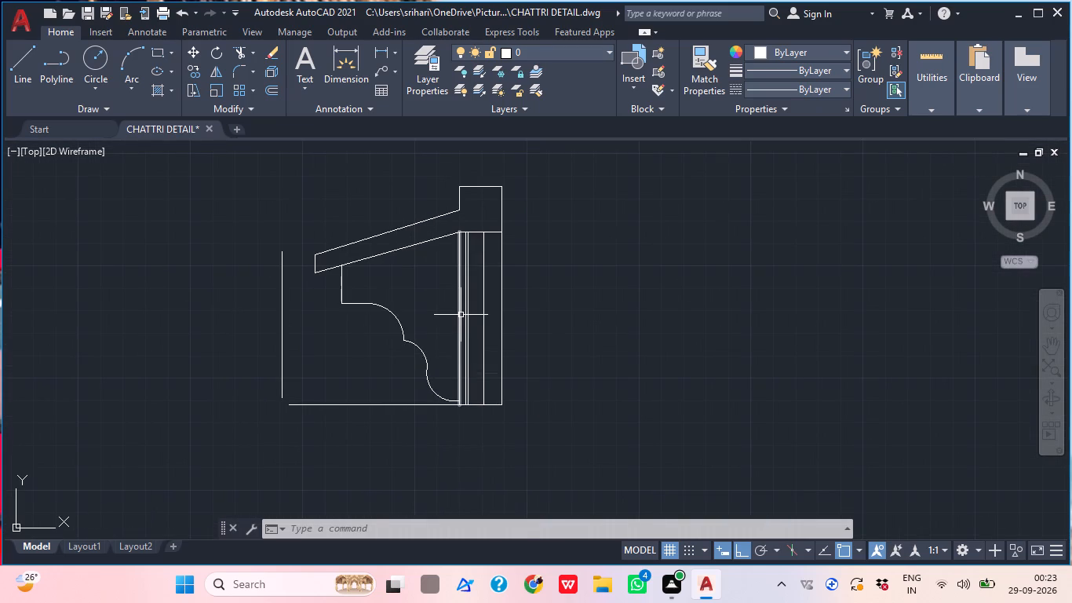
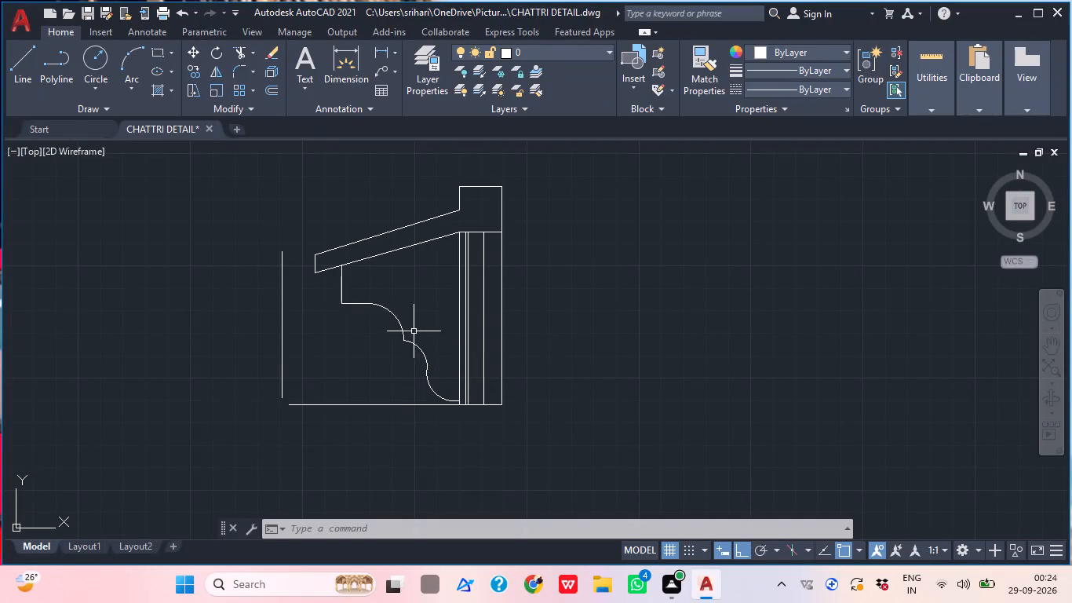
# Erase the bracket's upper arc.
pyautogui.scroll(2, 408, 325)
pyautogui.click(378, 330)
pyautogui.click(388, 315)
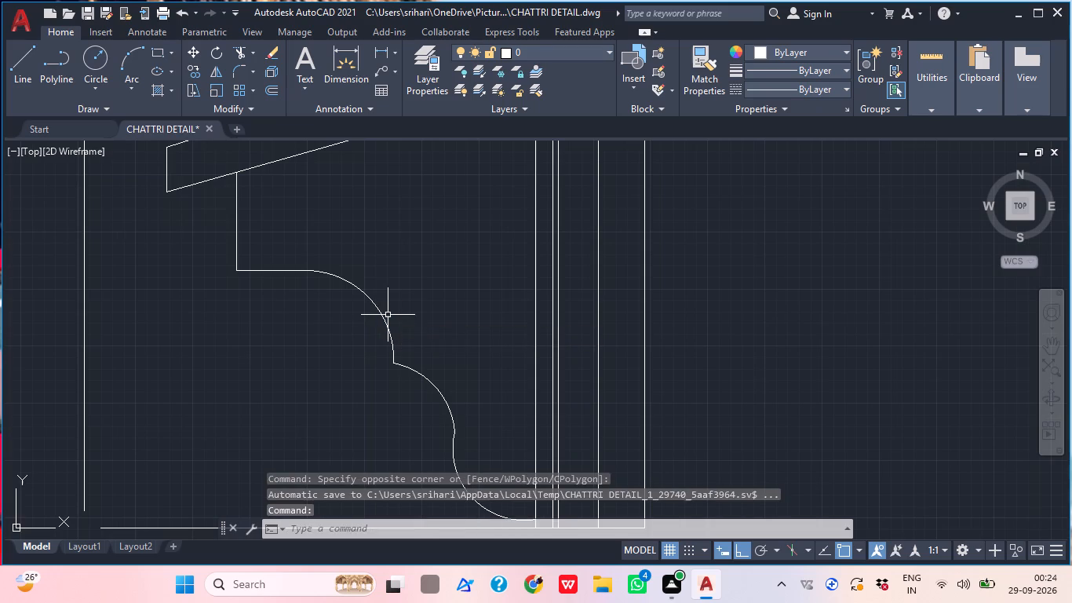
pyautogui.click(381, 315)
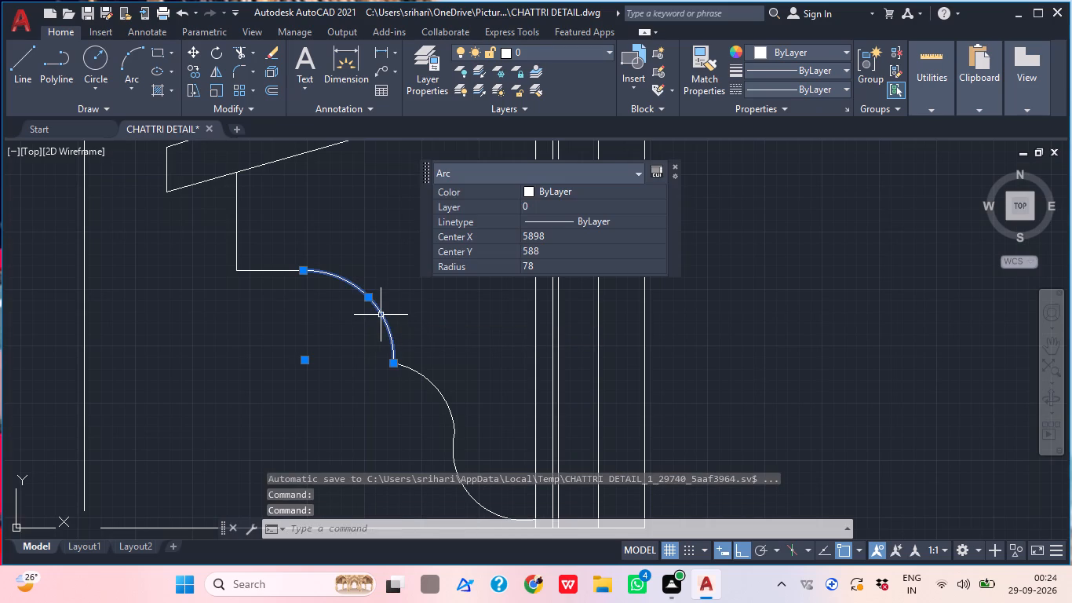
pyautogui.press('Delete')
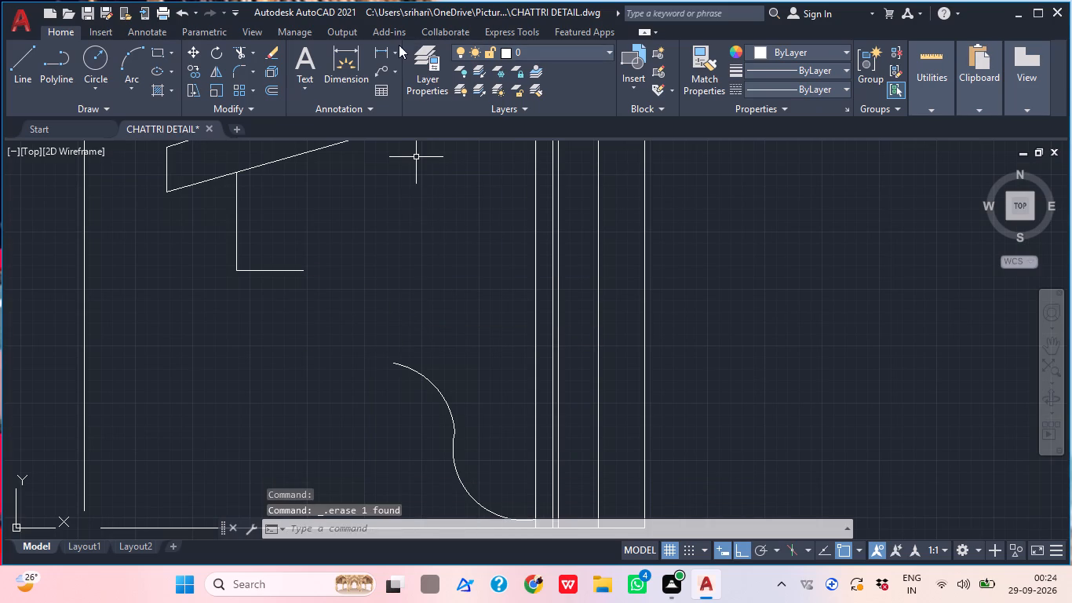
# Draw a three-point arc from the horizontal line's inner end through the middle arc's upper end, finishing slightly below it.
pyautogui.click(128, 60)
pyautogui.click(297, 270)
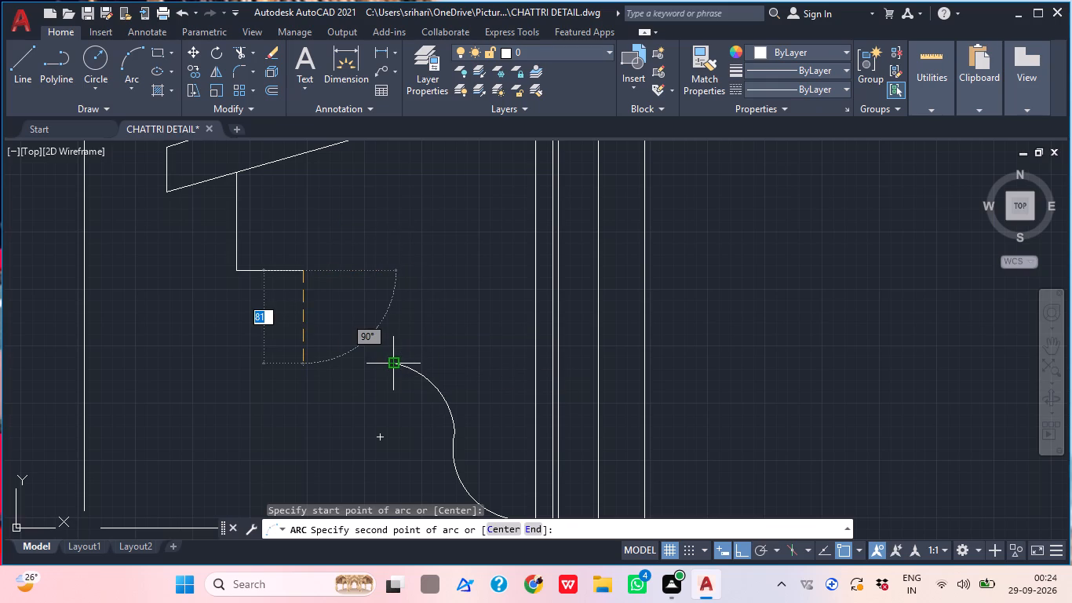
pyautogui.click(390, 363)
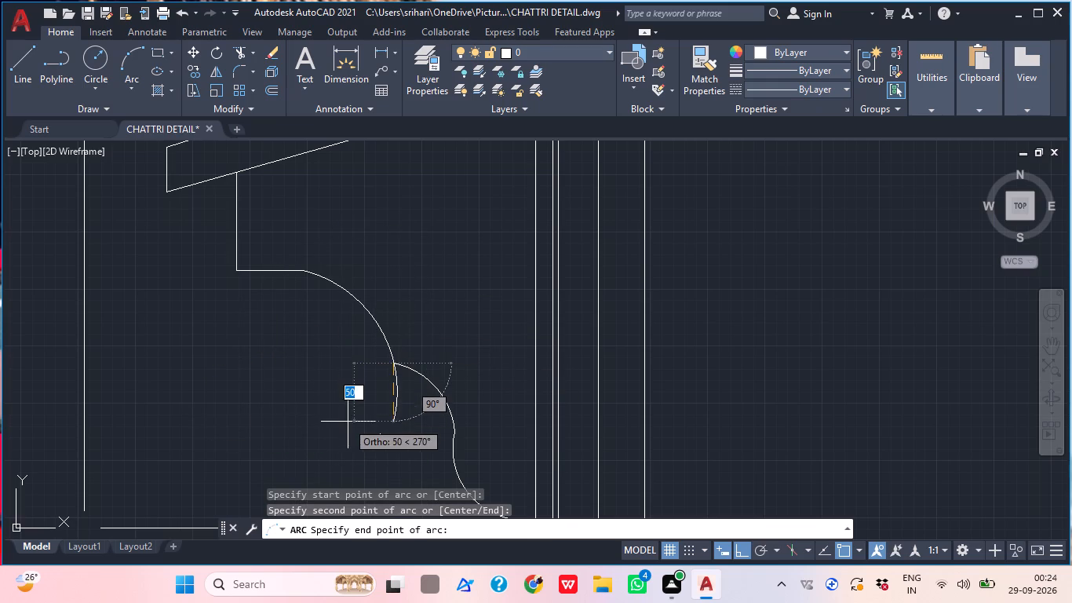
pyautogui.scroll(2, 364, 404)
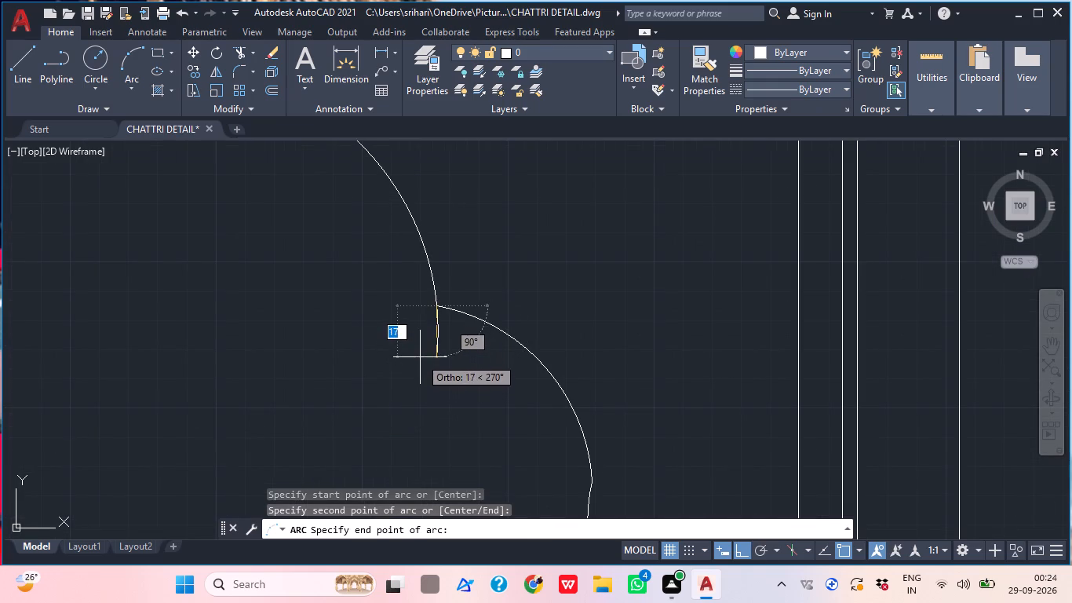
pyautogui.click(423, 345)
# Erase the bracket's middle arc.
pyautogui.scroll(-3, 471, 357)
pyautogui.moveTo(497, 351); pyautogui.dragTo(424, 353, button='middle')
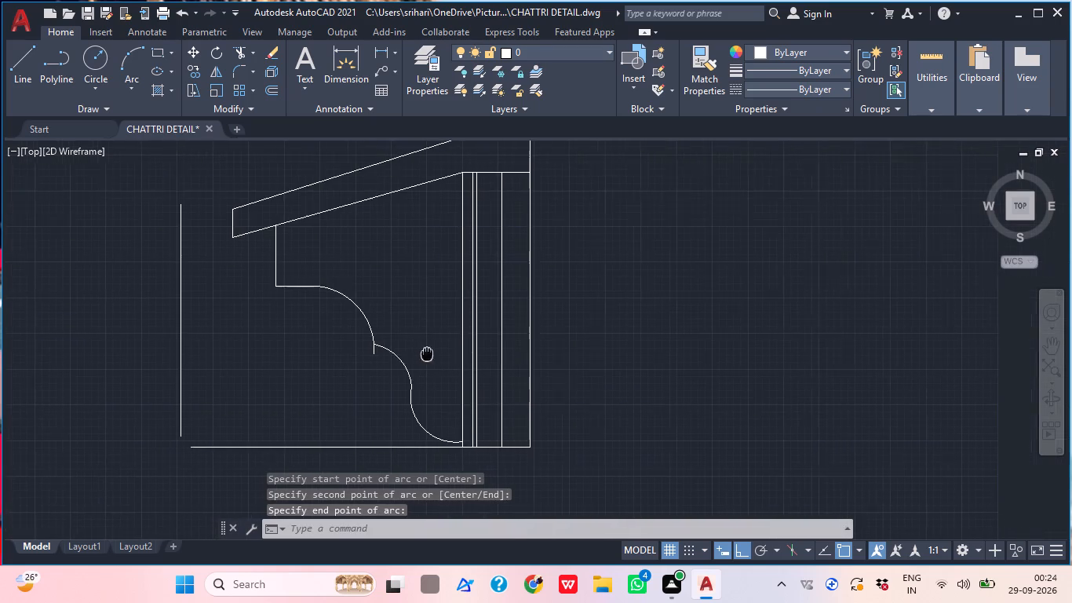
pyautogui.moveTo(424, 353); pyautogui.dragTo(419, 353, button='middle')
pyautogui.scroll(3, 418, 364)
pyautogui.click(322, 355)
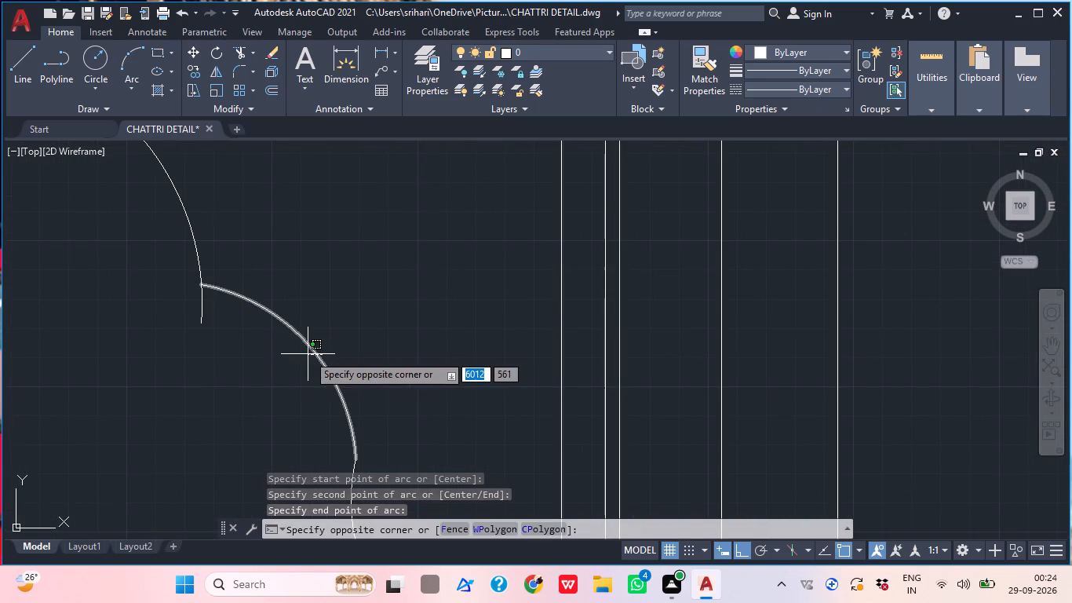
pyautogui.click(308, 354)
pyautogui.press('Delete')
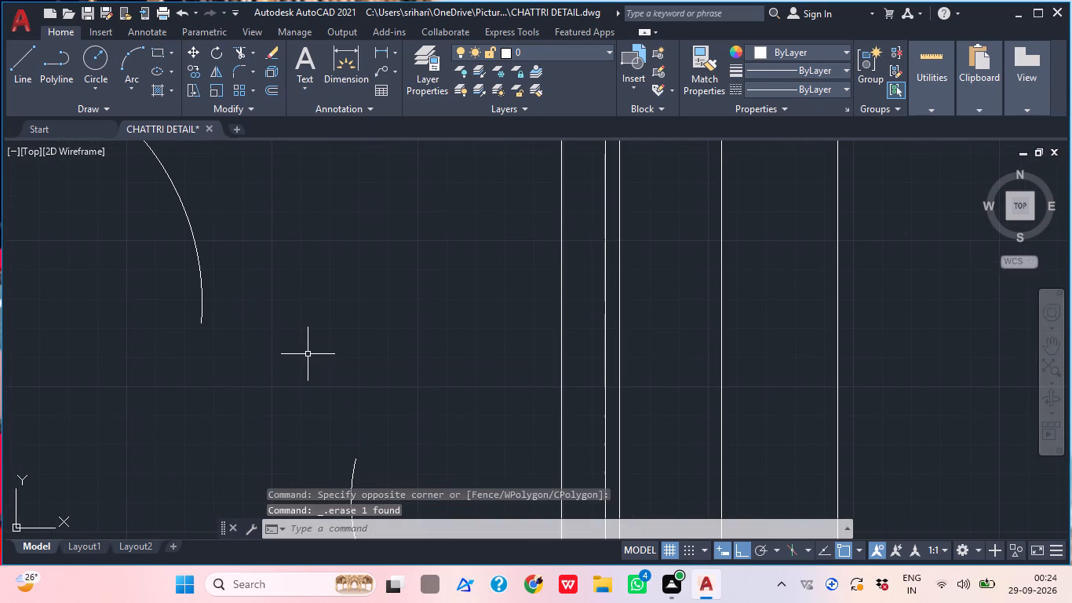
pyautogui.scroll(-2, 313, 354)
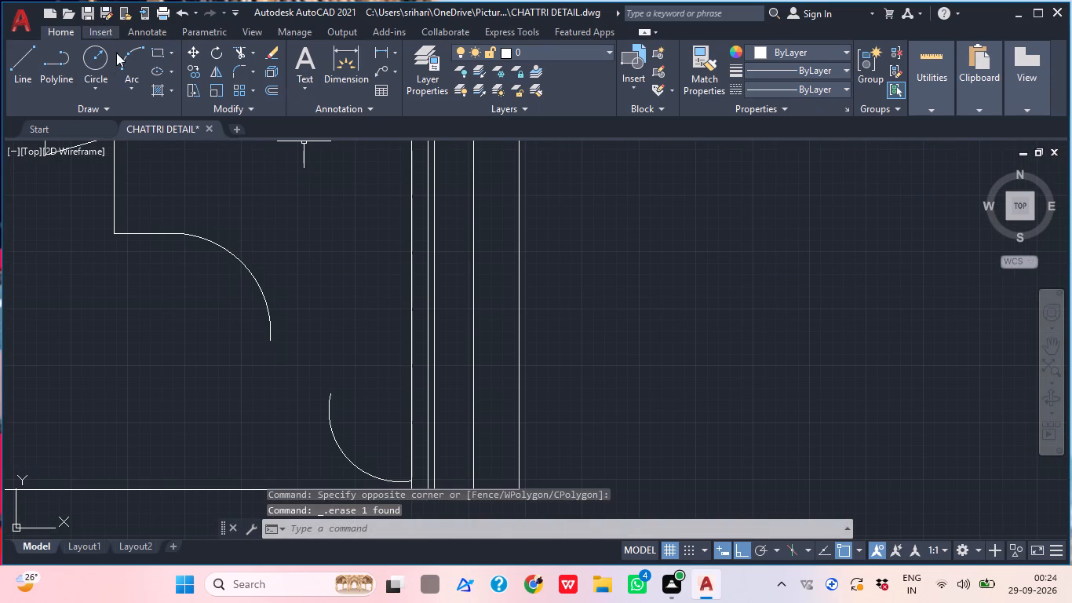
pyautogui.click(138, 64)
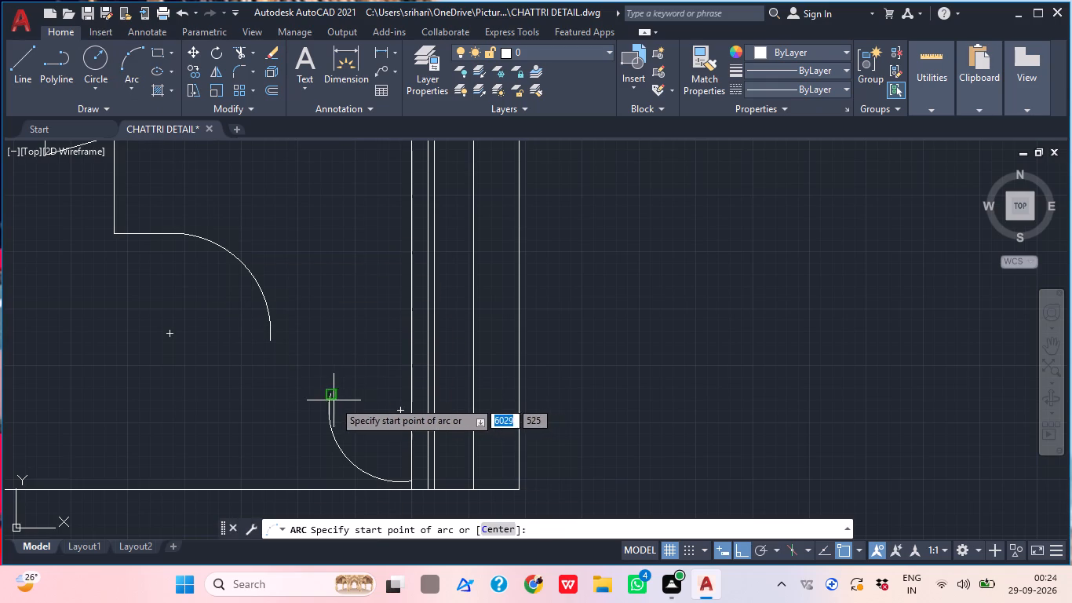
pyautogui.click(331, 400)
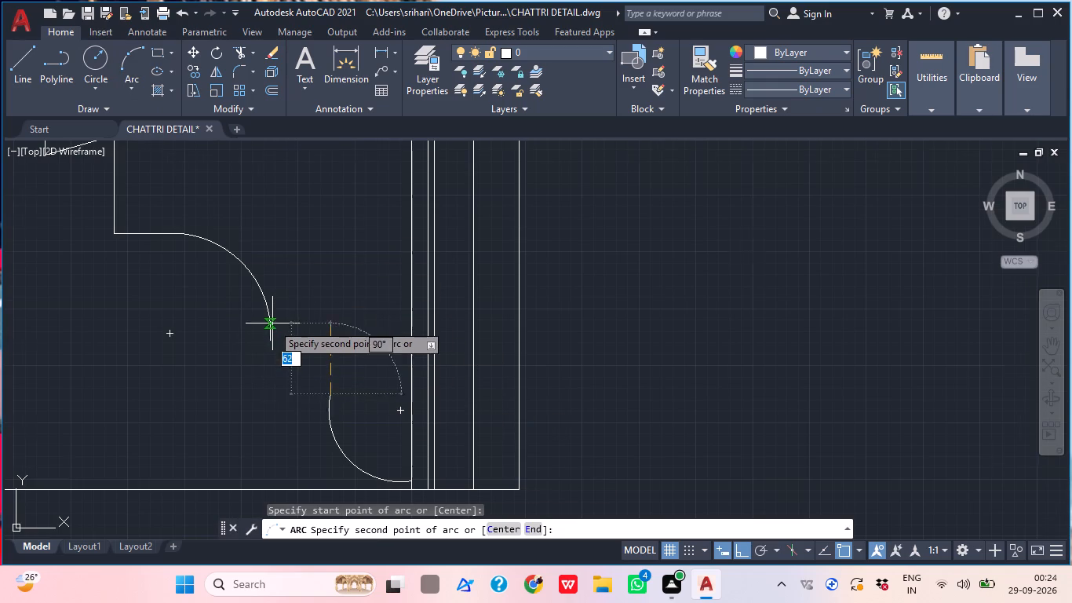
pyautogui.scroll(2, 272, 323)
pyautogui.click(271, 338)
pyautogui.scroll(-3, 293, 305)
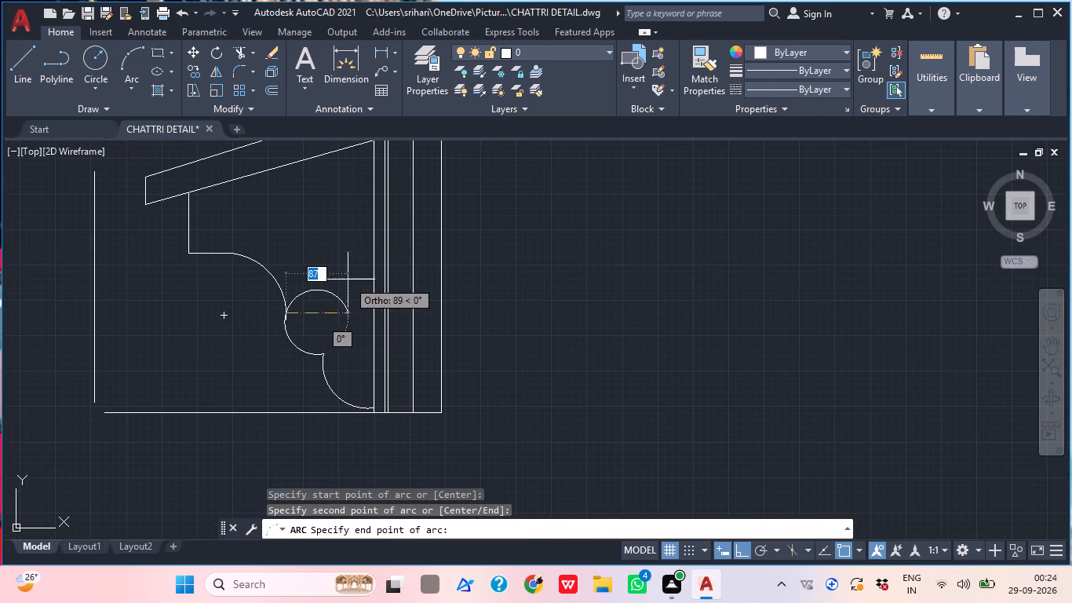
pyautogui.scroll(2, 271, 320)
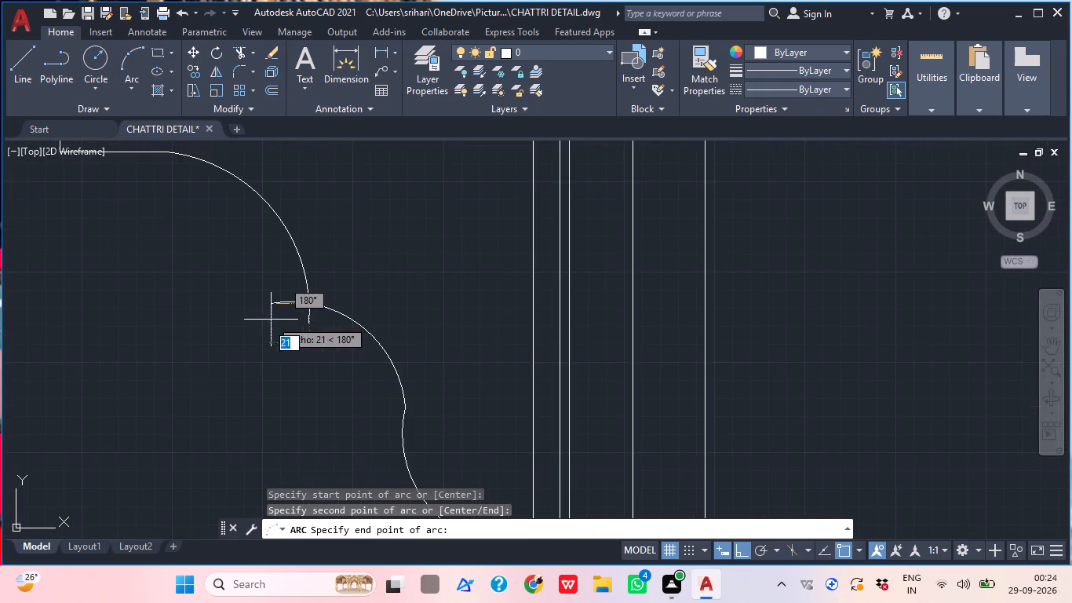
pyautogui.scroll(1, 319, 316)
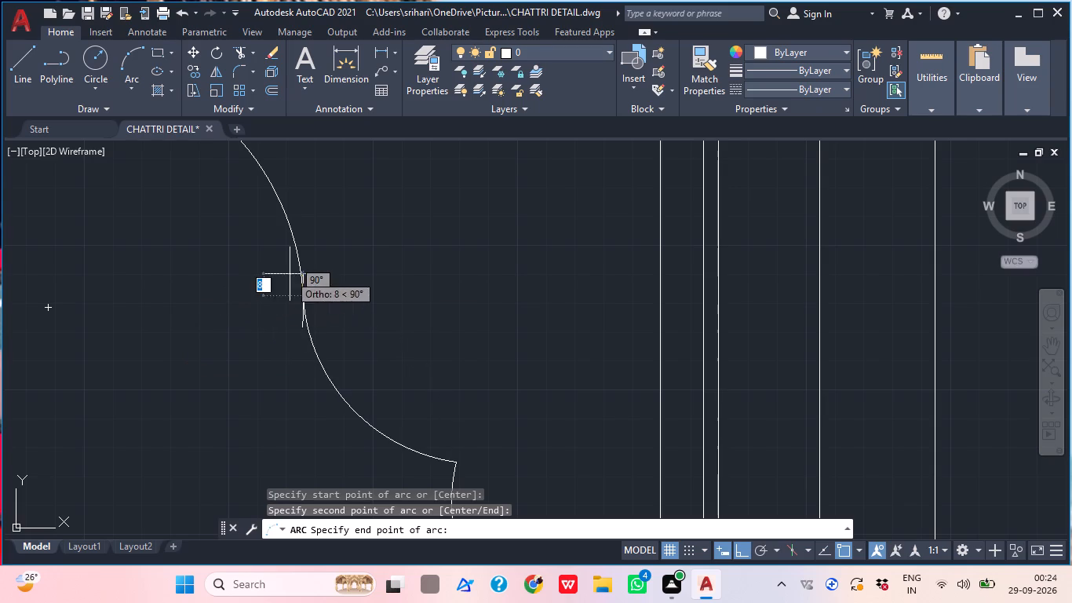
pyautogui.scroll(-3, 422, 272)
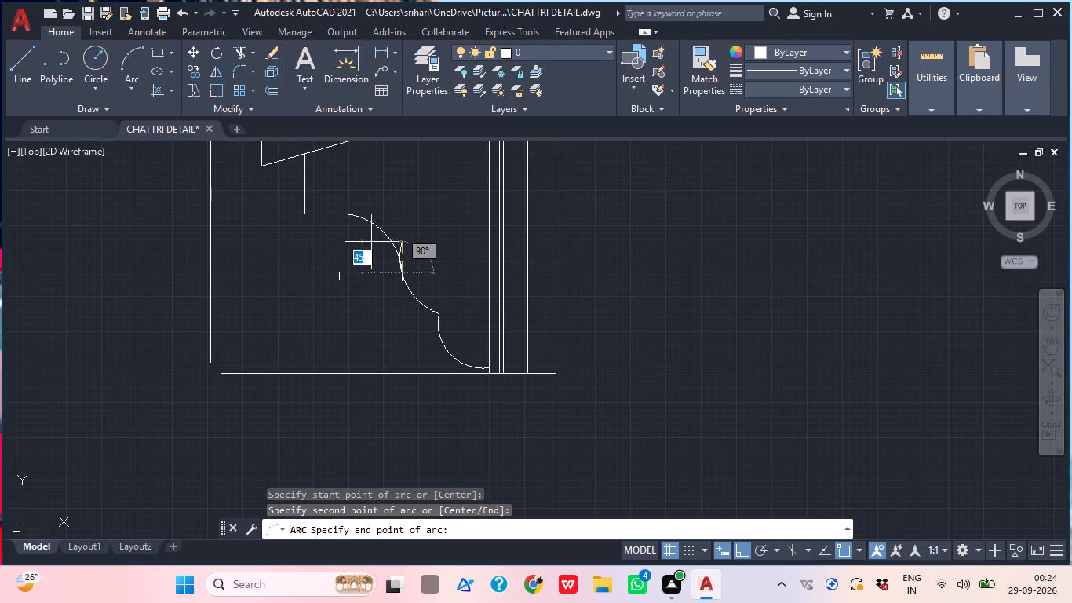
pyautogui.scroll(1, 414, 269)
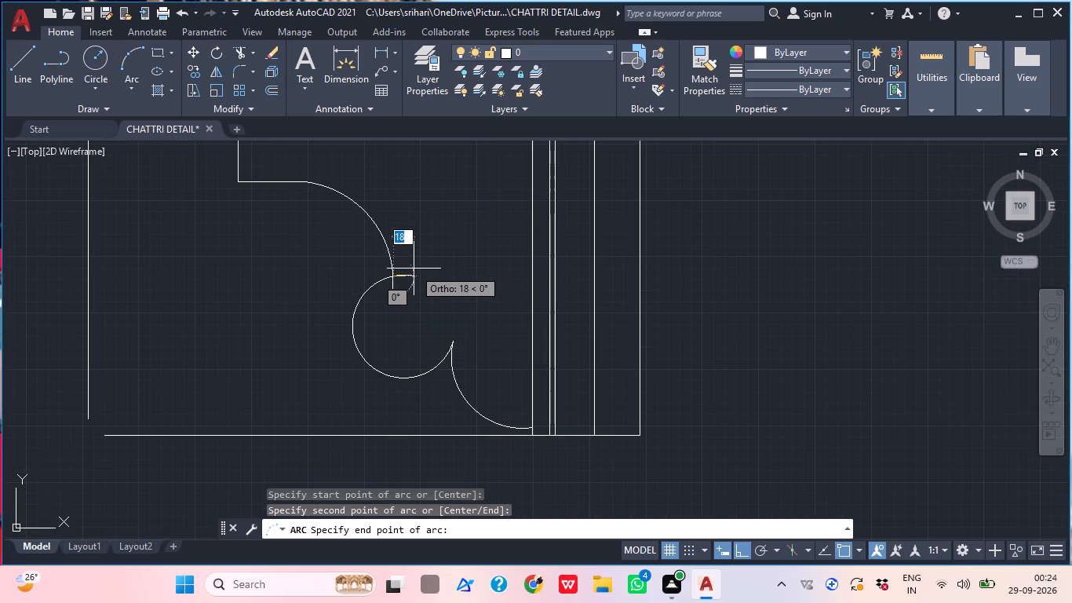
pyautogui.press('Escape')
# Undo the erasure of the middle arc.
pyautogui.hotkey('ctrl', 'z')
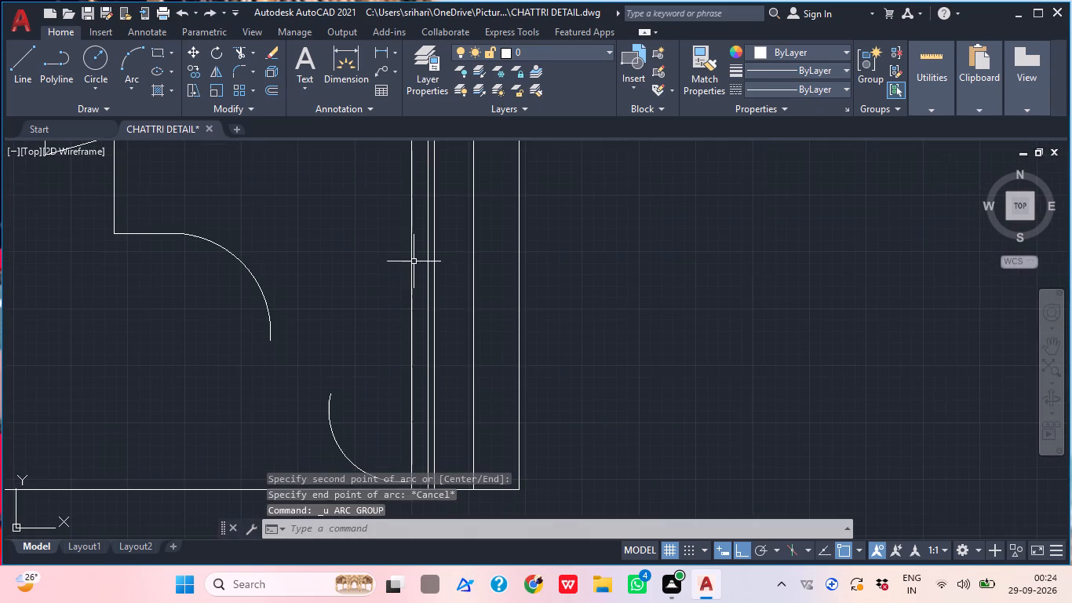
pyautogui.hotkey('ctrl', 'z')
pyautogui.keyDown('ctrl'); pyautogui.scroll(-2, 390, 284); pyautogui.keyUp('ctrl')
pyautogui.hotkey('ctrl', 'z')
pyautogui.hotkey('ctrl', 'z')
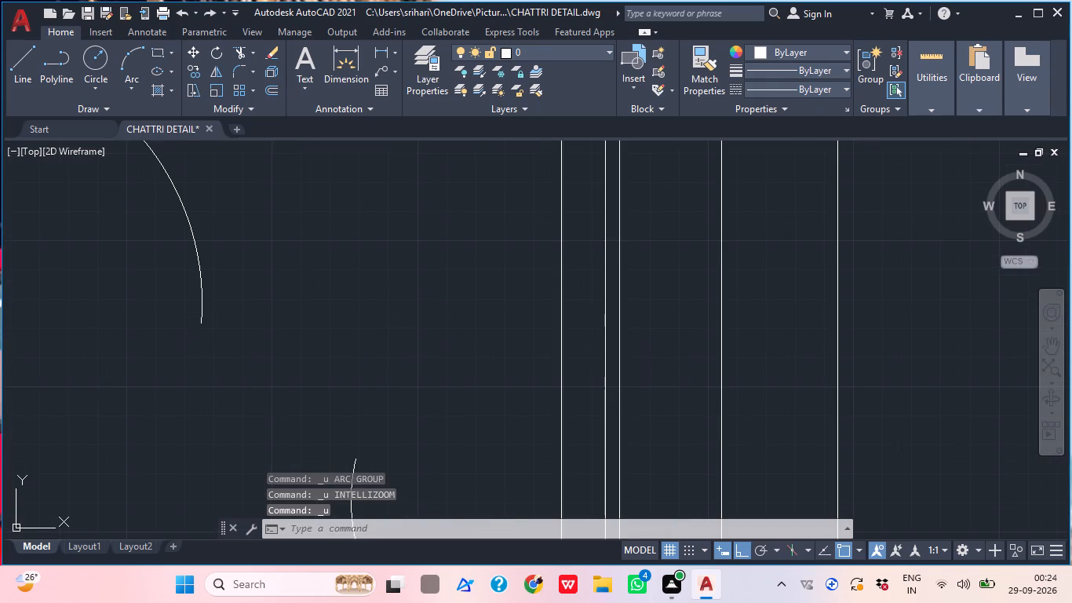
# Erase the bracket's middle arc between the upper and lower arcs.
pyautogui.scroll(-2, 400, 276)
pyautogui.scroll(1, 353, 323)
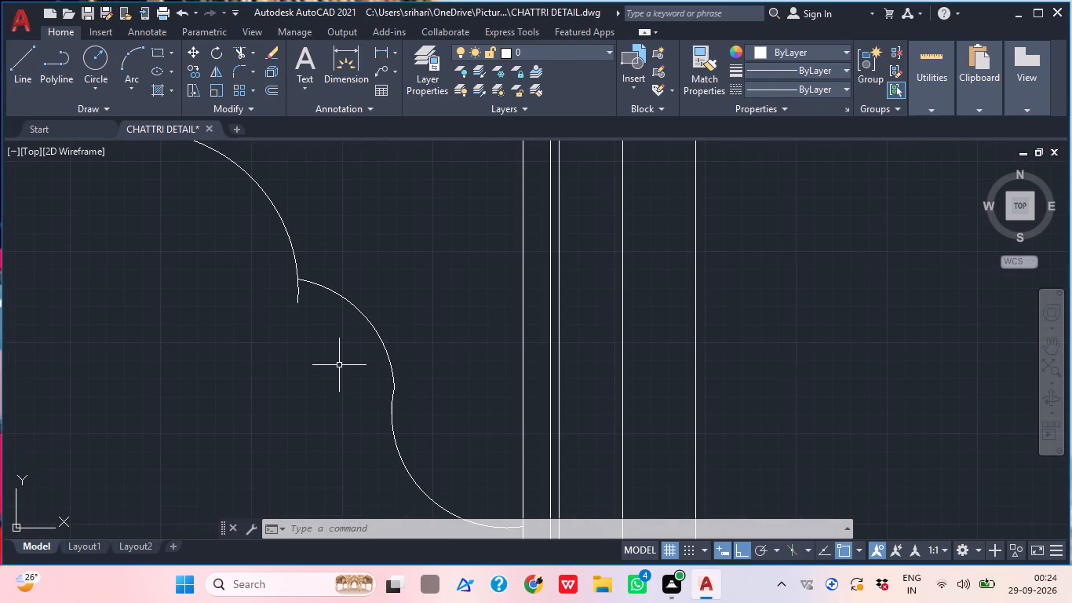
pyautogui.scroll(-1, 331, 364)
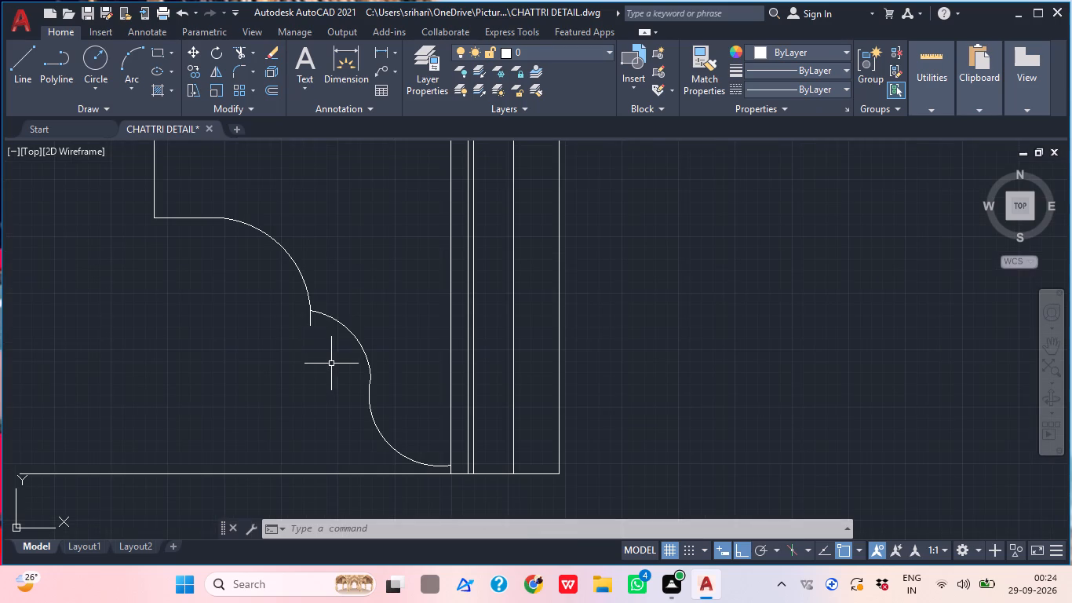
pyautogui.click(331, 318)
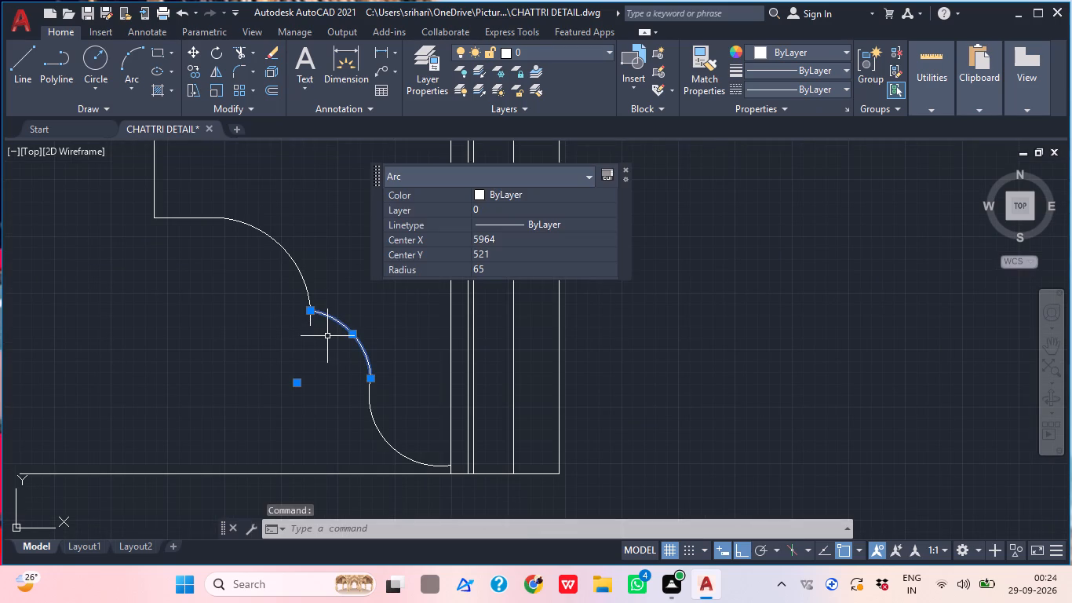
pyautogui.press('Delete')
# Draw a three-point arc from a point just above the upper arc's lower end through the lower arc's top end, finishing slightly below it.
pyautogui.click(121, 68)
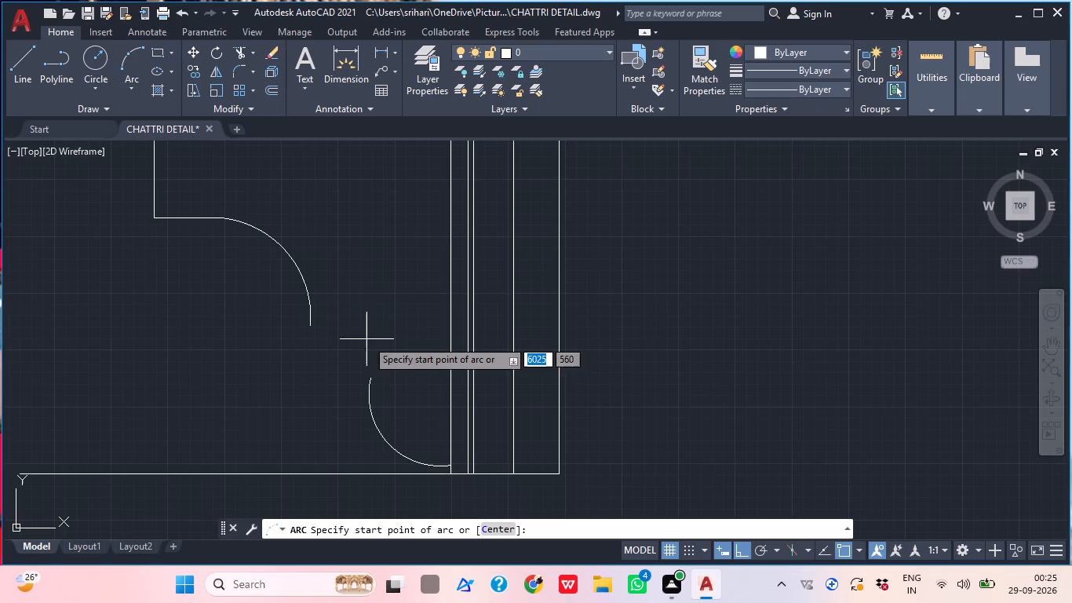
pyautogui.scroll(1, 312, 300)
pyautogui.click(308, 300)
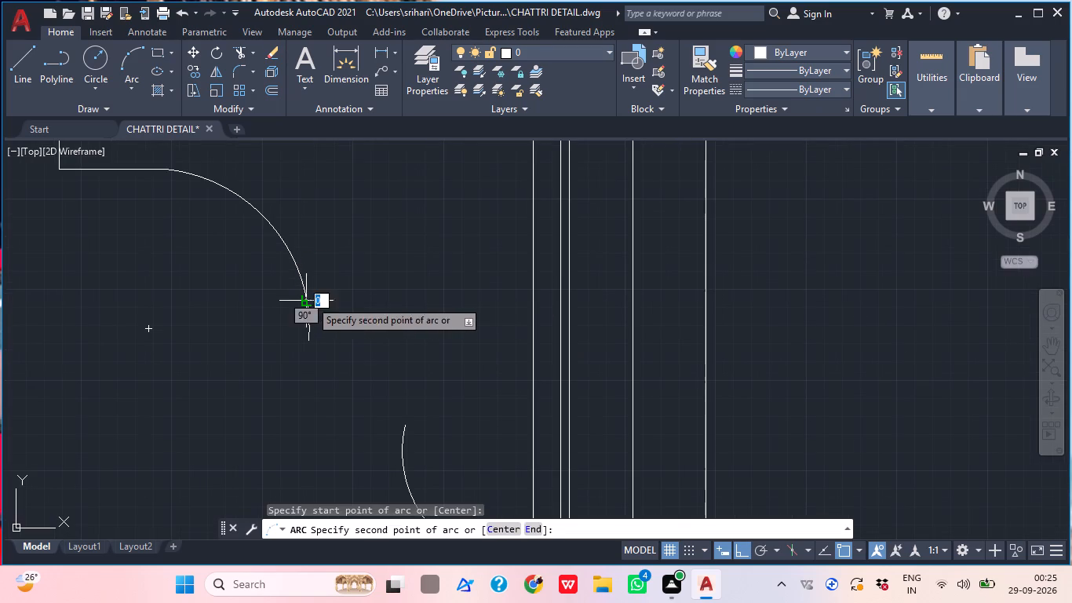
pyautogui.click(398, 429)
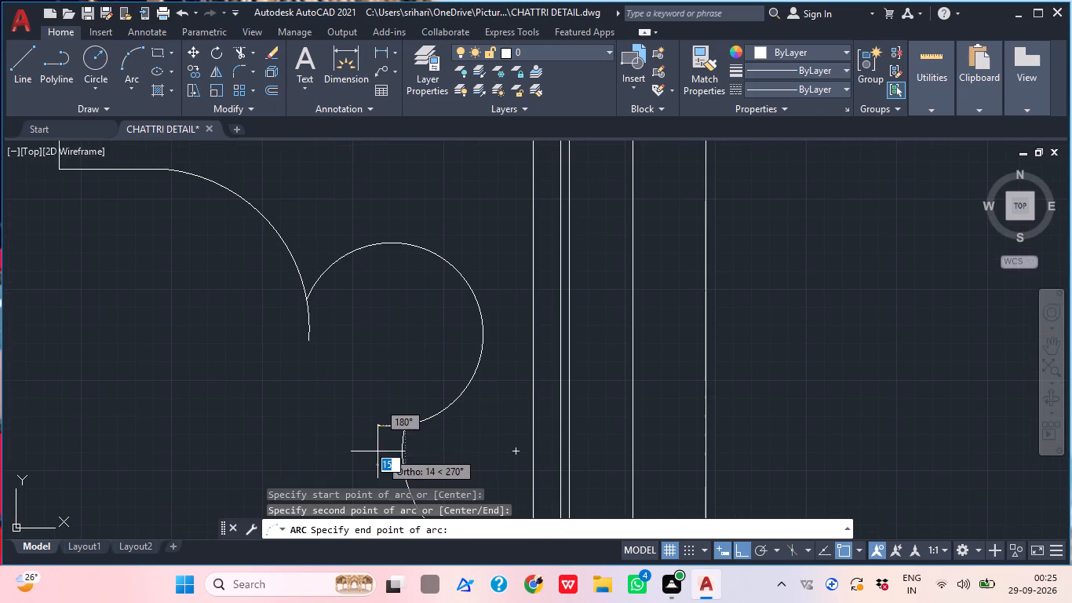
pyautogui.click(381, 465)
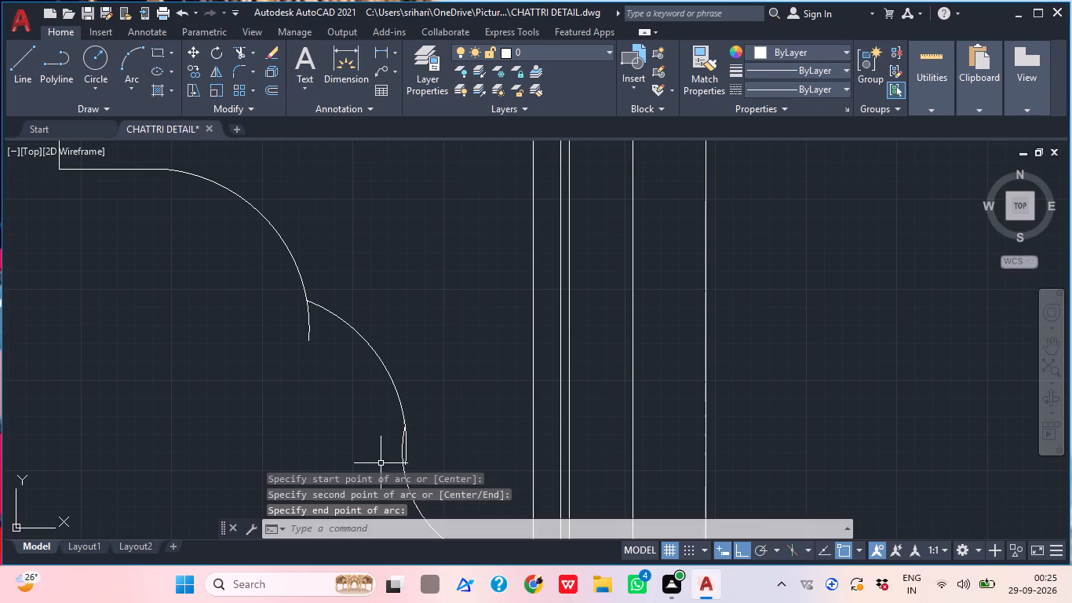
# Trim the upper arc's short overhang below its junction with the middle arc.
pyautogui.write('TR')
pyautogui.press('space')
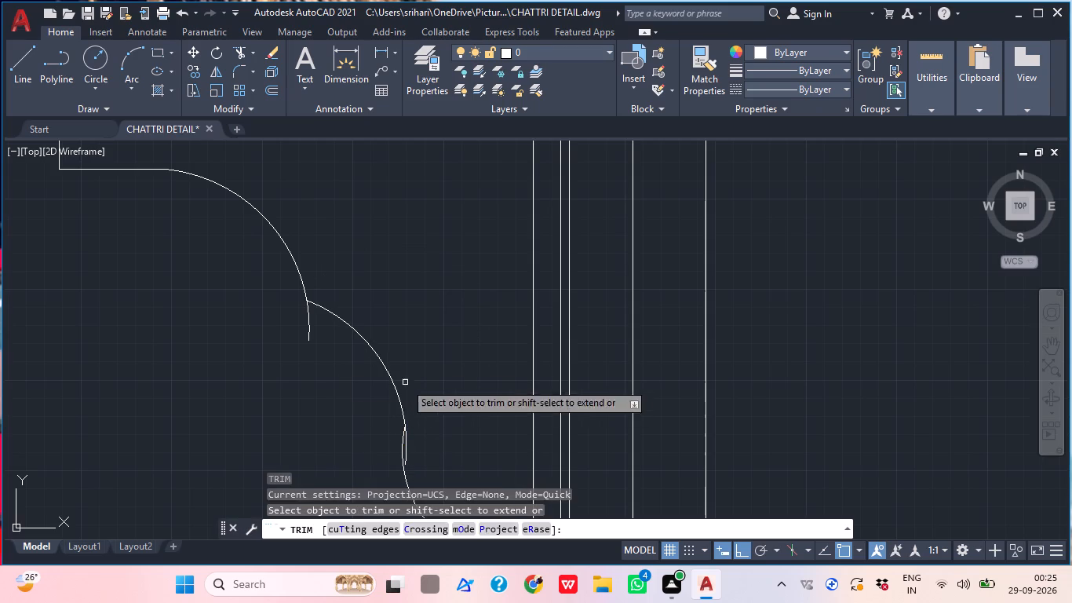
pyautogui.click(330, 338)
pyautogui.click(283, 308)
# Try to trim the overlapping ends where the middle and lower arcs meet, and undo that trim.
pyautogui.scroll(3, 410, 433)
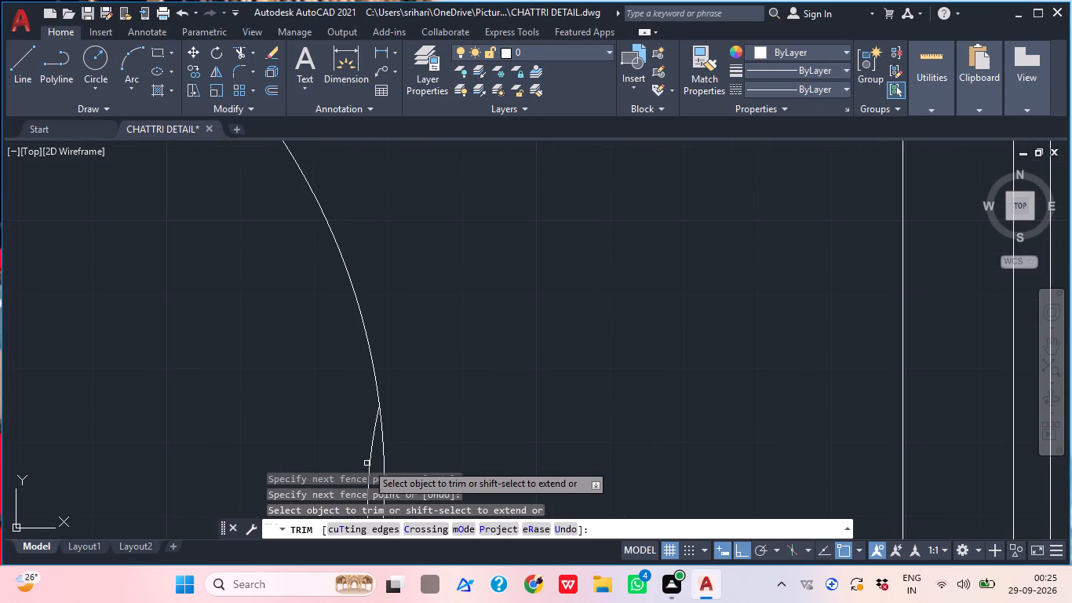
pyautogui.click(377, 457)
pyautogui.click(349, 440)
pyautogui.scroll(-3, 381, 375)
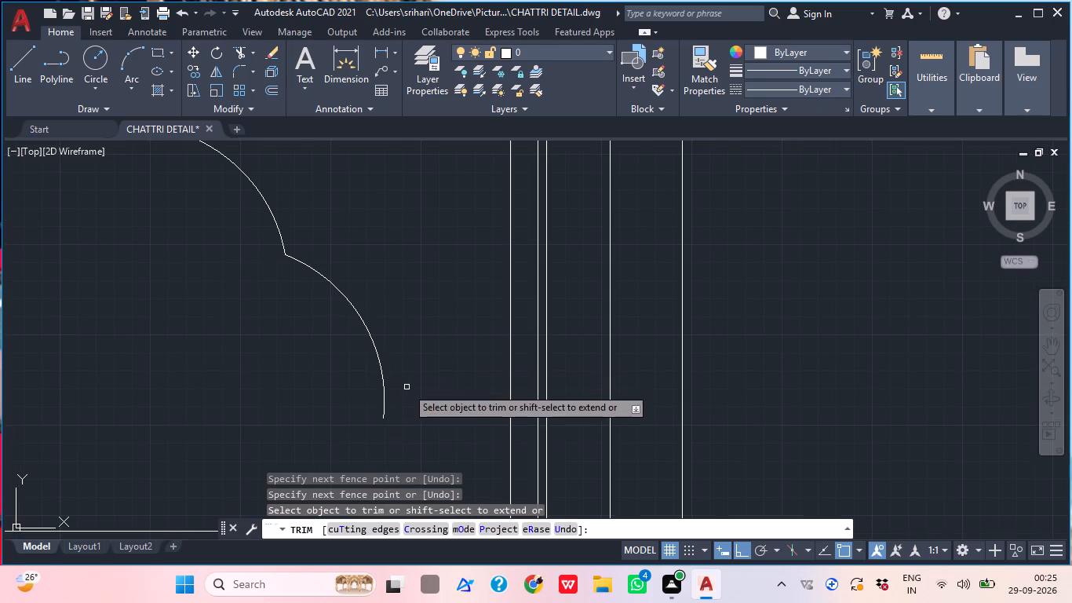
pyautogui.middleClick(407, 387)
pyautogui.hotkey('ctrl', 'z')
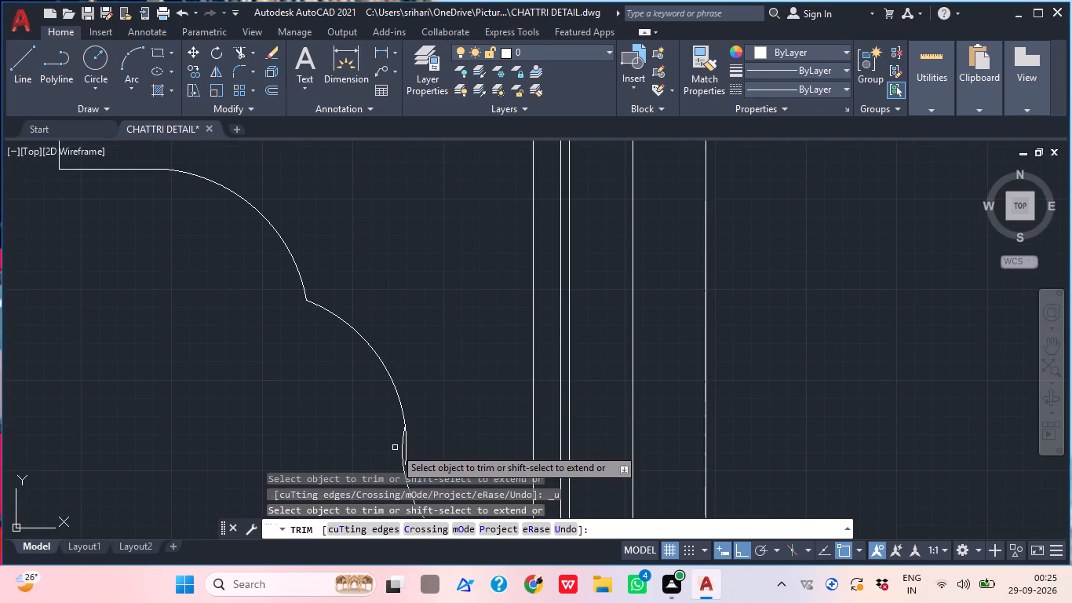
# Trim the middle arc's short overhang beyond its junction with the lower arc.
pyautogui.moveTo(395, 448); pyautogui.dragTo(439, 262, button='middle')
pyautogui.scroll(2, 454, 268)
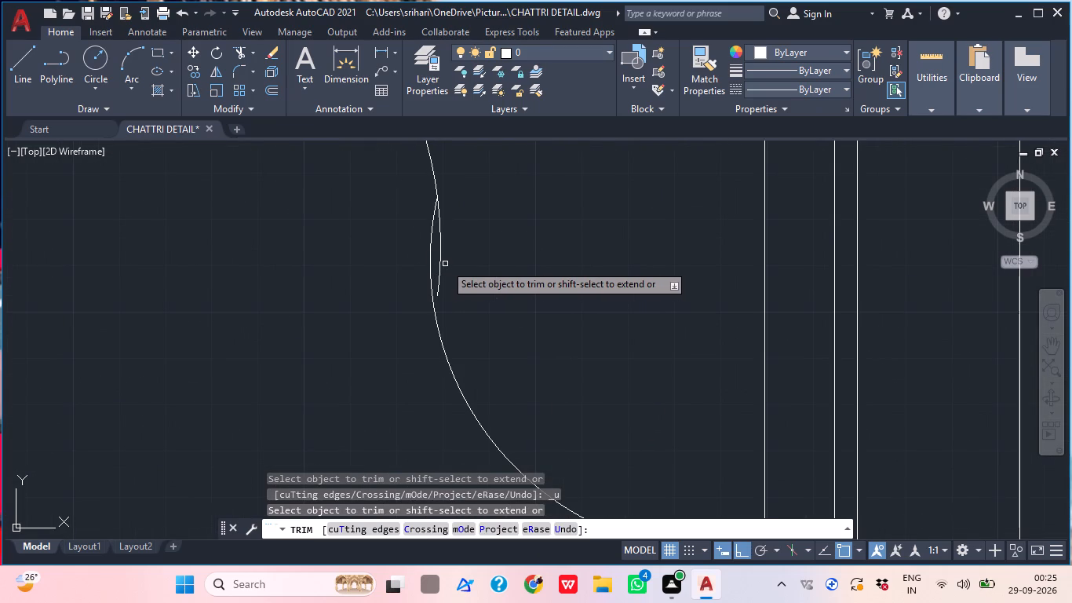
pyautogui.click(443, 264)
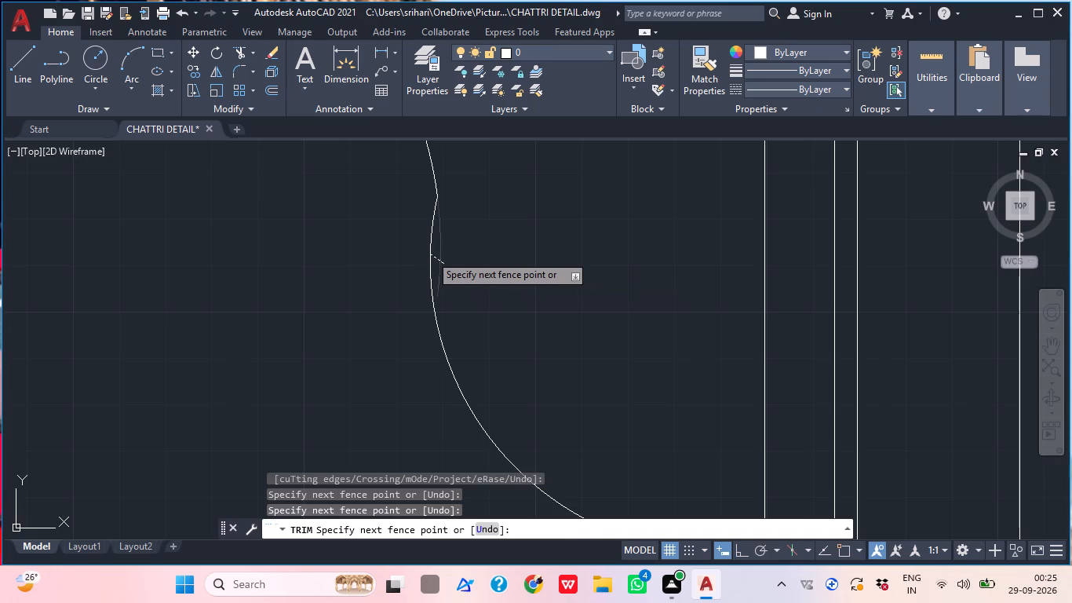
pyautogui.click(430, 254)
pyautogui.scroll(-3, 450, 246)
pyautogui.moveTo(477, 283); pyautogui.dragTo(469, 327, button='middle')
pyautogui.scroll(-1, 472, 308)
pyautogui.scroll(1, 472, 308)
pyautogui.scroll(-1, 472, 308)
pyautogui.moveTo(480, 289); pyautogui.dragTo(454, 408, button='middle')
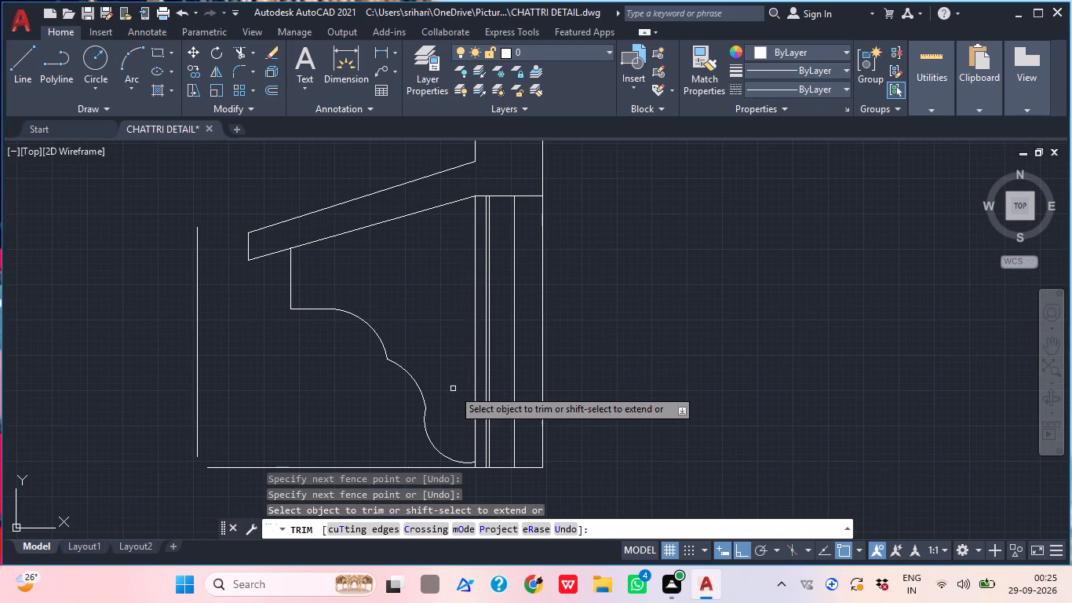
pyautogui.press('Escape')
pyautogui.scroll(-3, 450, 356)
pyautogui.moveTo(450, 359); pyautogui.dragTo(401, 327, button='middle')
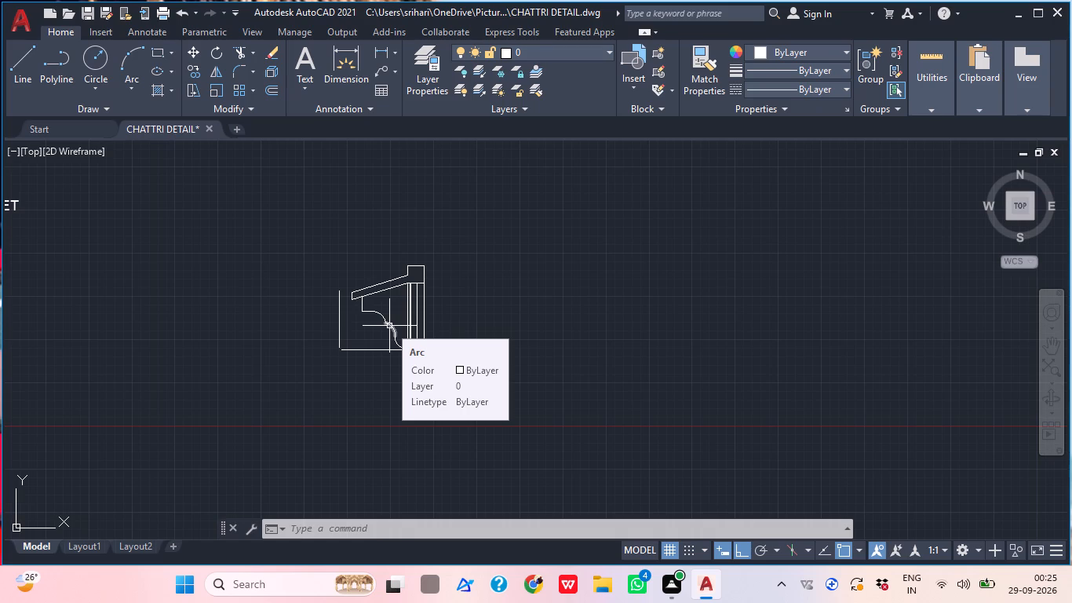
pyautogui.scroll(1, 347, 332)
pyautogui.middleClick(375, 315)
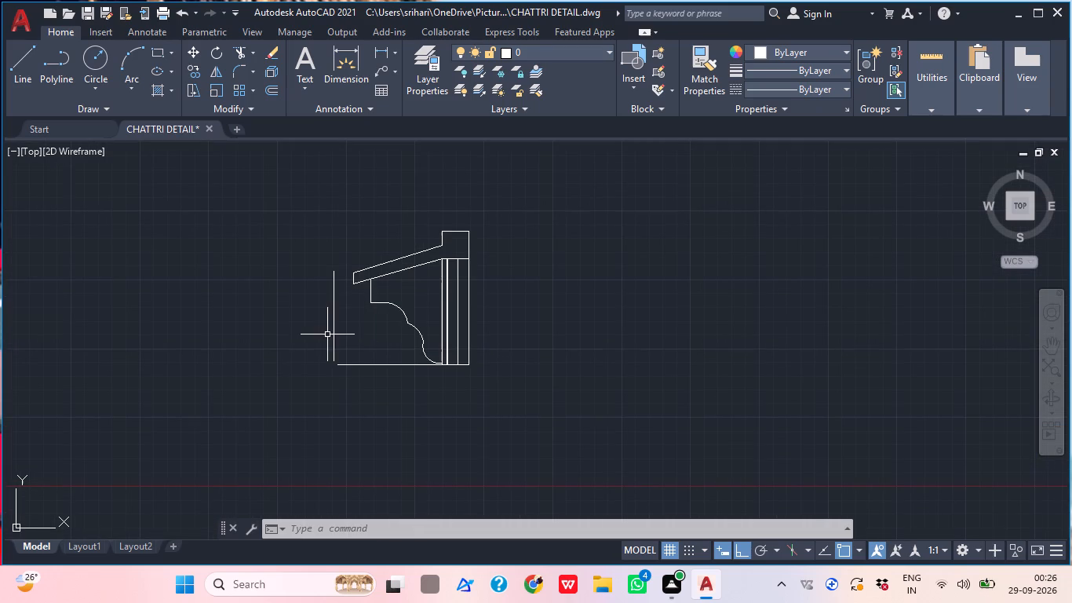
# Examine the joined arcs of the bracket profile between the sloping slab and the wall base.
pyautogui.scroll(2, 353, 328)
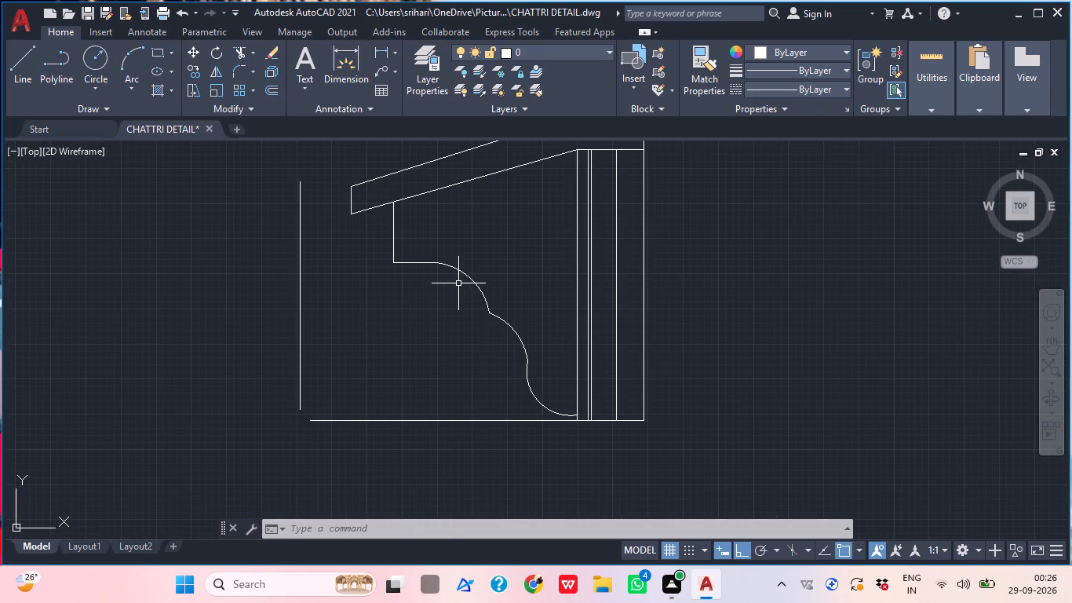
pyautogui.scroll(2, 470, 294)
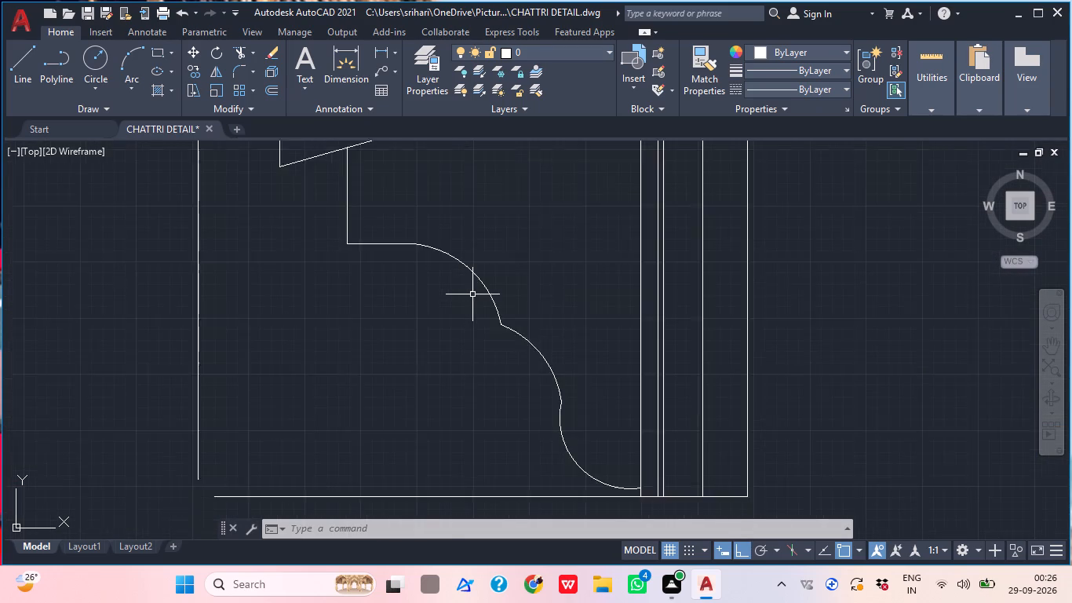
pyautogui.moveTo(538, 302); pyautogui.dragTo(436, 302, button='middle')
pyautogui.scroll(-3, 474, 286)
pyautogui.scroll(1, 483, 334)
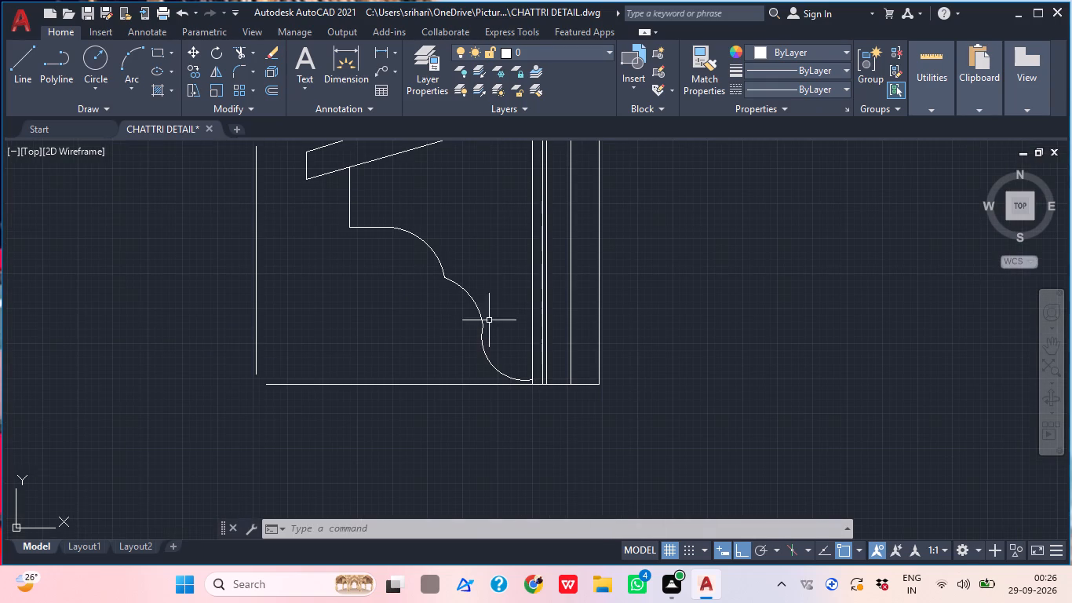
pyautogui.scroll(-2, 502, 306)
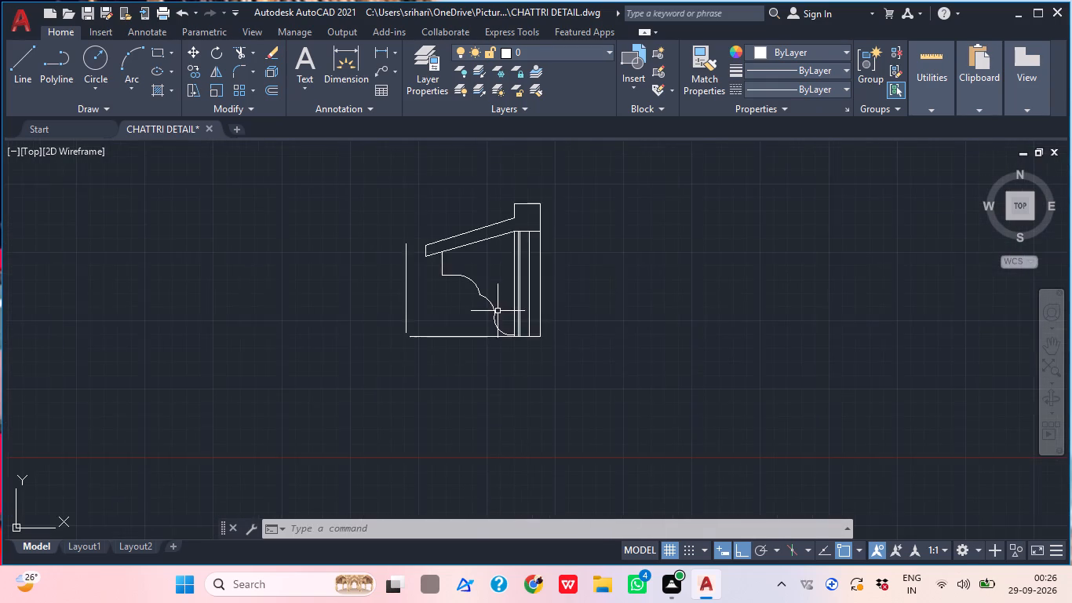
pyautogui.scroll(2, 469, 309)
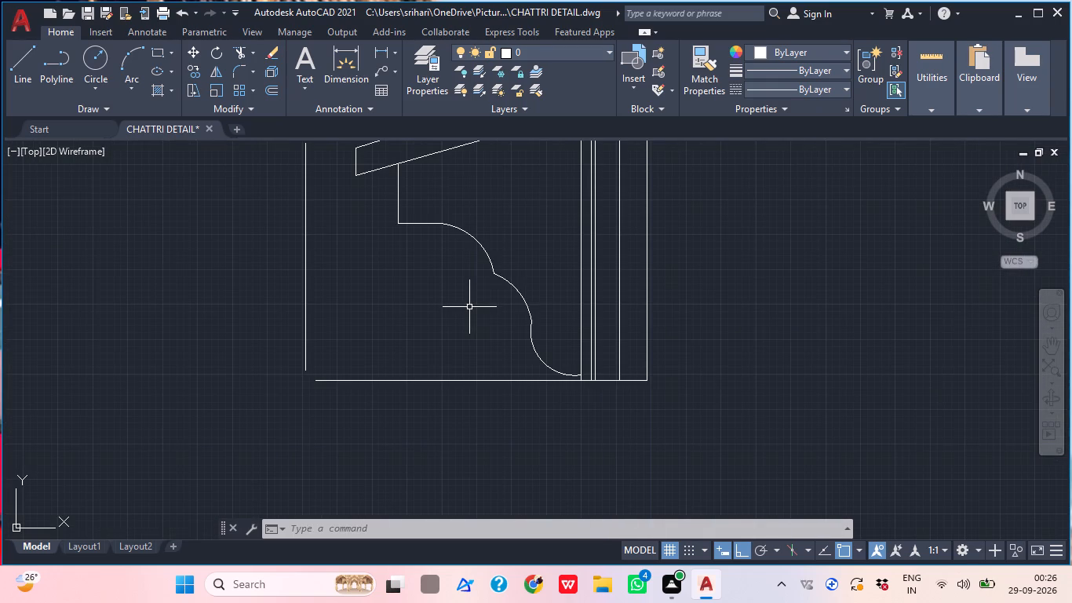
pyautogui.moveTo(419, 396); pyautogui.dragTo(403, 402, button='middle')
# Stretch the wall's horizontal top line about 28 past its left edge and about 25 past its right edge.
pyautogui.moveTo(425, 334); pyautogui.dragTo(246, 494, button='middle')
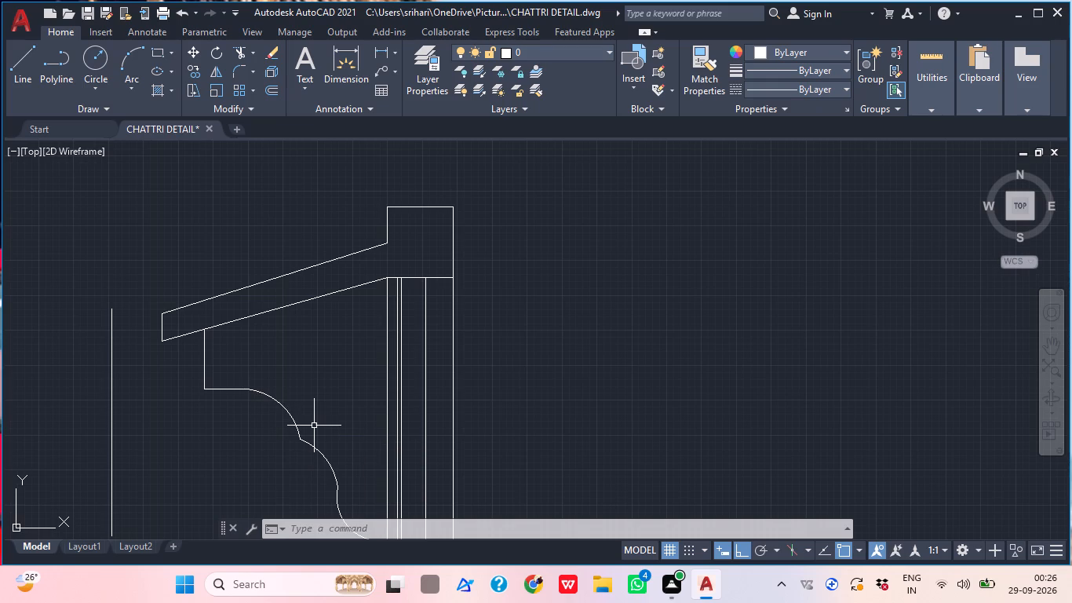
pyautogui.moveTo(414, 414); pyautogui.dragTo(363, 481, button='middle')
pyautogui.scroll(2, 409, 236)
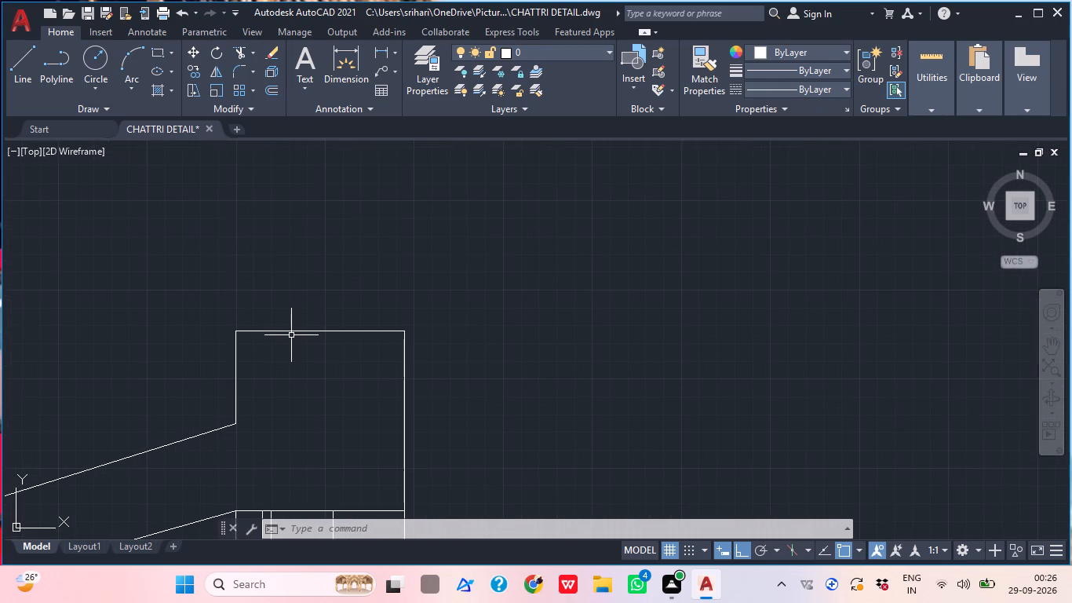
pyautogui.click(291, 335)
pyautogui.click(283, 327)
pyautogui.scroll(2, 264, 327)
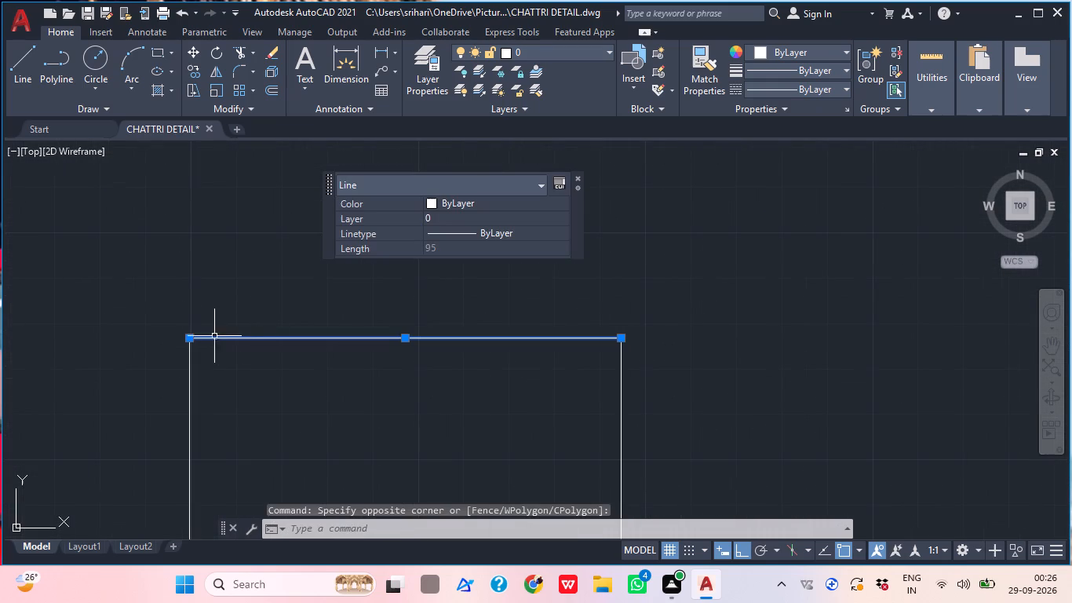
pyautogui.click(186, 341)
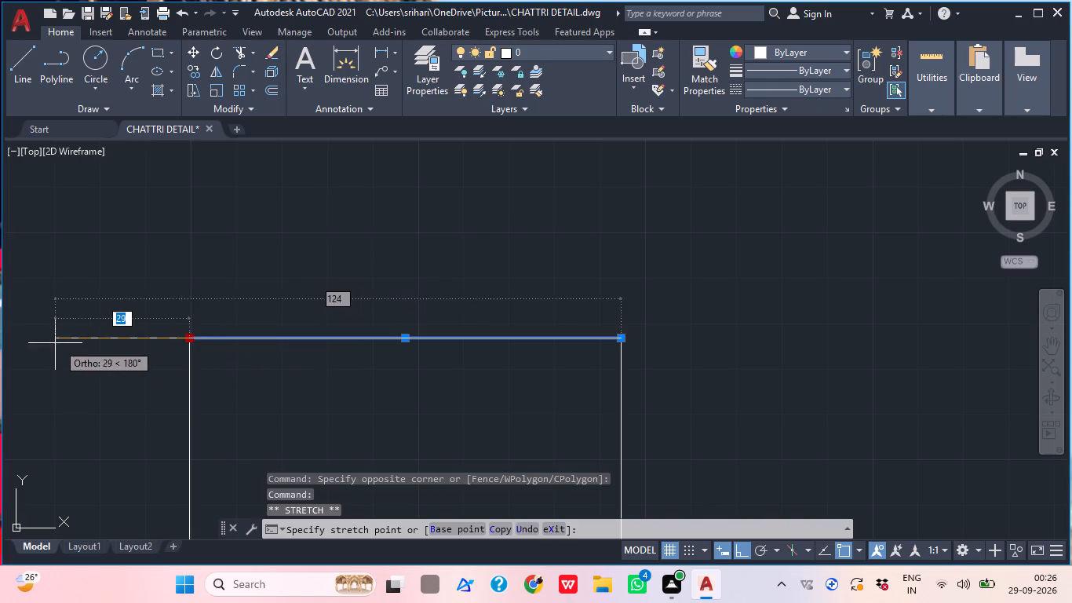
pyautogui.click(60, 349)
pyautogui.scroll(-2, 226, 290)
pyautogui.scroll(1, 251, 290)
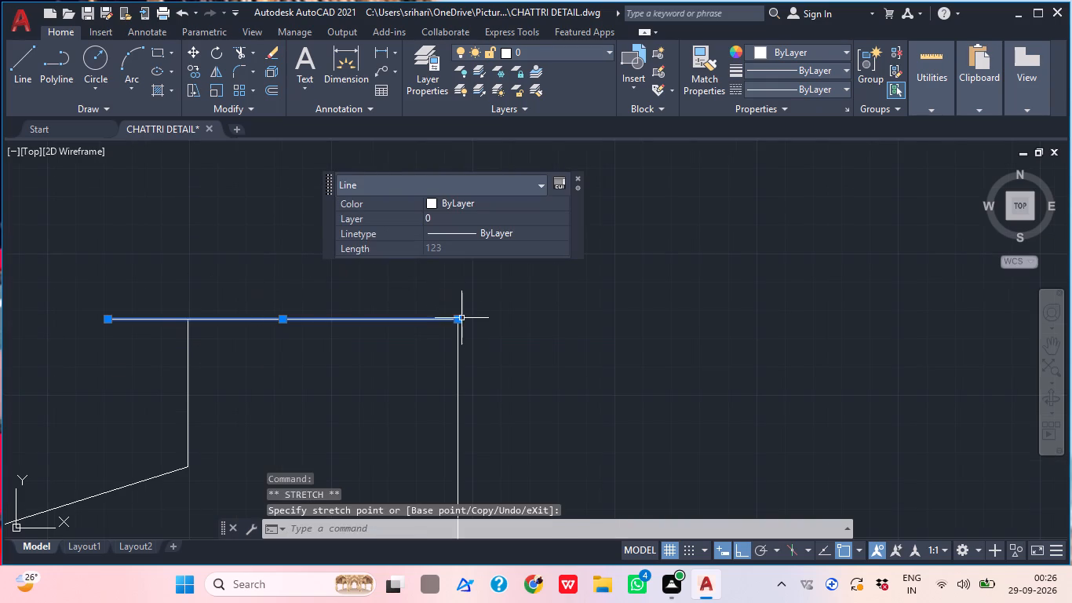
pyautogui.scroll(1, 461, 320)
pyautogui.click(457, 320)
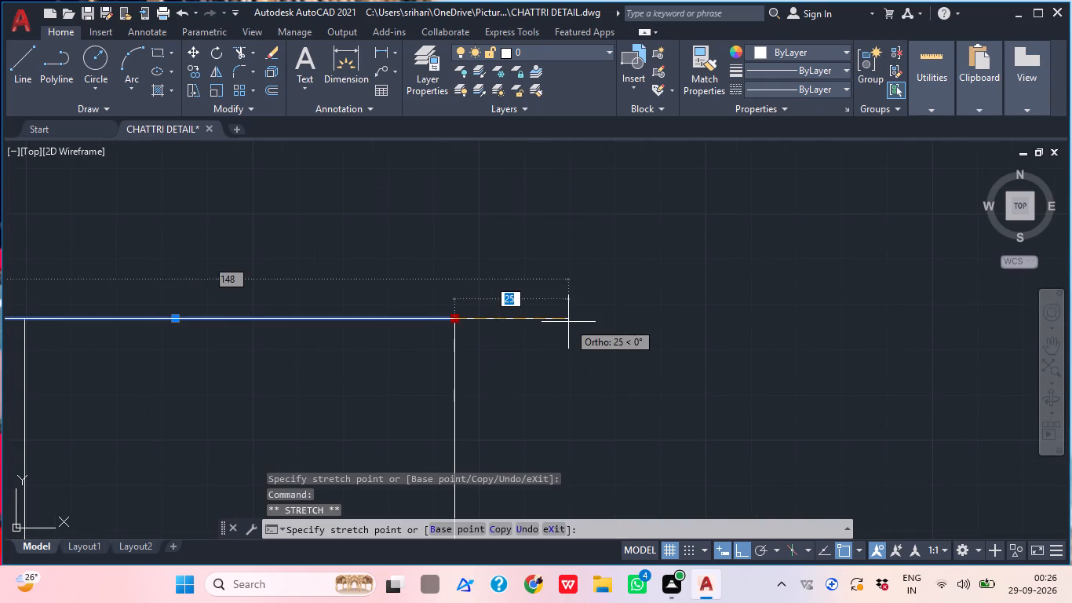
pyautogui.click(568, 322)
pyautogui.scroll(-2, 596, 258)
pyautogui.press('Escape')
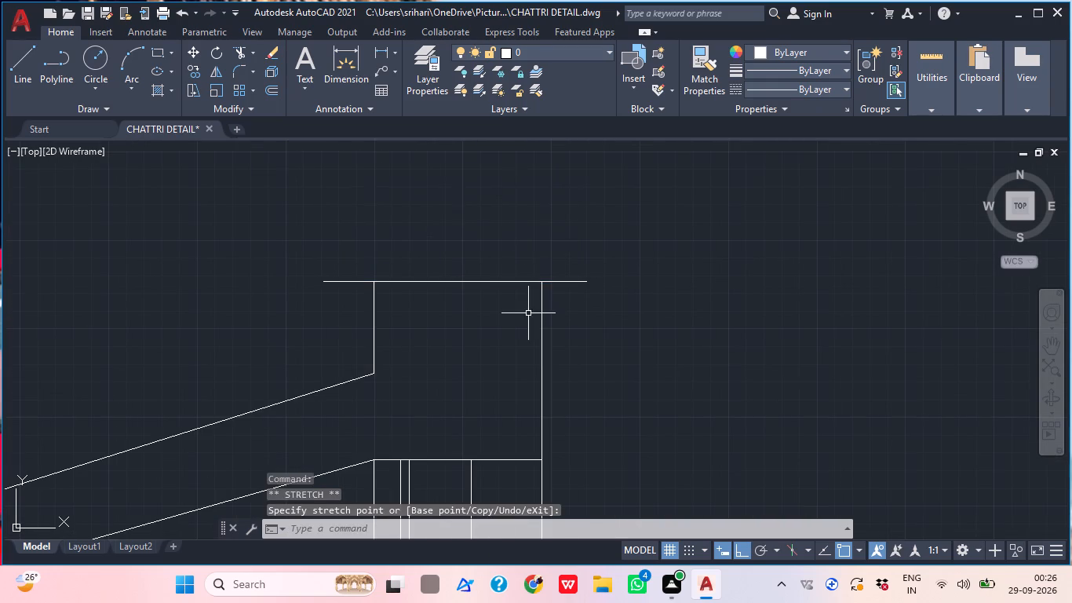
# Draw a breakline across the wall's top from its left corner to its right corner, with the break symbol at the midpoint.
pyautogui.click(495, 323)
pyautogui.click(455, 217)
pyautogui.write('BRE')
pyautogui.press('a')
pyautogui.press('k')
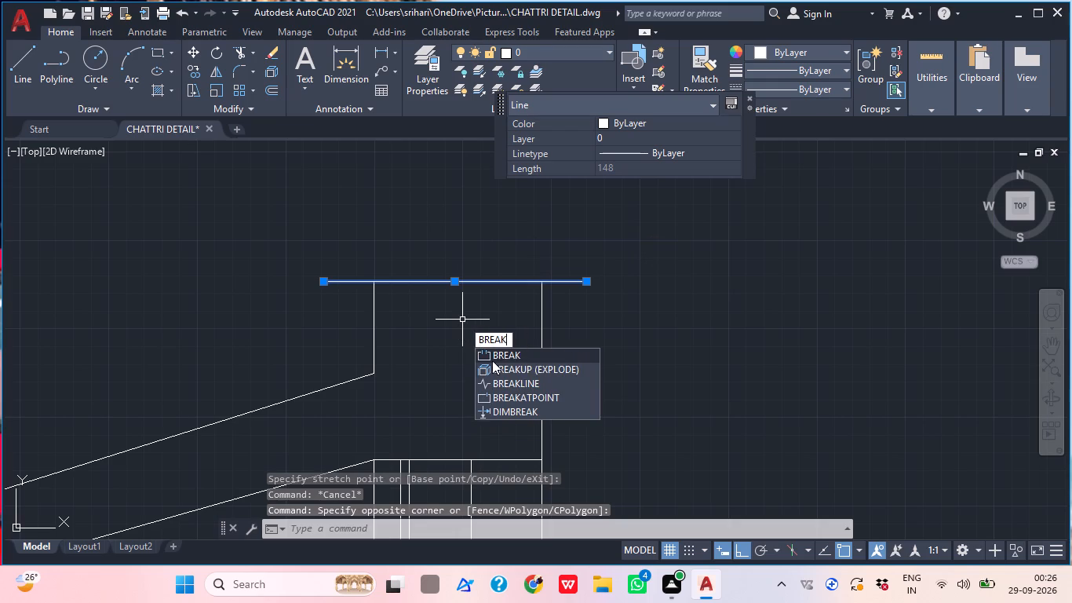
pyautogui.click(498, 379)
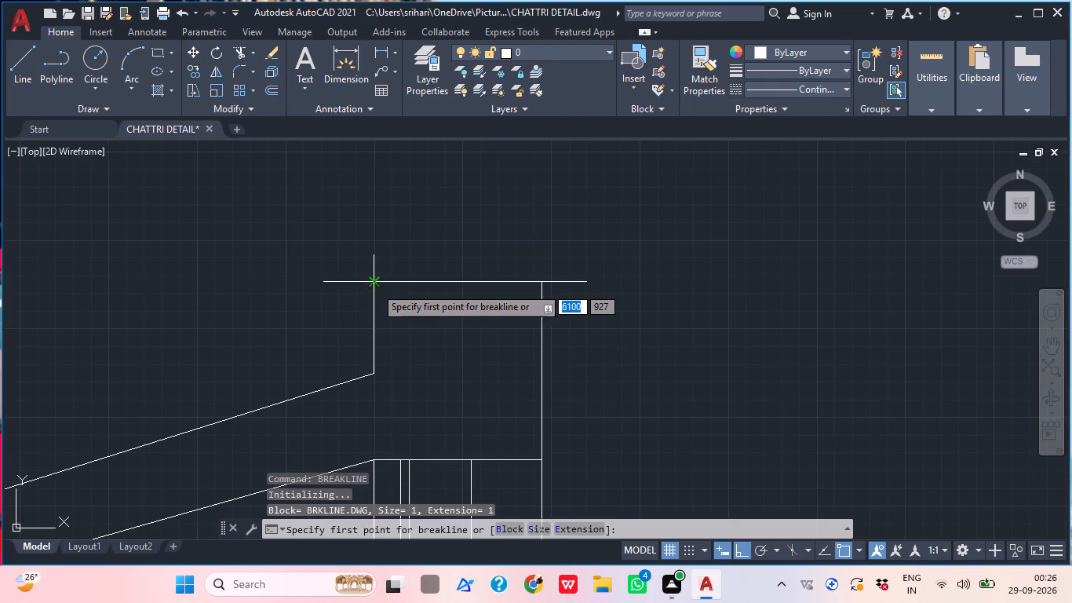
pyautogui.click(374, 279)
pyautogui.click(545, 281)
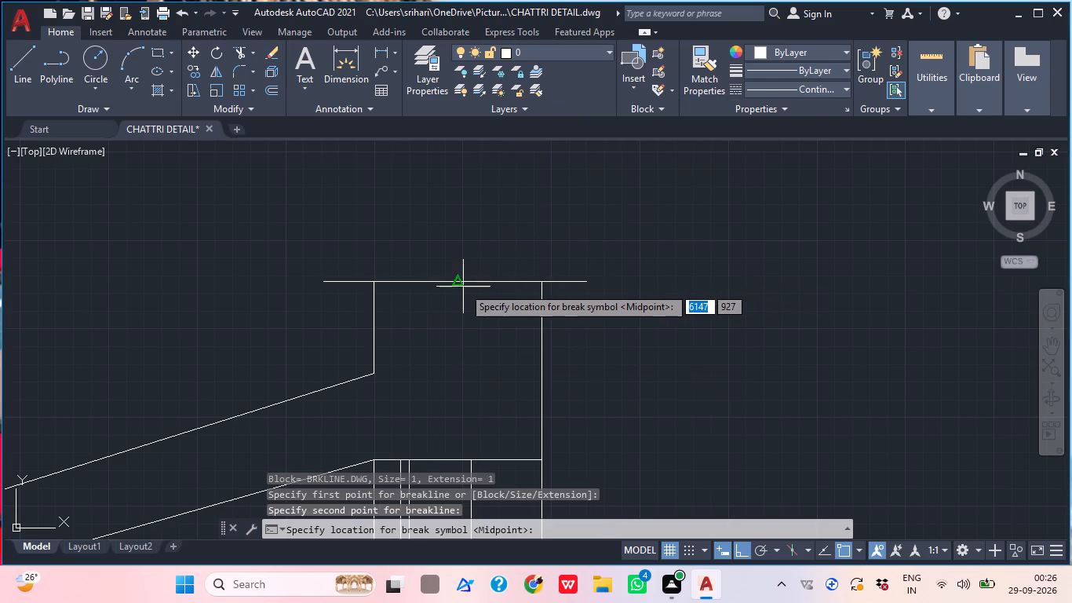
pyautogui.click(454, 279)
# Scale up the breakline freehand from a base point at the break symbol's middle so the zigzag is clearly larger.
pyautogui.scroll(3, 457, 271)
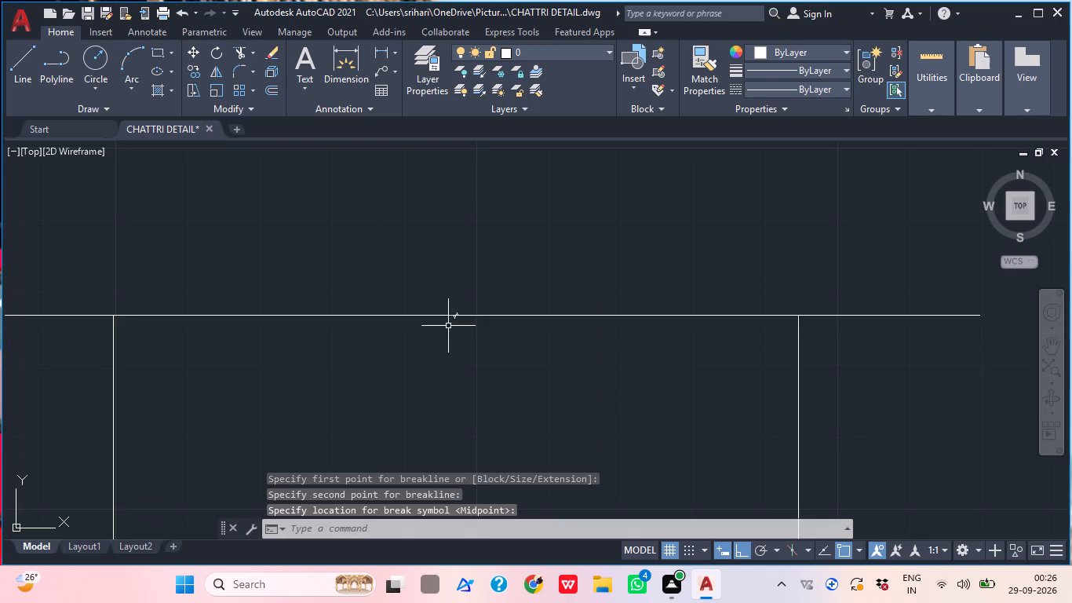
pyautogui.scroll(8, 454, 316)
pyautogui.click(412, 324)
pyautogui.click(358, 329)
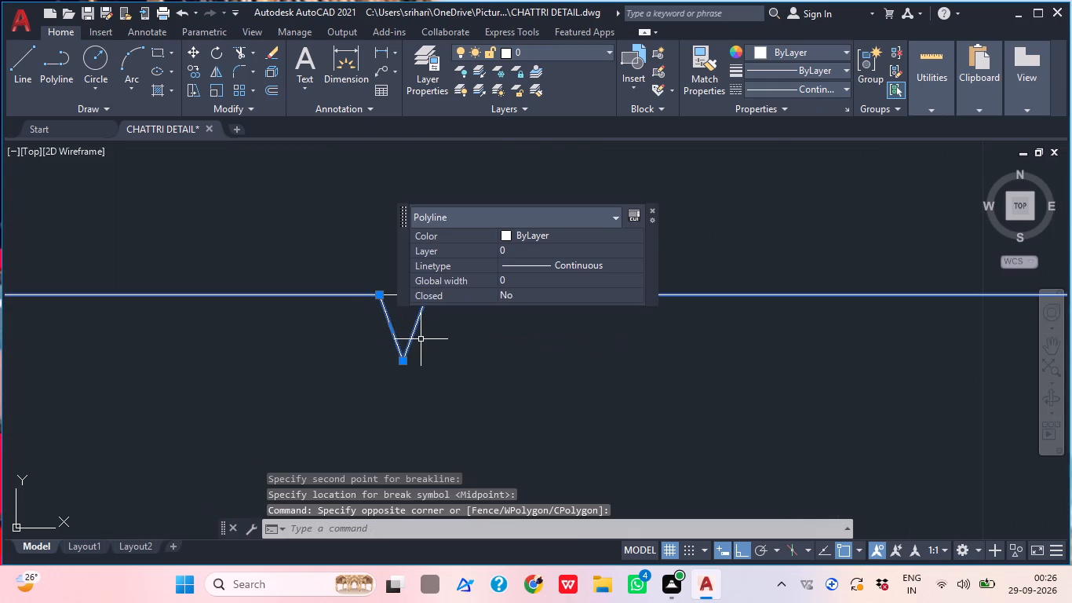
pyautogui.press('s')
pyautogui.write('C')
pyautogui.press('space')
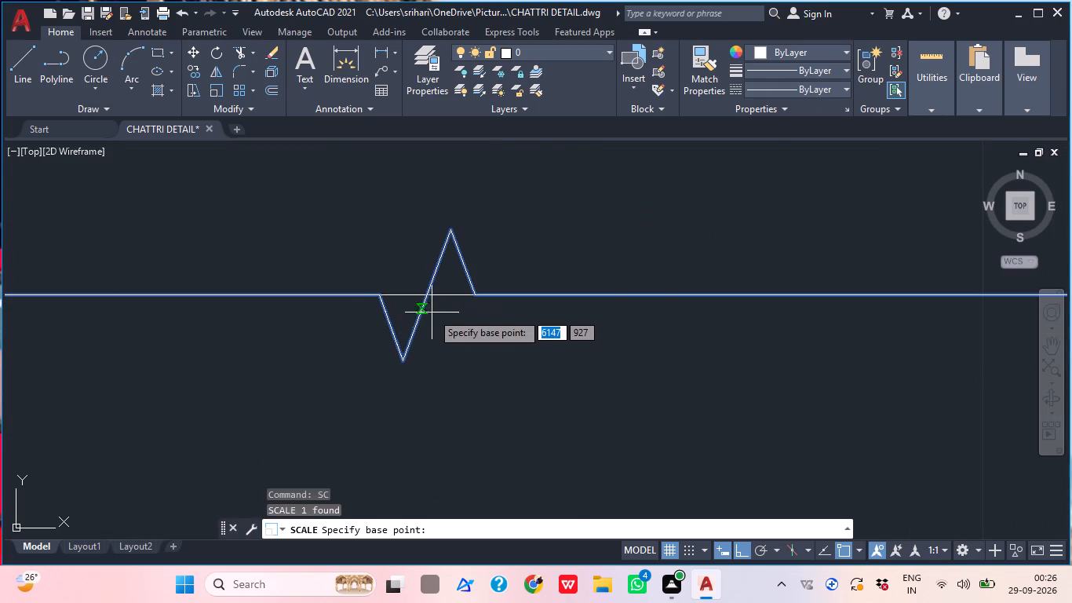
pyautogui.click(421, 292)
pyautogui.scroll(-6, 543, 346)
pyautogui.scroll(-3, 632, 367)
pyautogui.scroll(1, 632, 367)
pyautogui.scroll(-6, 632, 367)
pyautogui.scroll(5, 645, 404)
pyautogui.scroll(-5, 825, 433)
pyautogui.moveTo(837, 446); pyautogui.dragTo(242, 375, button='middle')
pyautogui.scroll(-2, 419, 269)
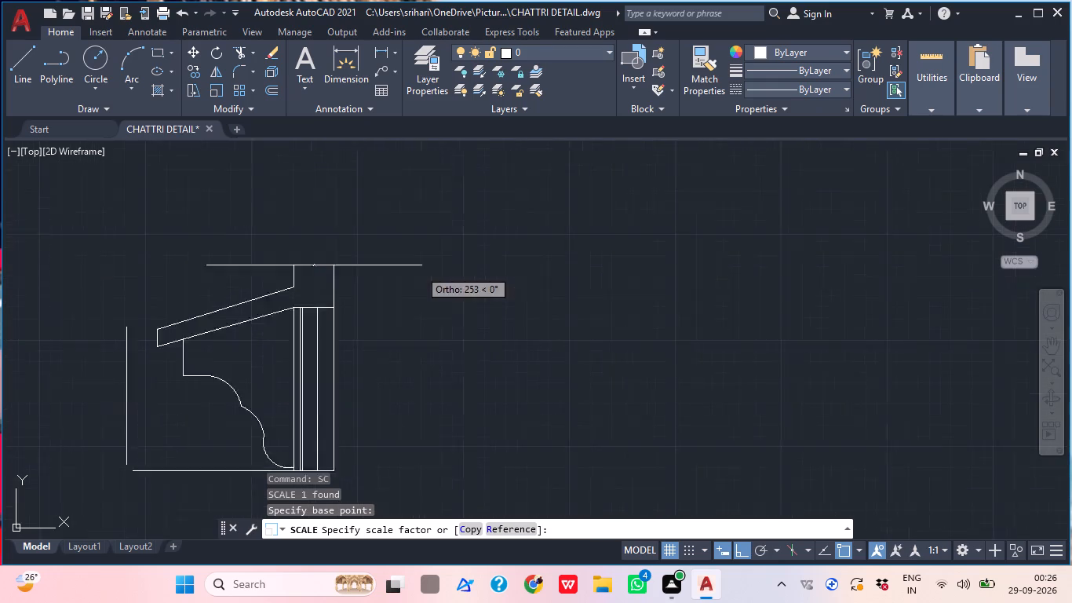
pyautogui.scroll(-2, 423, 272)
pyautogui.scroll(3, 561, 354)
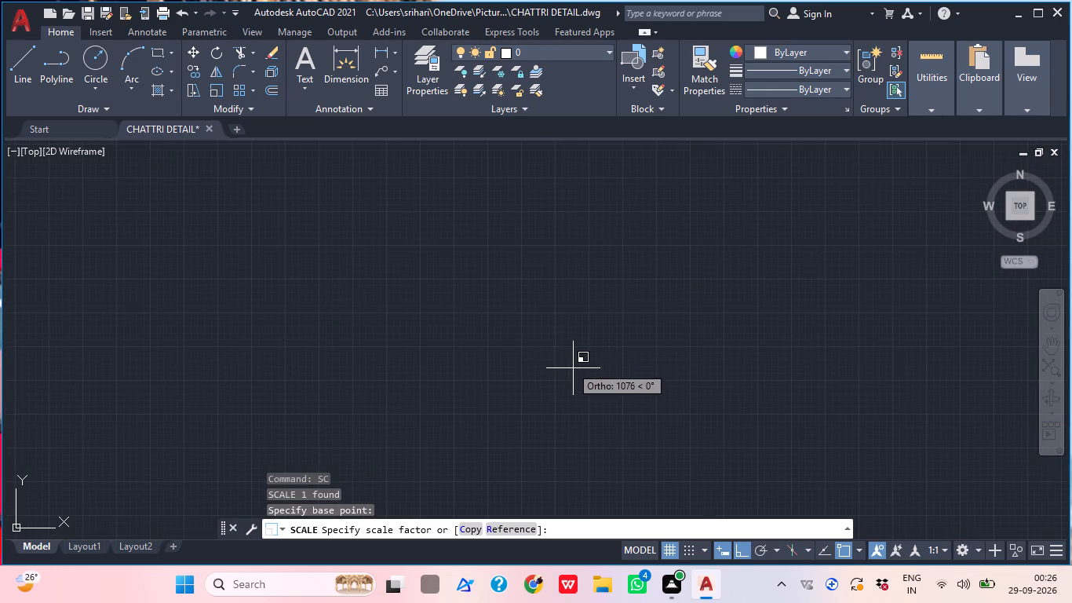
pyautogui.moveTo(573, 368); pyautogui.dragTo(642, 455, button='middle')
pyautogui.scroll(-1, 636, 453)
pyautogui.click(765, 415)
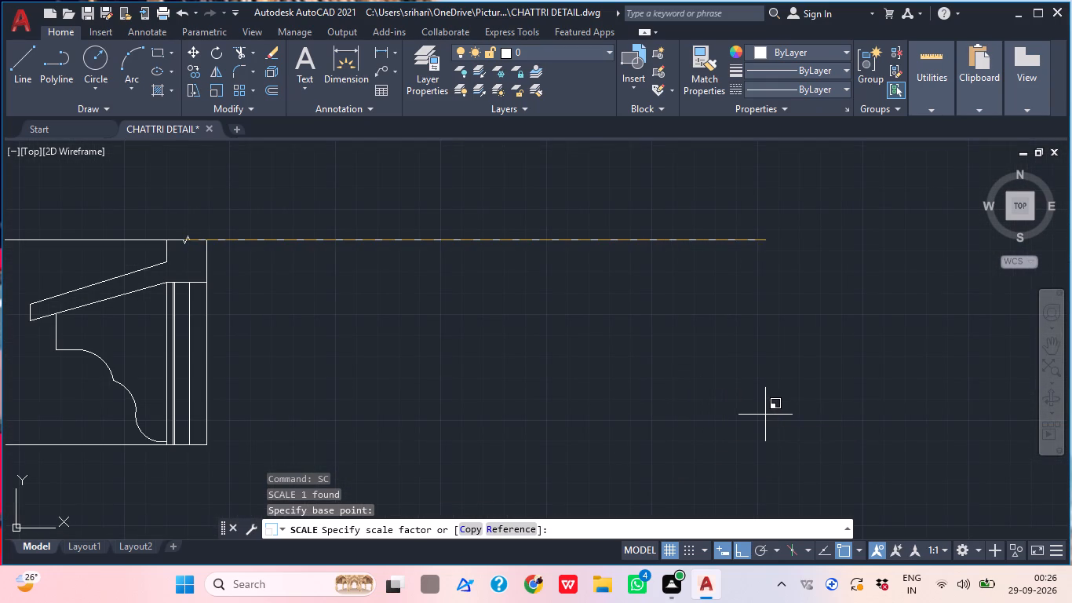
# Trim the enlarged breakline's long ends beyond the wall's top line on both sides.
pyautogui.scroll(2, 231, 261)
pyautogui.moveTo(232, 258); pyautogui.dragTo(490, 423, button='middle')
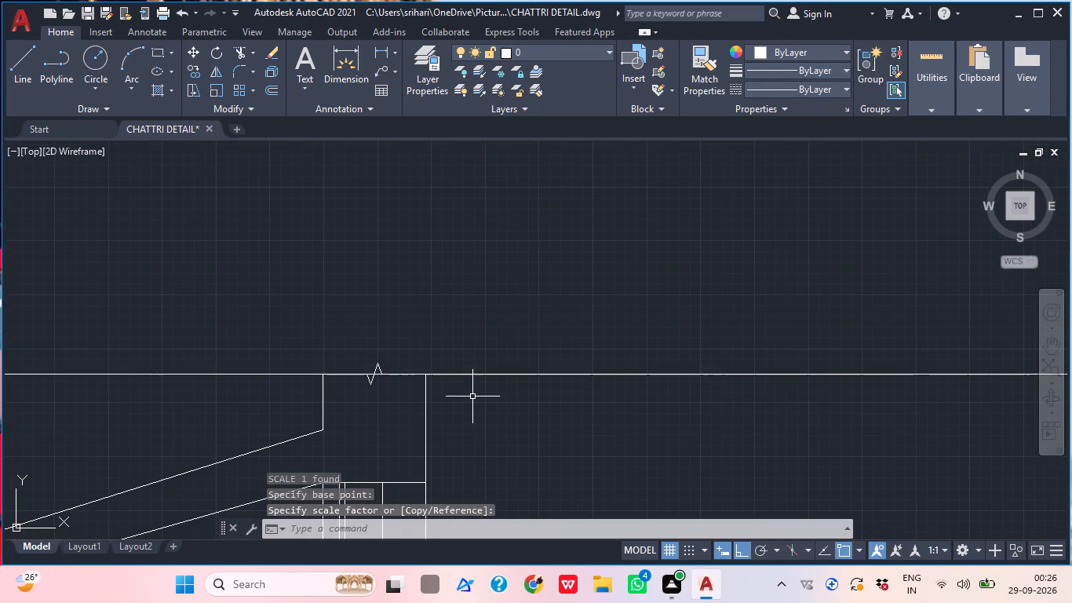
pyautogui.write('T')
pyautogui.press('space')
pyautogui.press('Escape')
pyautogui.write('TR')
pyautogui.press('space')
pyautogui.click(487, 384)
pyautogui.click(471, 326)
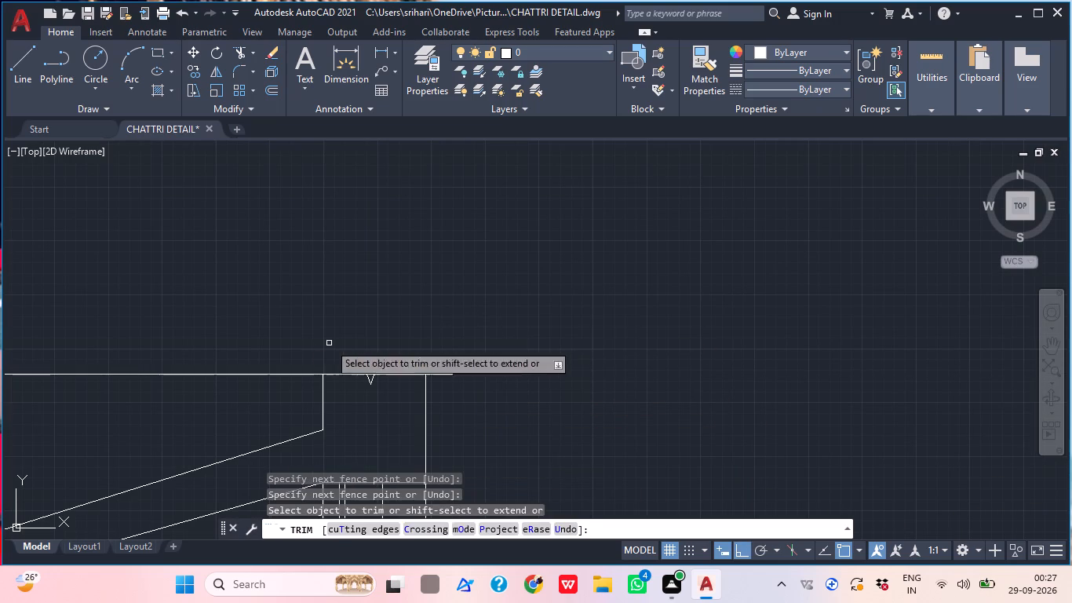
pyautogui.moveTo(255, 355); pyautogui.dragTo(246, 372)
pyautogui.click(236, 399)
pyautogui.click(239, 365)
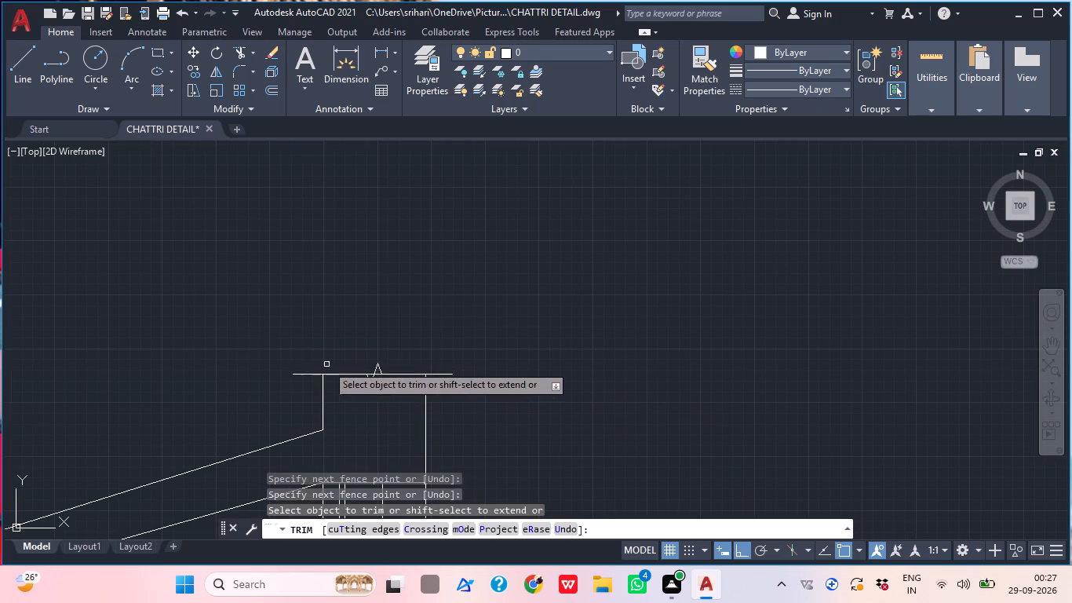
pyautogui.press('Escape')
# Examine the whole bracket section with its breakline and its placement beside the plan drawing.
pyautogui.scroll(-3, 444, 375)
pyautogui.moveTo(453, 406); pyautogui.dragTo(478, 298, button='middle')
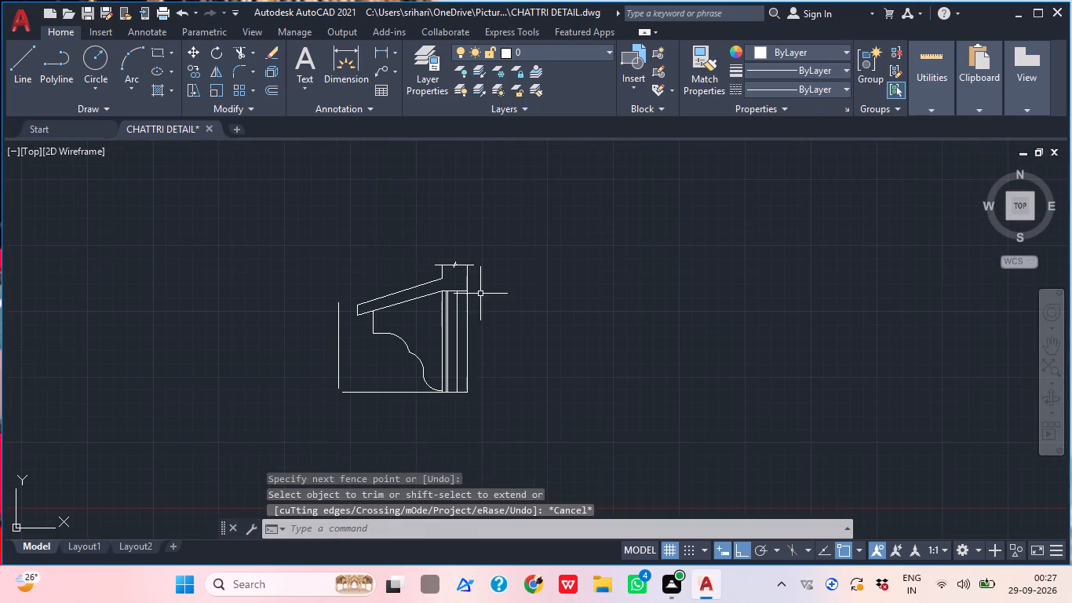
pyautogui.scroll(1, 158, 441)
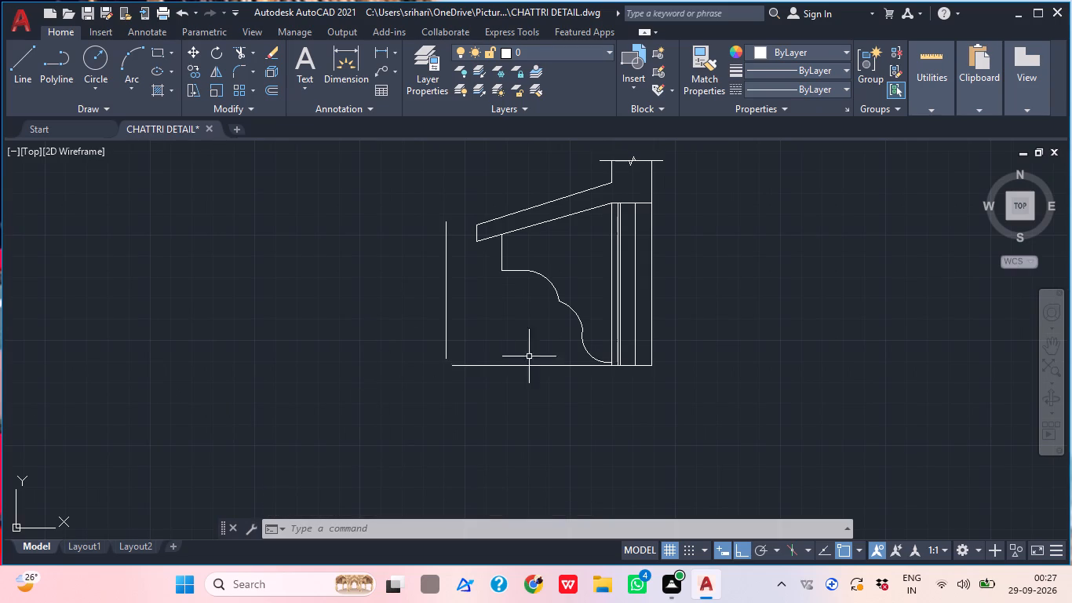
pyautogui.moveTo(553, 327); pyautogui.dragTo(528, 304, button='middle')
pyautogui.moveTo(656, 222); pyautogui.dragTo(628, 232, button='middle')
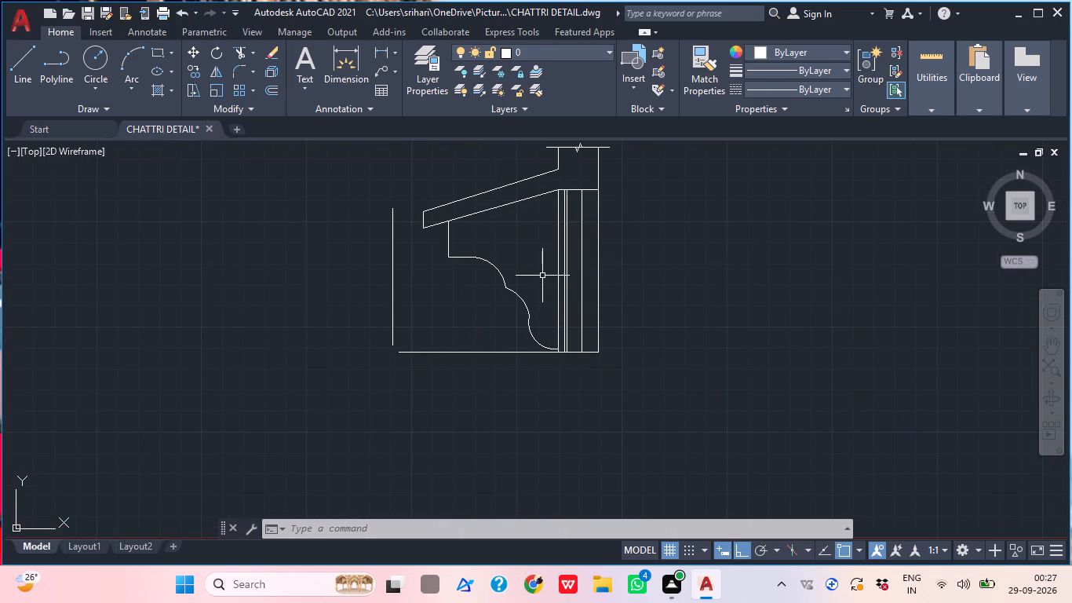
pyautogui.scroll(3, 520, 301)
pyautogui.moveTo(520, 301); pyautogui.dragTo(505, 314, button='middle')
pyautogui.scroll(-4, 514, 297)
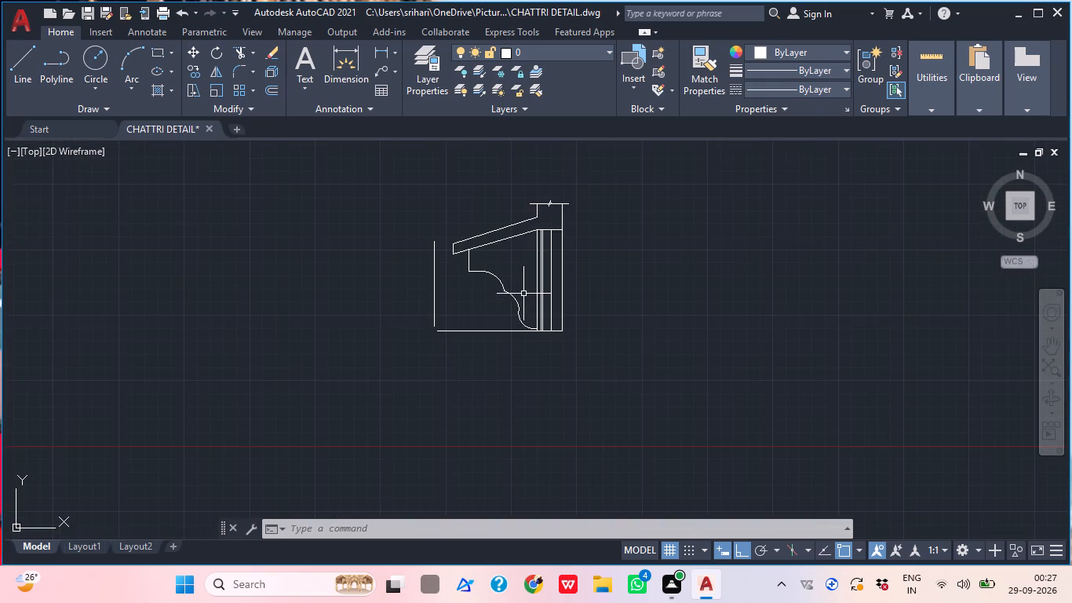
pyautogui.scroll(-6, 528, 290)
pyautogui.moveTo(494, 307); pyautogui.dragTo(493, 398, button='middle')
pyautogui.scroll(3, 497, 396)
pyautogui.moveTo(617, 375); pyautogui.dragTo(552, 397, button='middle')
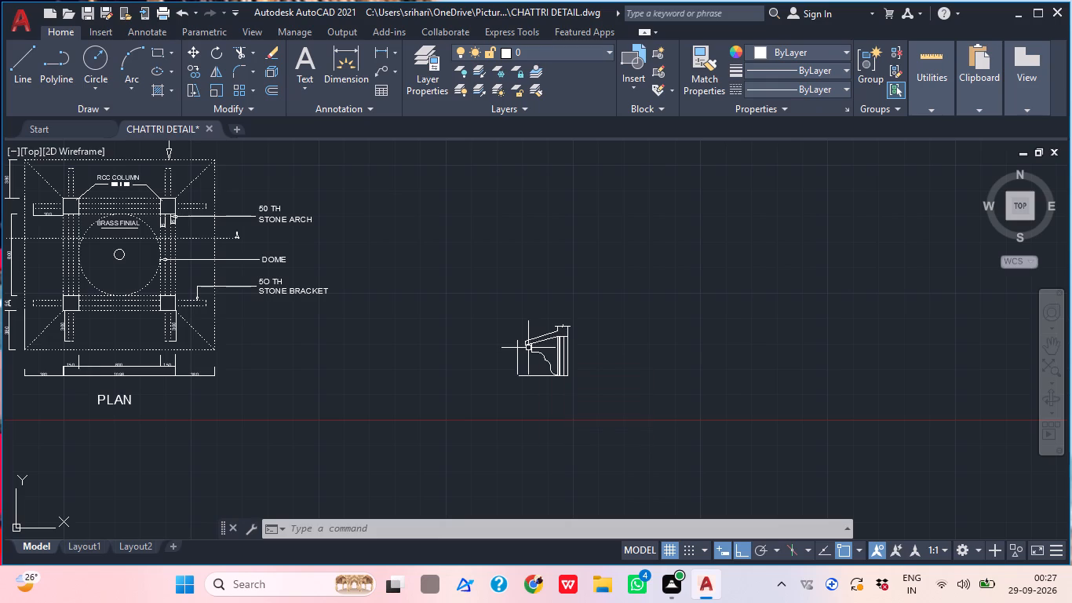
pyautogui.scroll(3, 530, 348)
pyautogui.moveTo(542, 338); pyautogui.dragTo(524, 338, button='middle')
pyautogui.scroll(2, 535, 367)
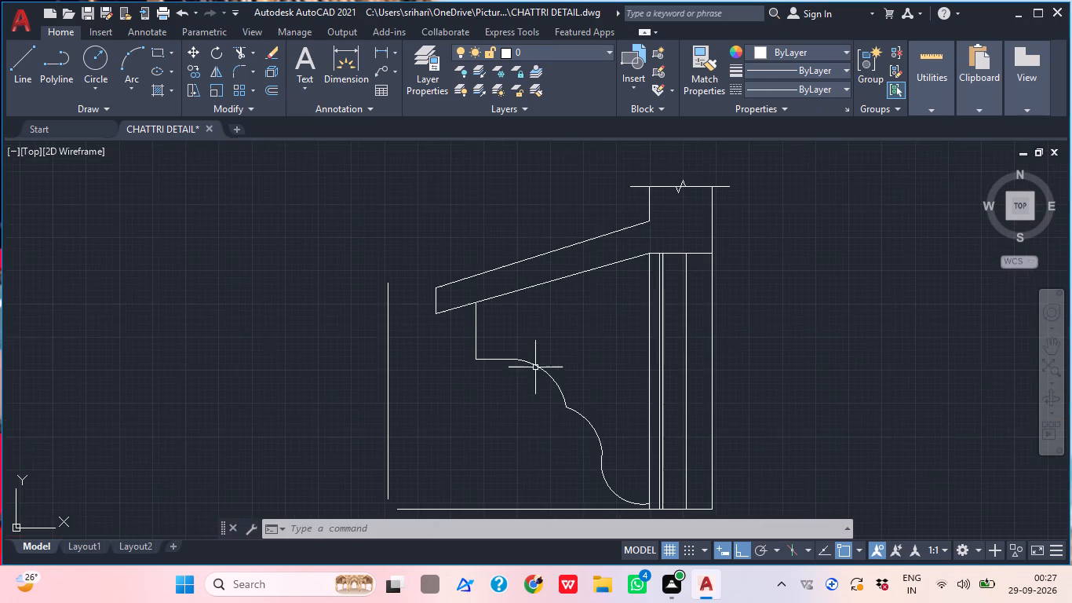
pyautogui.moveTo(602, 316); pyautogui.dragTo(449, 381, button='middle')
pyautogui.scroll(-1, 480, 368)
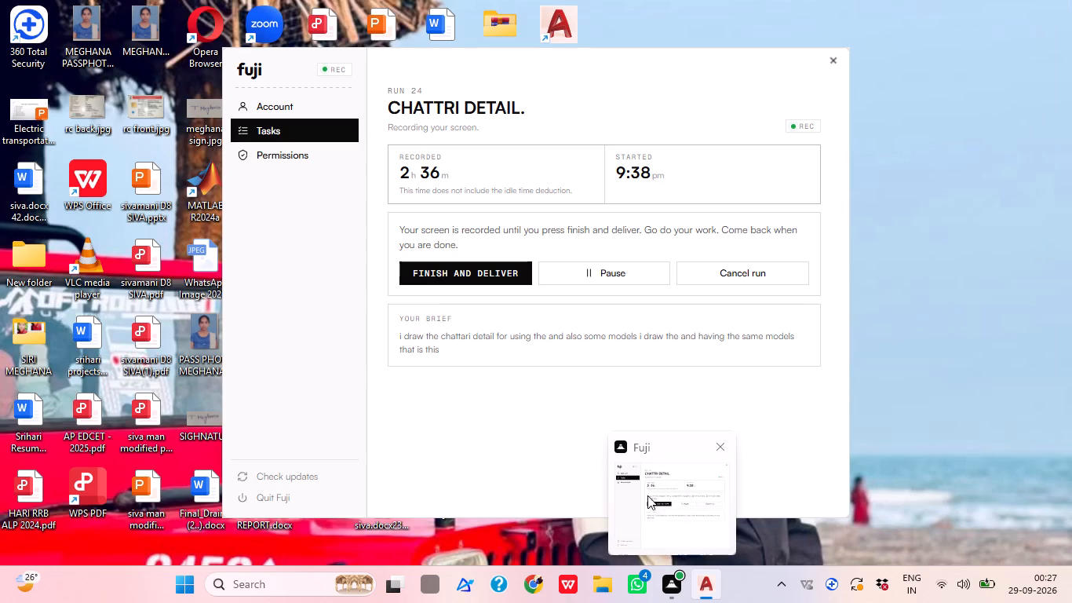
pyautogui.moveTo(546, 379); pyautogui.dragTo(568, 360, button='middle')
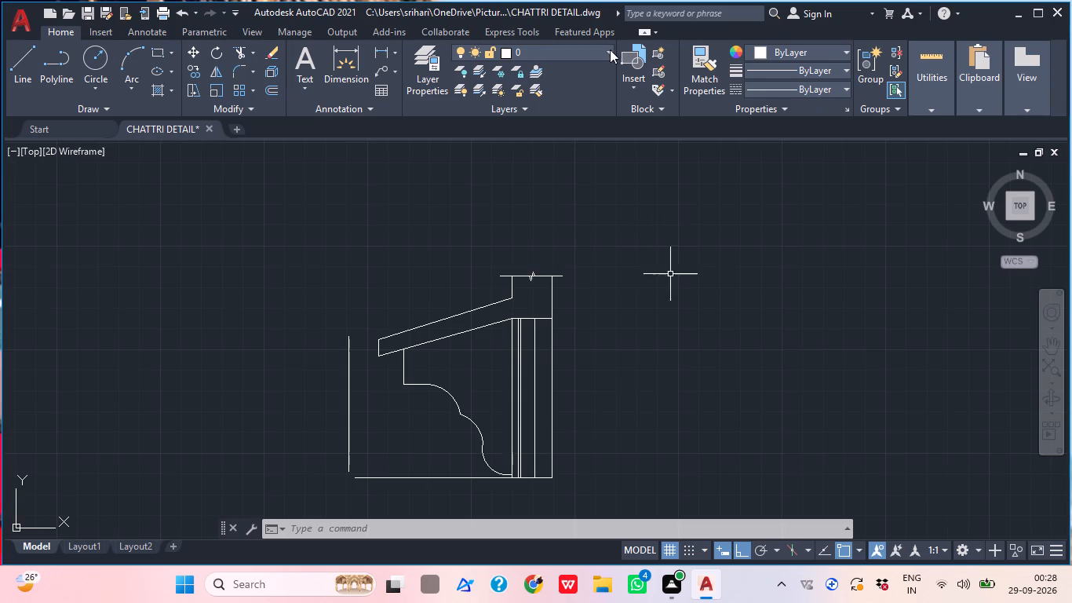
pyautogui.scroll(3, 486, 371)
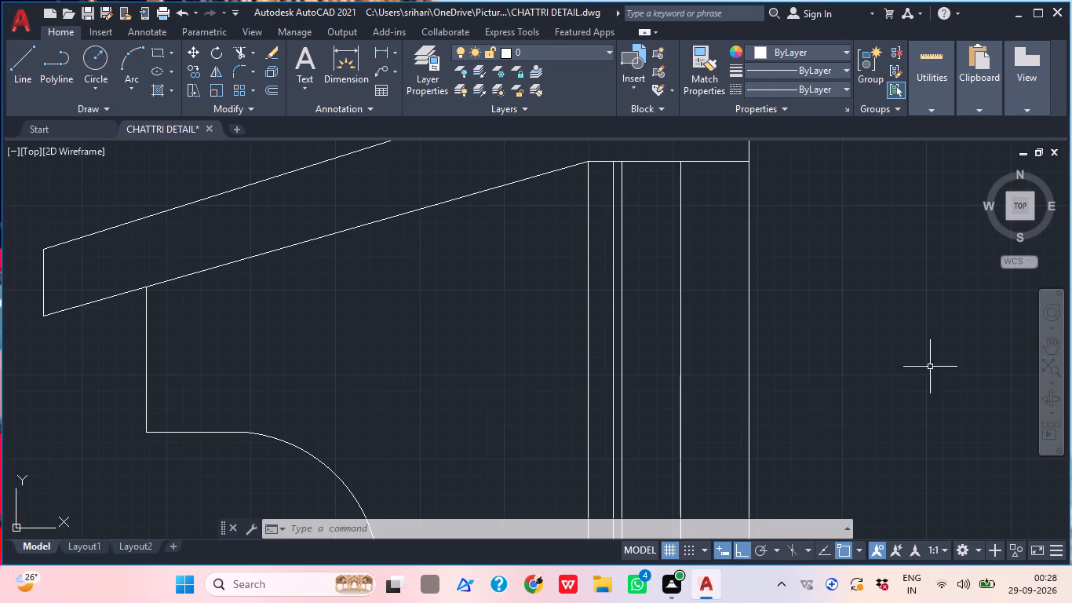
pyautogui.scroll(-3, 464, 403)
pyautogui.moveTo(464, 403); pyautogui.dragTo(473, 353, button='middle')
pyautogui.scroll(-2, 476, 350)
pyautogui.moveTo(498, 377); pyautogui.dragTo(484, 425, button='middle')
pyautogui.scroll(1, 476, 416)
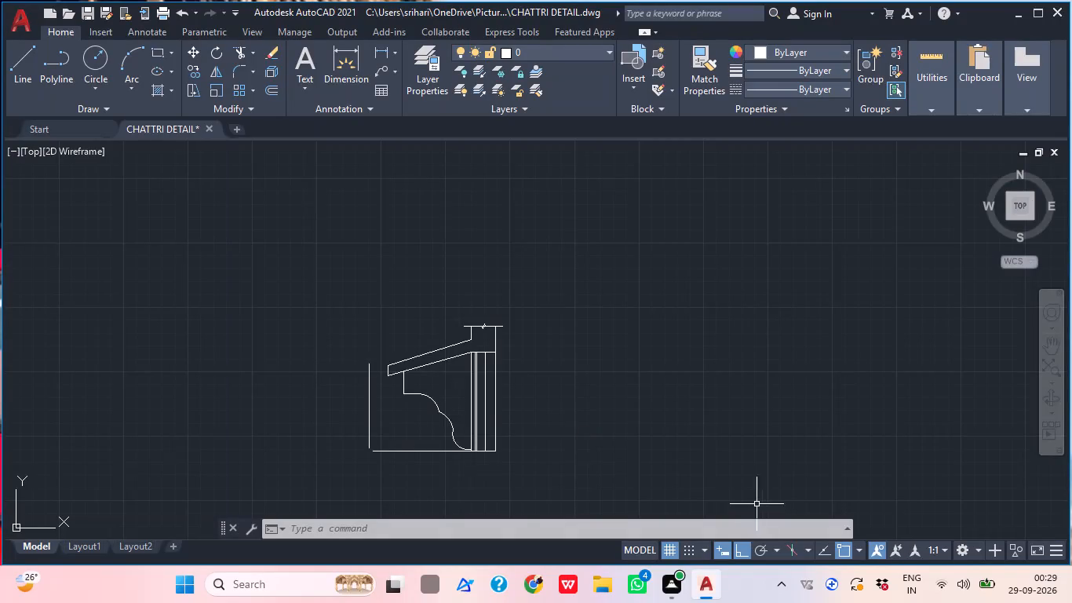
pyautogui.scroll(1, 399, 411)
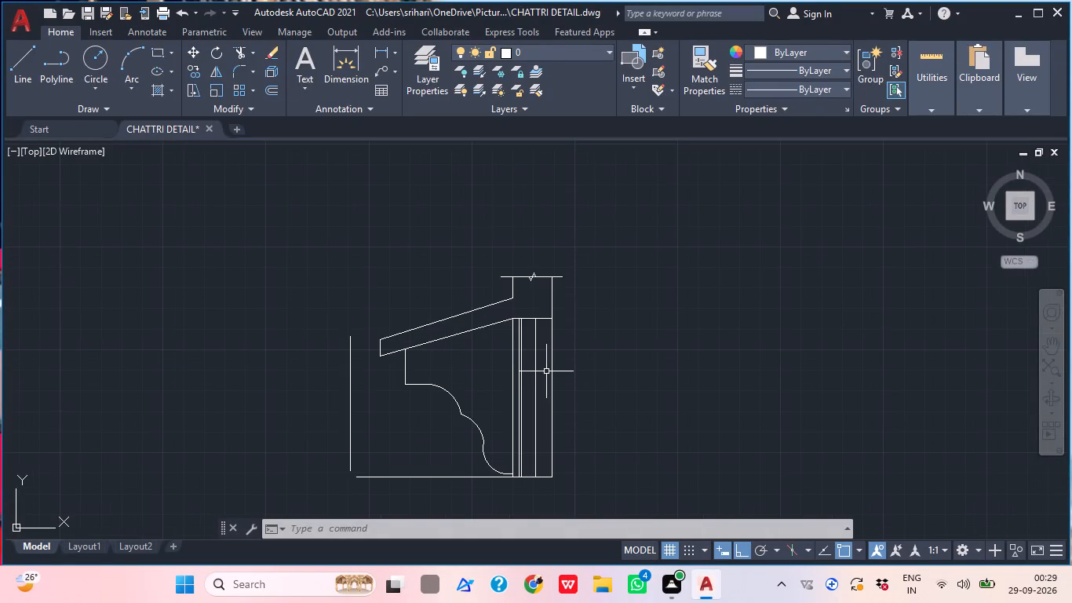
# Examine the bracket section from the sloping slab down to the baseline and the separate vertical line beside it.
pyautogui.middleClick(511, 382)
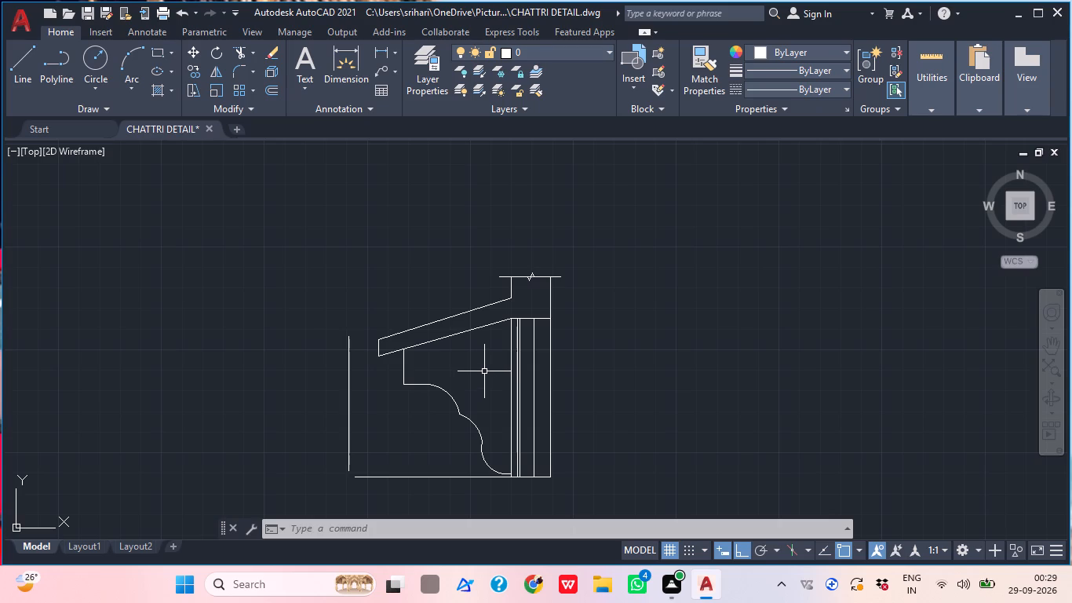
pyautogui.moveTo(399, 415); pyautogui.dragTo(387, 408, button='middle')
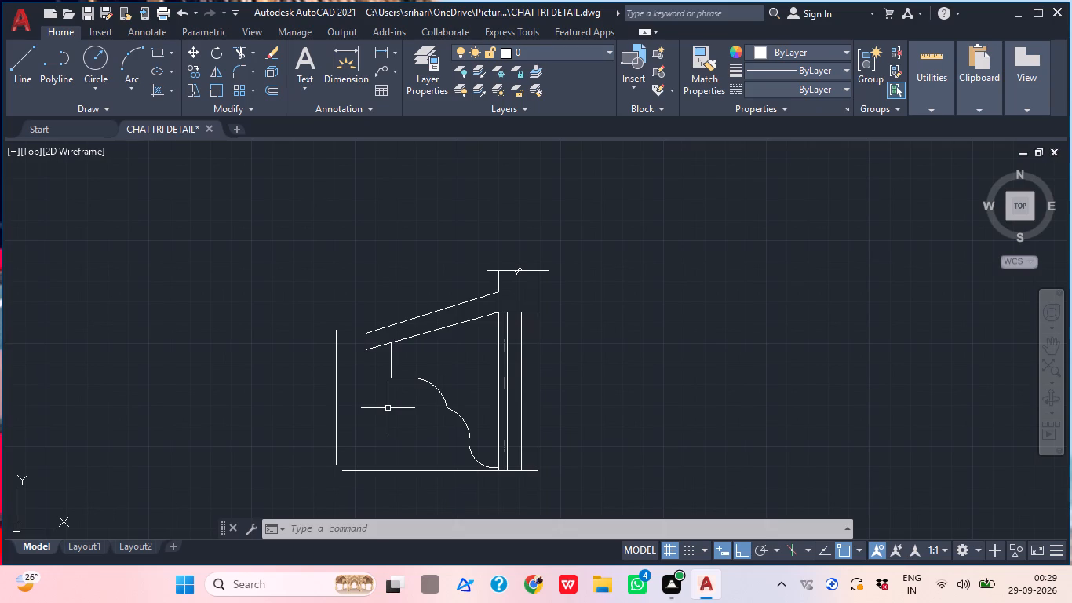
pyautogui.moveTo(410, 450); pyautogui.dragTo(399, 432, button='middle')
pyautogui.scroll(2, 469, 374)
pyautogui.middleClick(468, 374)
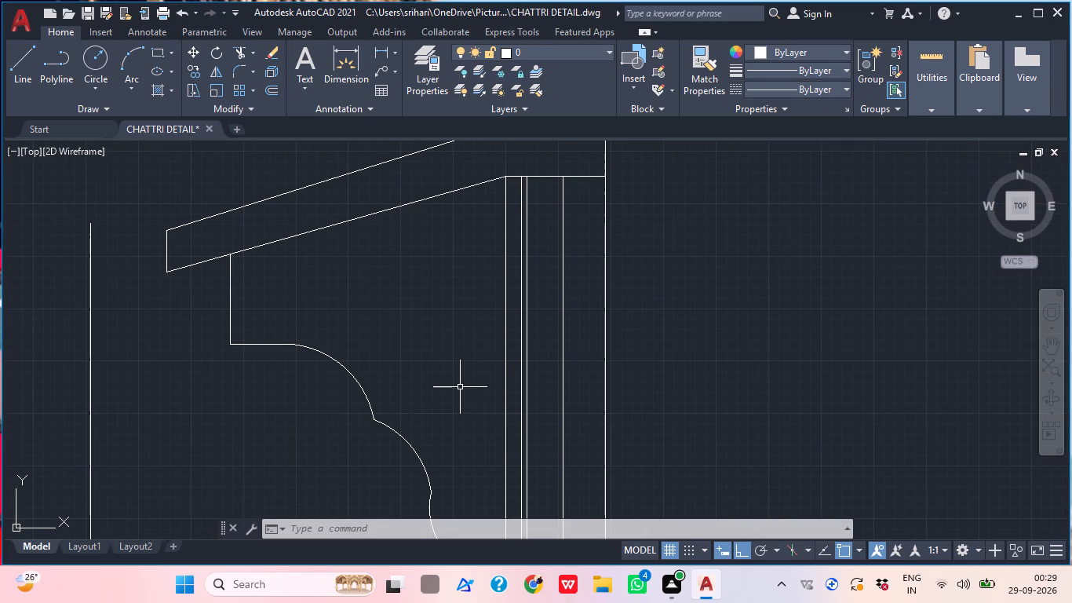
pyautogui.moveTo(479, 386); pyautogui.dragTo(445, 367, button='middle')
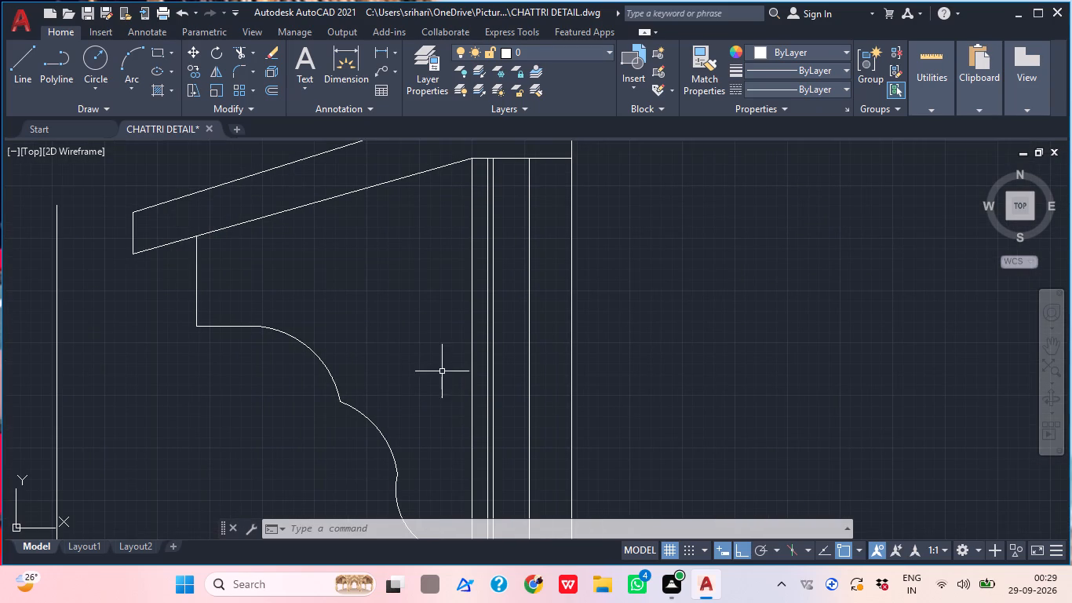
pyautogui.moveTo(534, 469); pyautogui.dragTo(530, 414, button='middle')
pyautogui.scroll(-2, 526, 376)
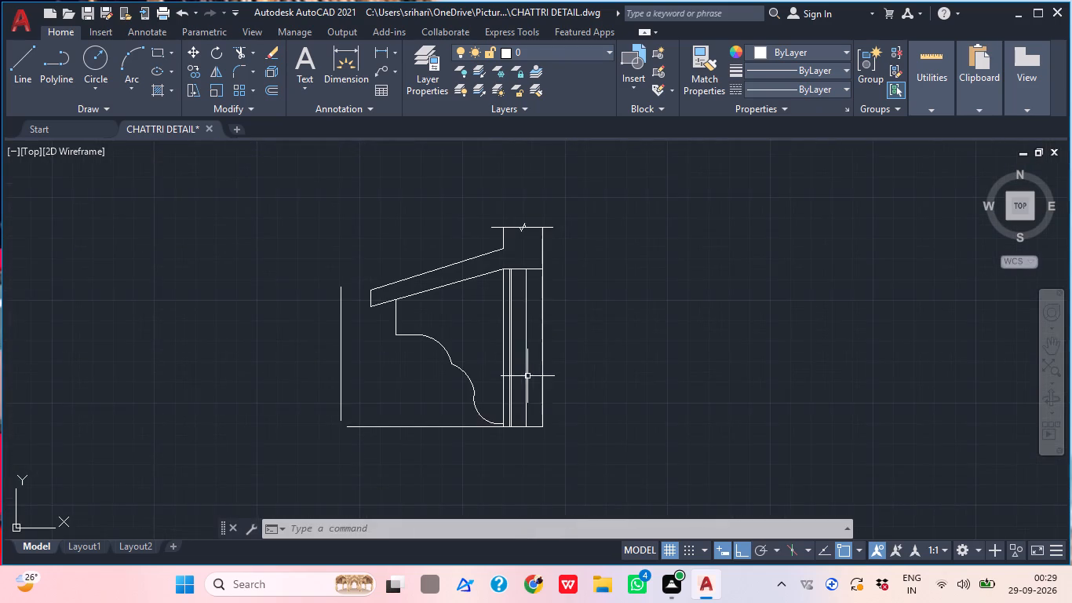
pyautogui.moveTo(441, 433); pyautogui.dragTo(436, 414, button='middle')
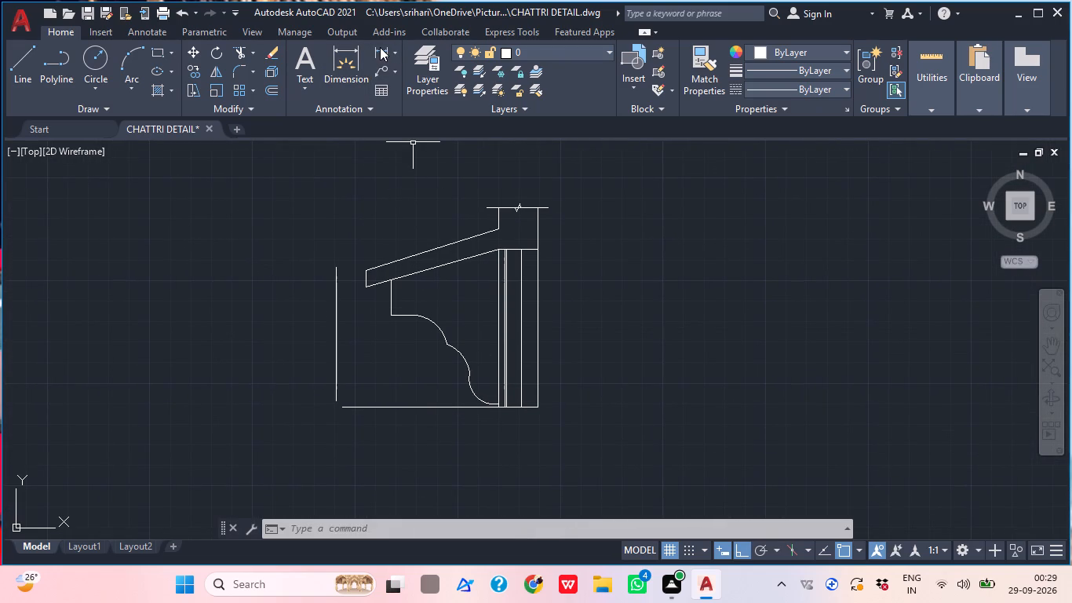
# Draw a line 80 units along the baseline from its left end, finishing with a short downward tick about 18 units long.
pyautogui.scroll(1, 389, 470)
pyautogui.moveTo(387, 444); pyautogui.dragTo(383, 467, button='middle')
pyautogui.press('k')
pyautogui.press('Escape')
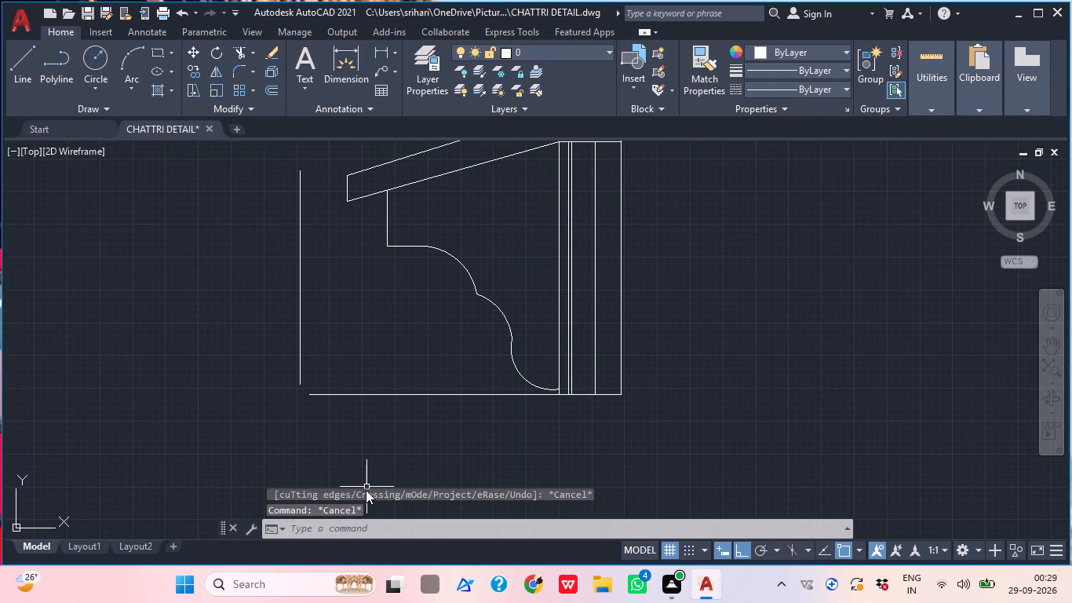
pyautogui.press('l')
pyautogui.press('space')
pyautogui.scroll(2, 310, 404)
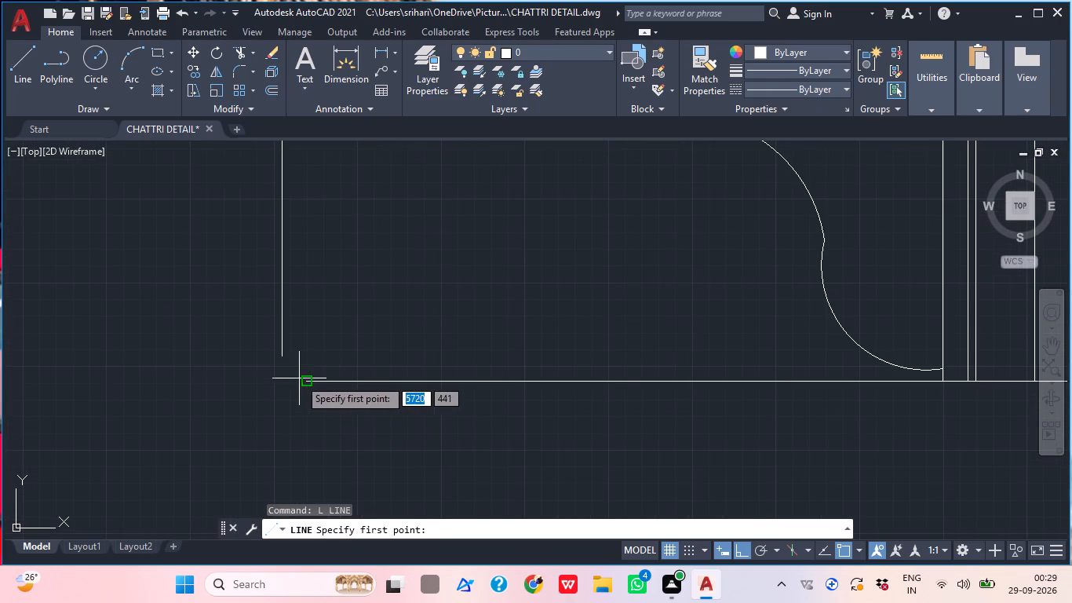
pyautogui.click(305, 382)
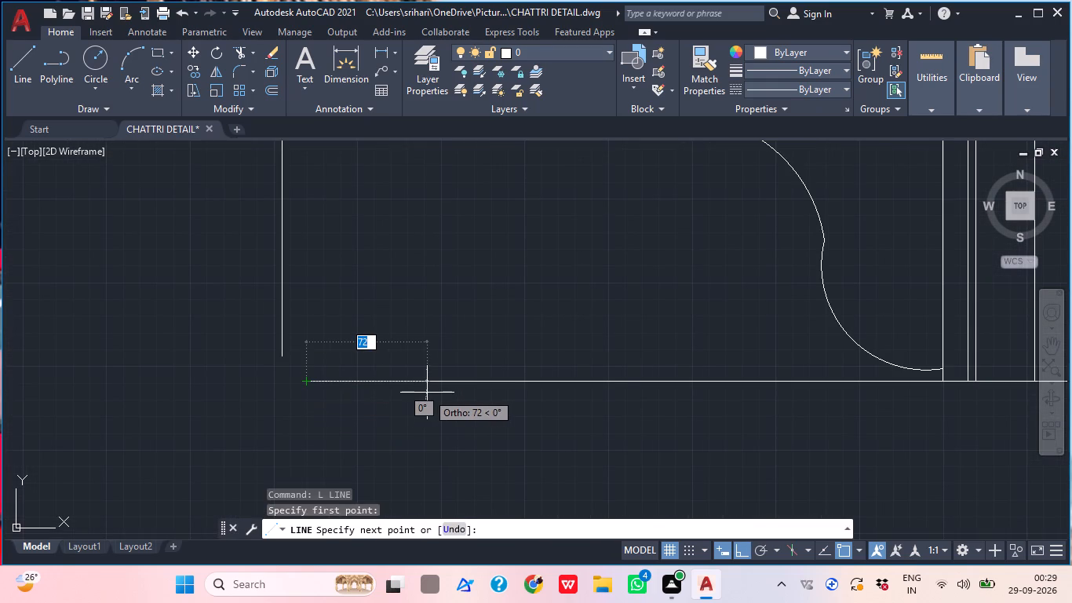
pyautogui.write('80')
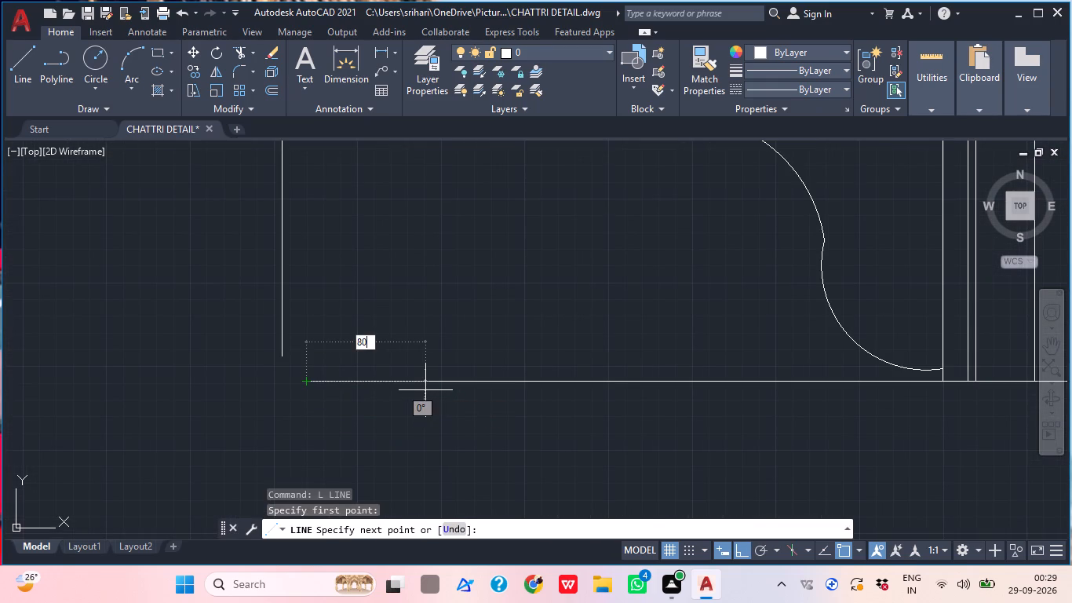
pyautogui.press('Return')
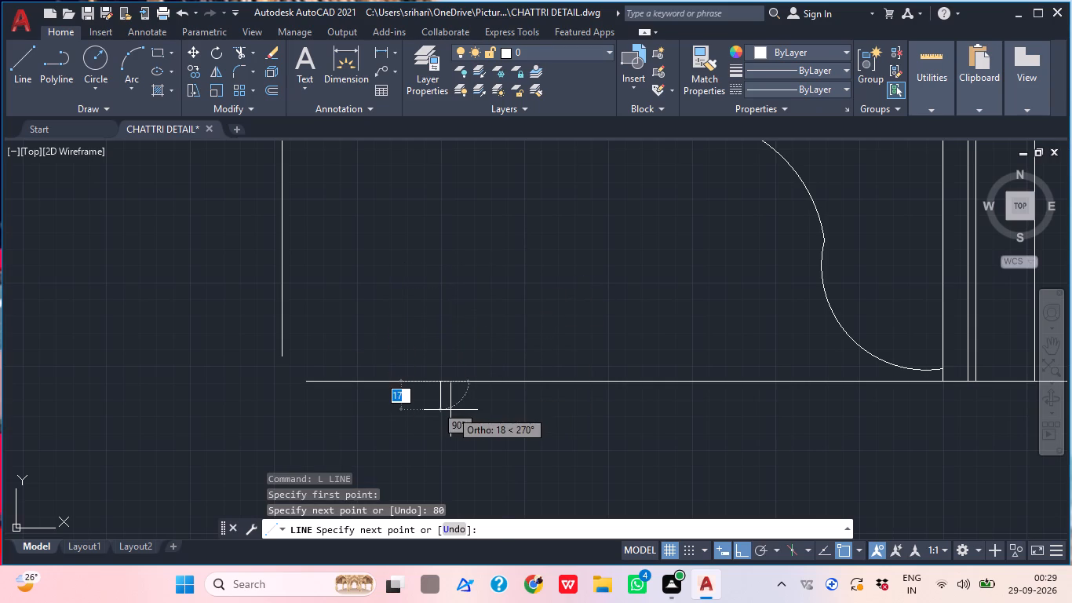
pyautogui.click(450, 410)
pyautogui.scroll(1, 500, 397)
pyautogui.moveTo(500, 397); pyautogui.dragTo(476, 400, button='middle')
pyautogui.press('Escape')
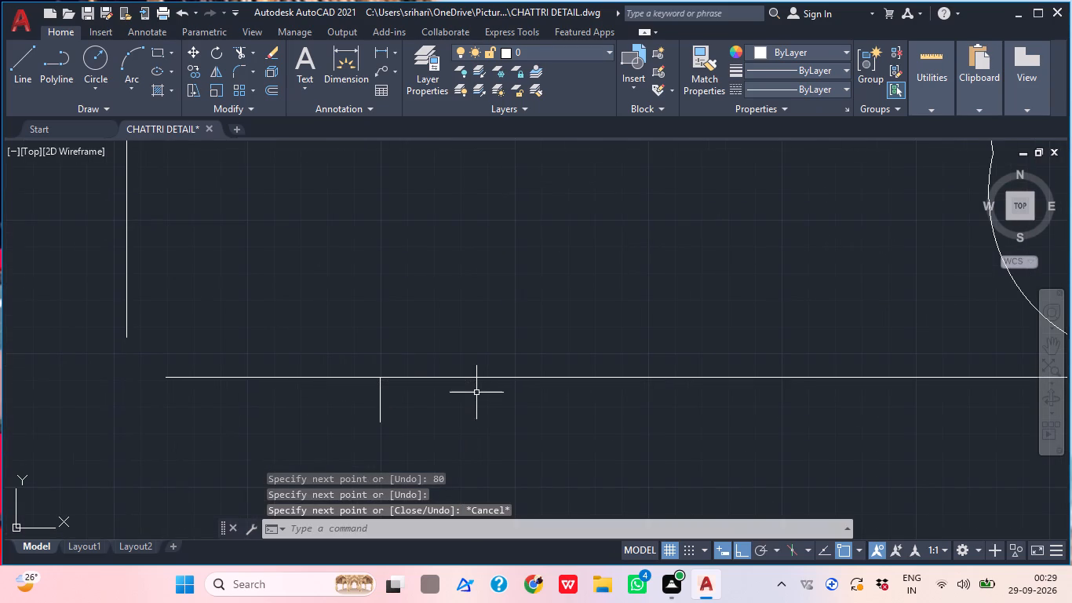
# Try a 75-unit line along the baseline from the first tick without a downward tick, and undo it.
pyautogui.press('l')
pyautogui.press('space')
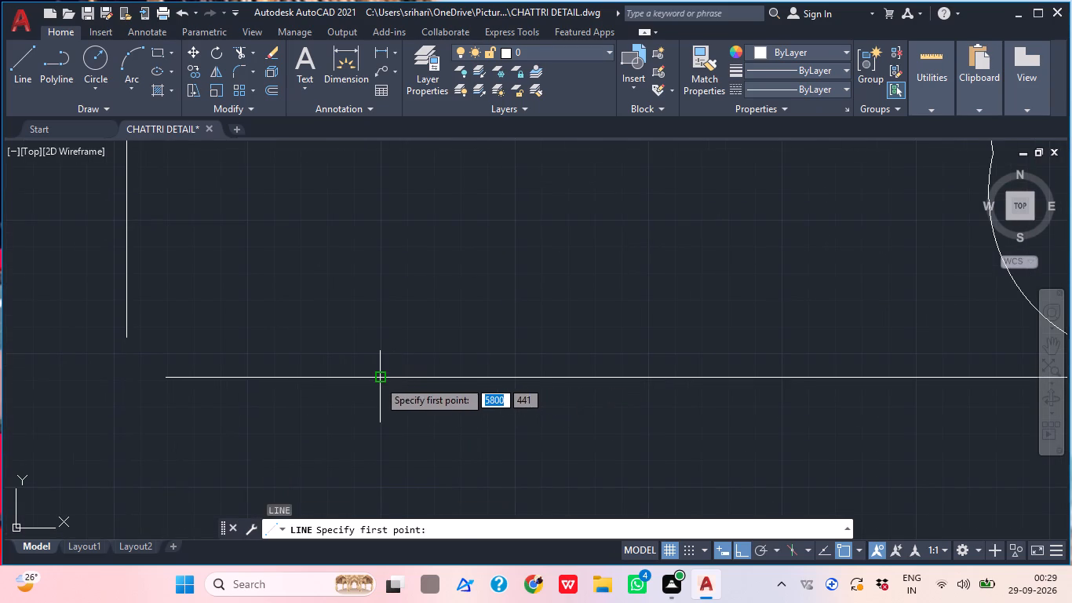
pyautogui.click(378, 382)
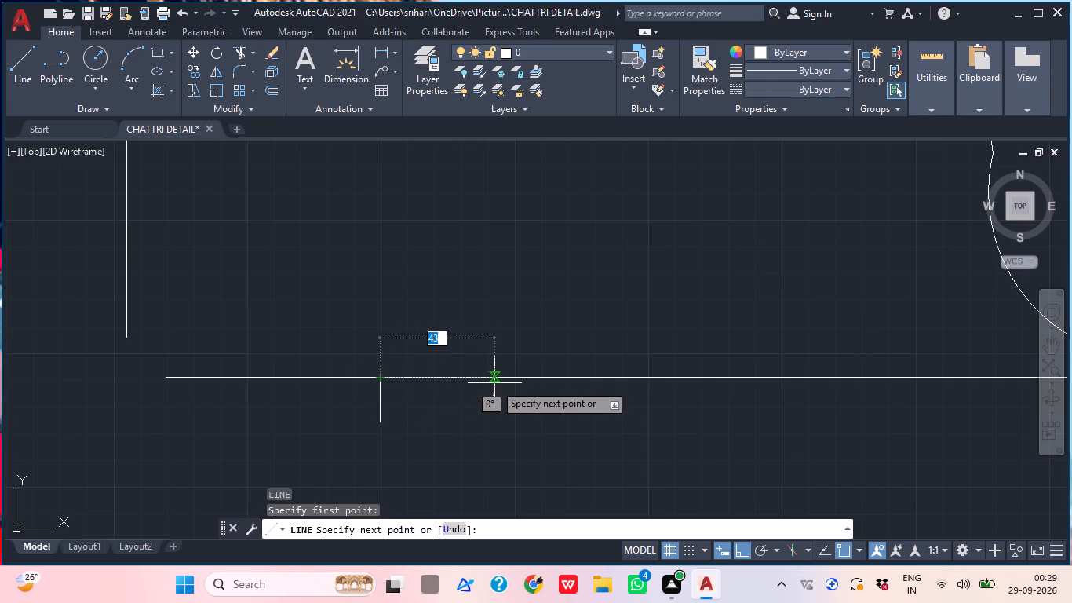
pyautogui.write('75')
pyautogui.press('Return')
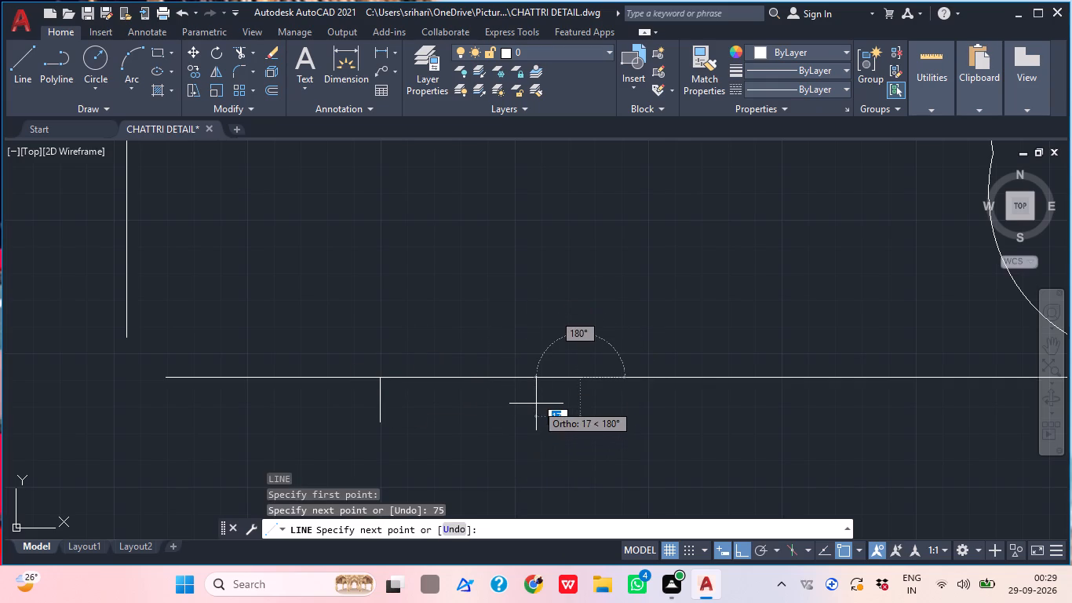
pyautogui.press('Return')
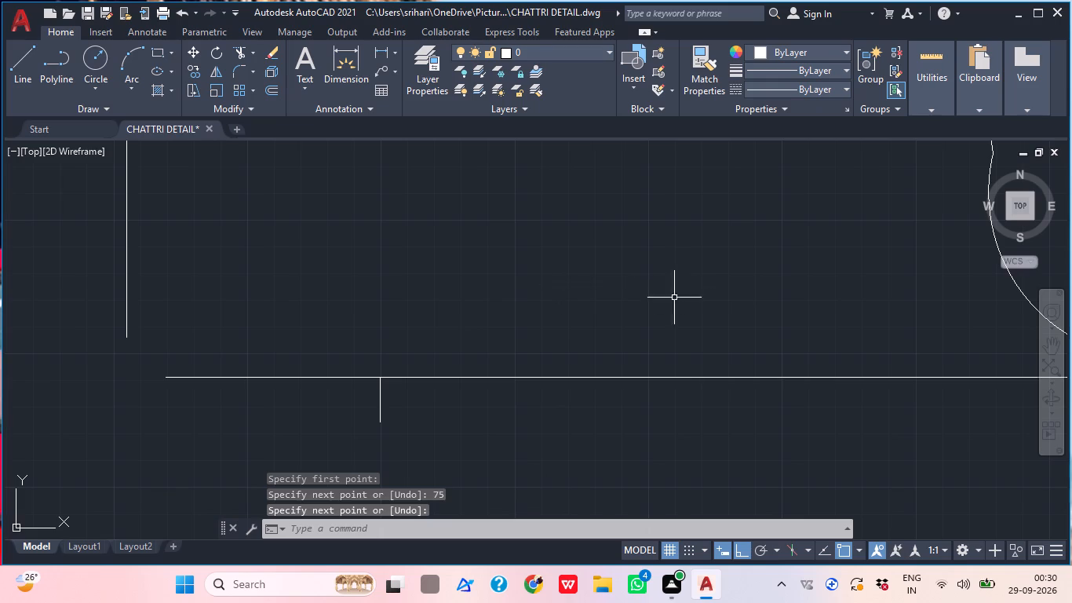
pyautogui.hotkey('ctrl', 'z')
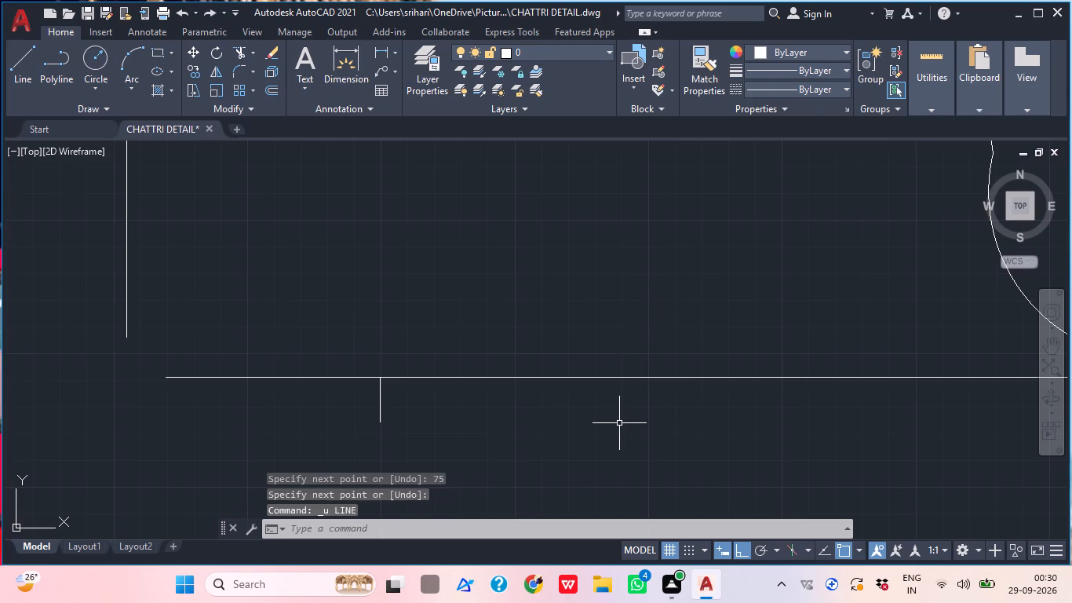
# Draw a line 75 units rightward along the baseline from the first tick, finishing with a second short downward tick.
pyautogui.press('l')
pyautogui.press('space')
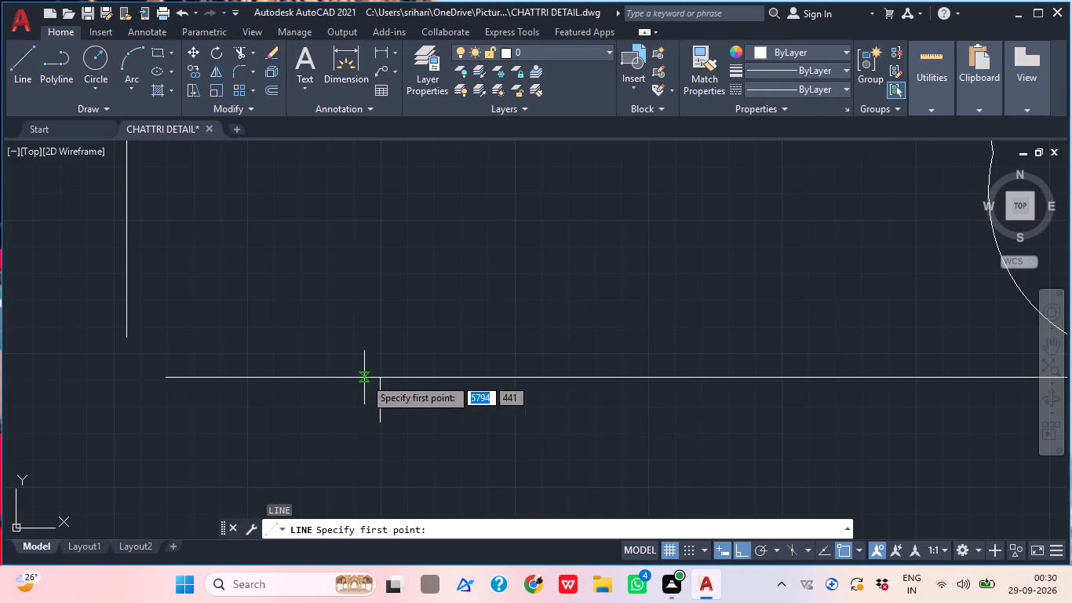
pyautogui.click(376, 382)
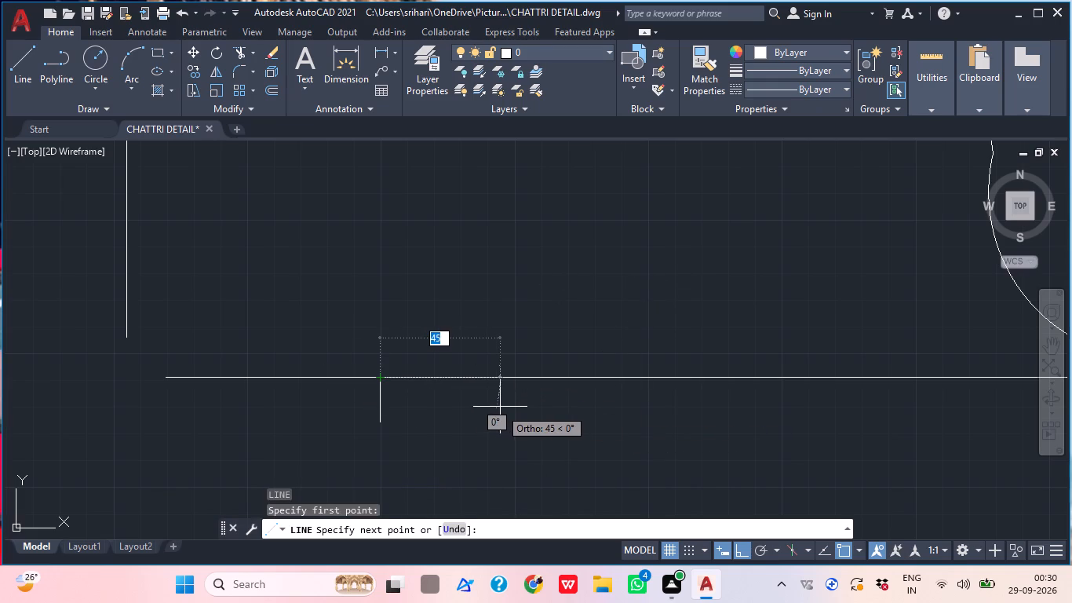
pyautogui.write('75')
pyautogui.press('Return')
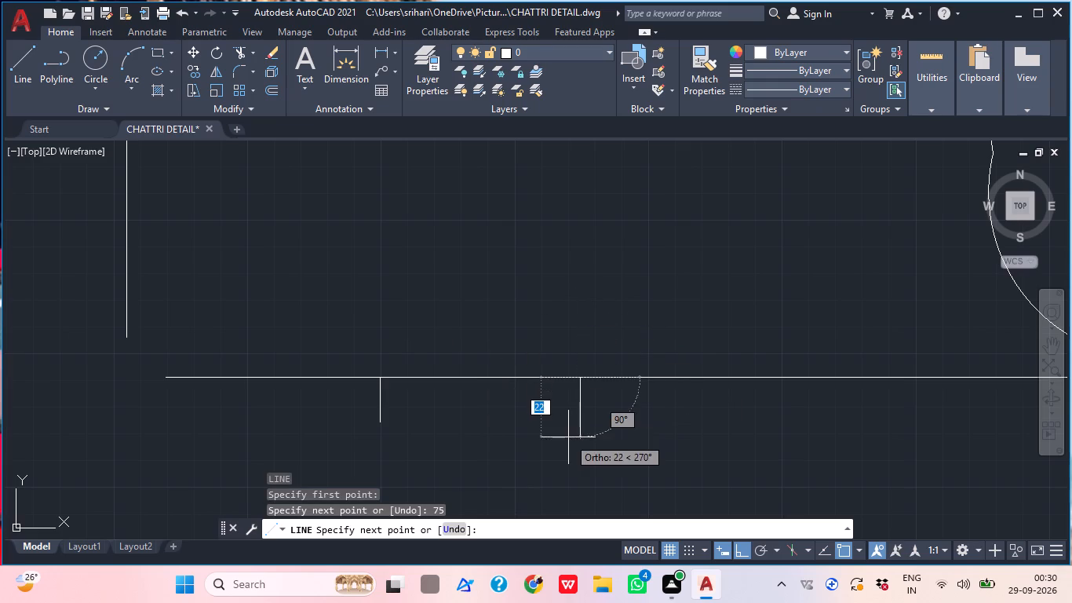
pyautogui.click(585, 411)
pyautogui.moveTo(593, 416); pyautogui.dragTo(547, 426, button='middle')
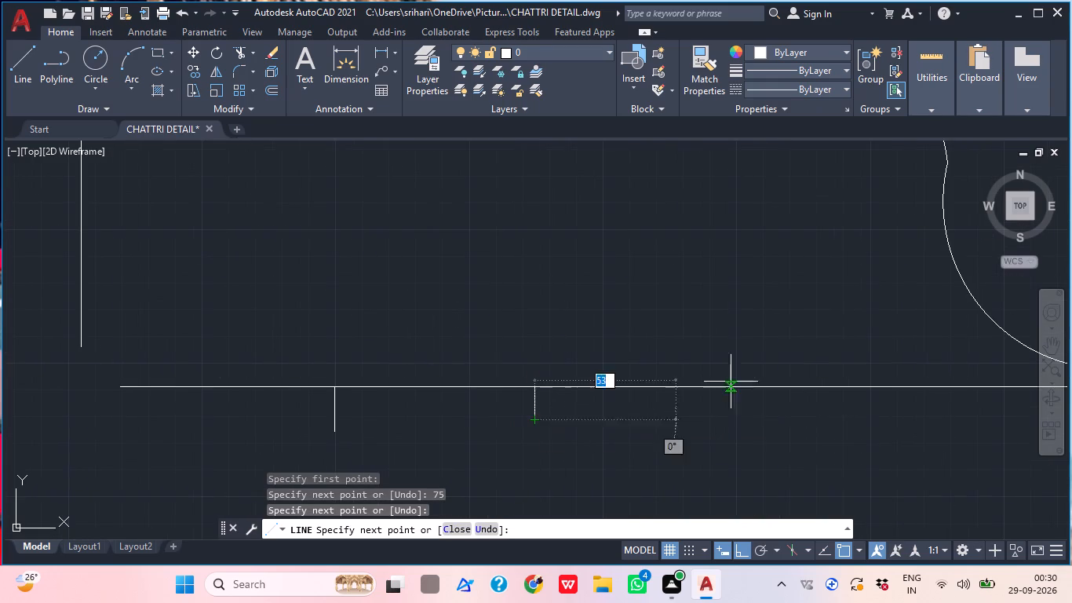
pyautogui.press('Escape')
# Draw a line 75 units rightward along the baseline from the second tick, finishing with a third short downward tick.
pyautogui.moveTo(651, 376); pyautogui.dragTo(625, 384, button='middle')
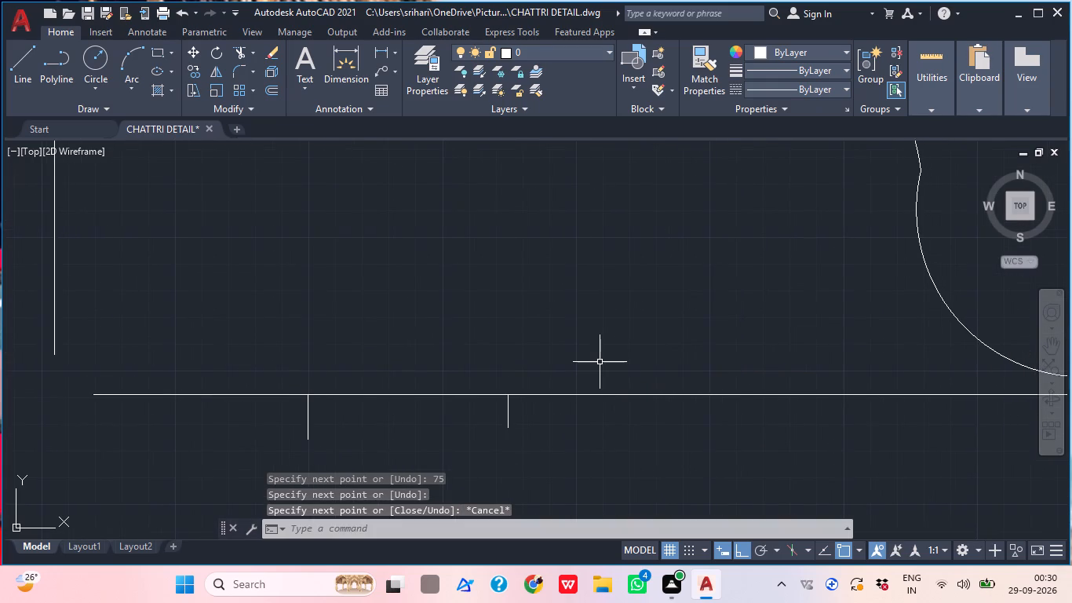
pyautogui.write('L')
pyautogui.press('space')
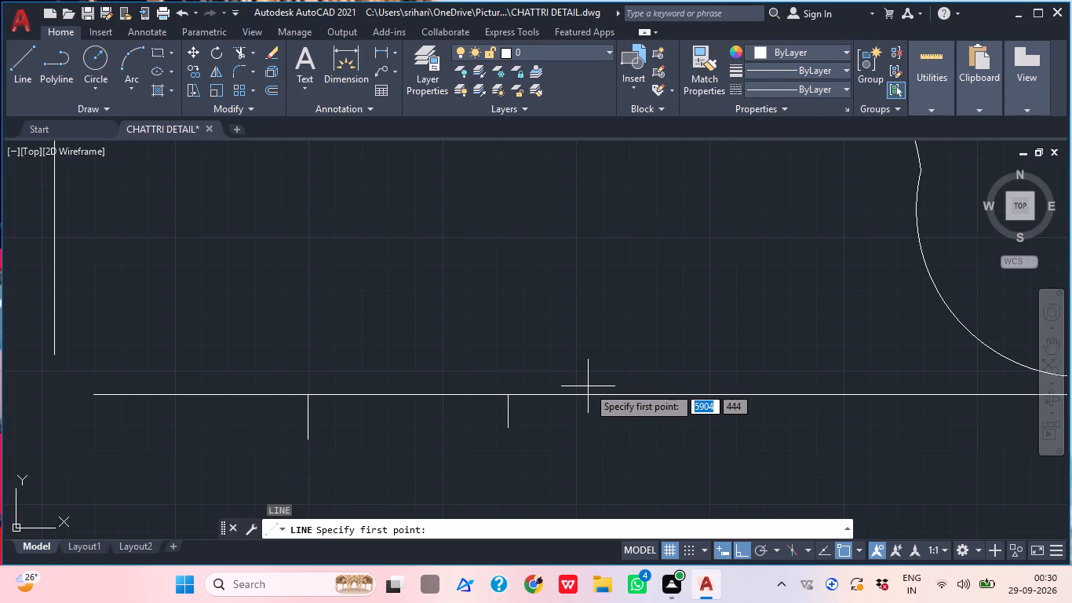
pyautogui.click(510, 400)
pyautogui.write('75')
pyautogui.press('Return')
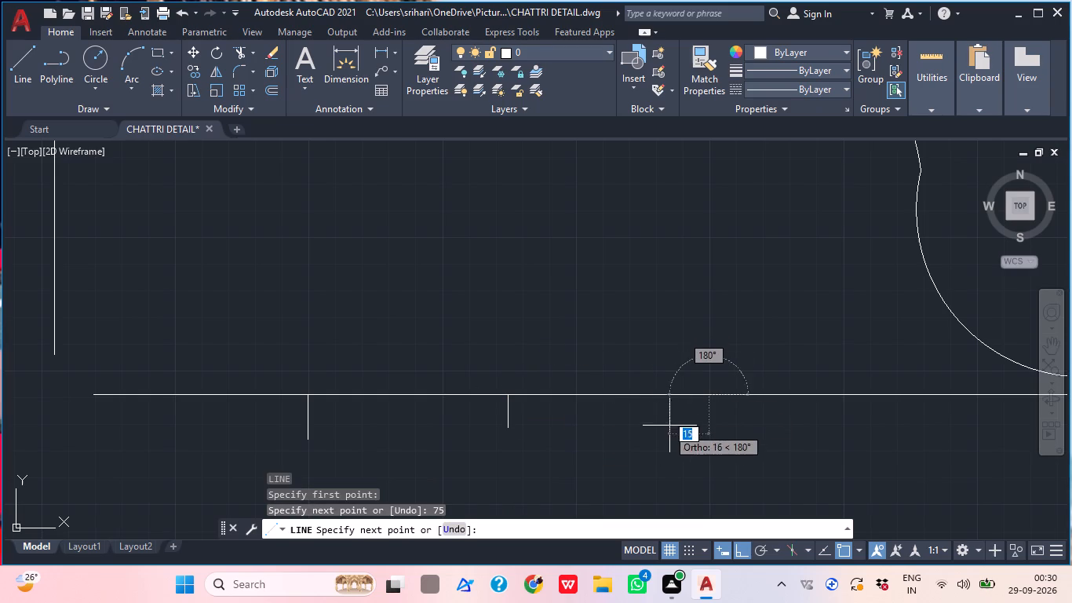
pyautogui.scroll(2, 711, 419)
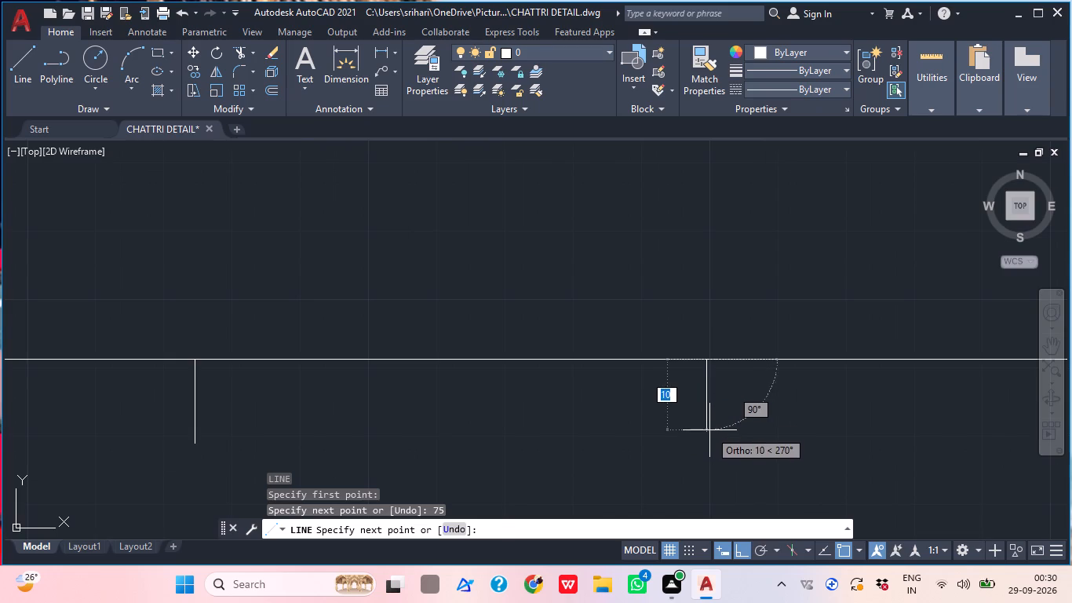
pyautogui.click(711, 422)
pyautogui.scroll(-3, 711, 422)
pyautogui.moveTo(811, 422); pyautogui.dragTo(602, 418, button='middle')
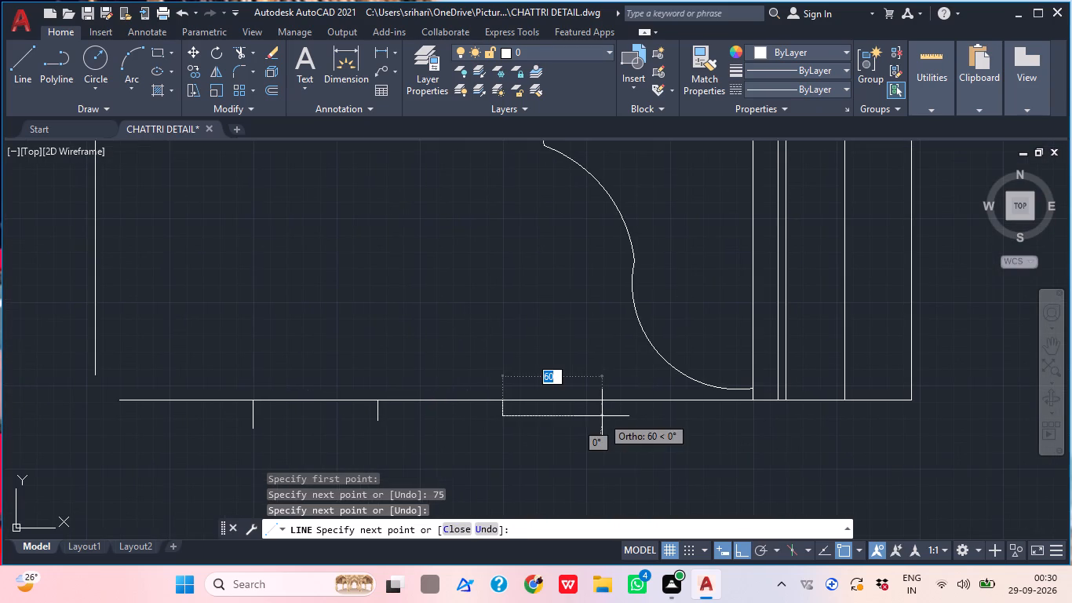
pyautogui.press('Escape')
# Draw a line 75 units rightward along the baseline from the third tick, finishing with a fourth short downward tick.
pyautogui.moveTo(692, 441); pyautogui.dragTo(669, 448, button='middle')
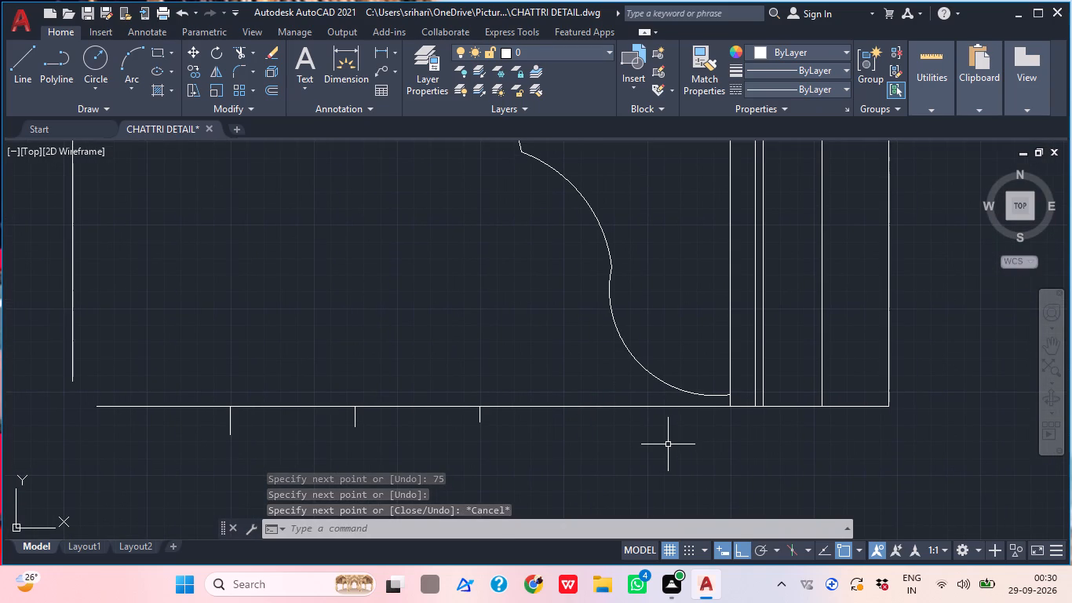
pyautogui.press('l')
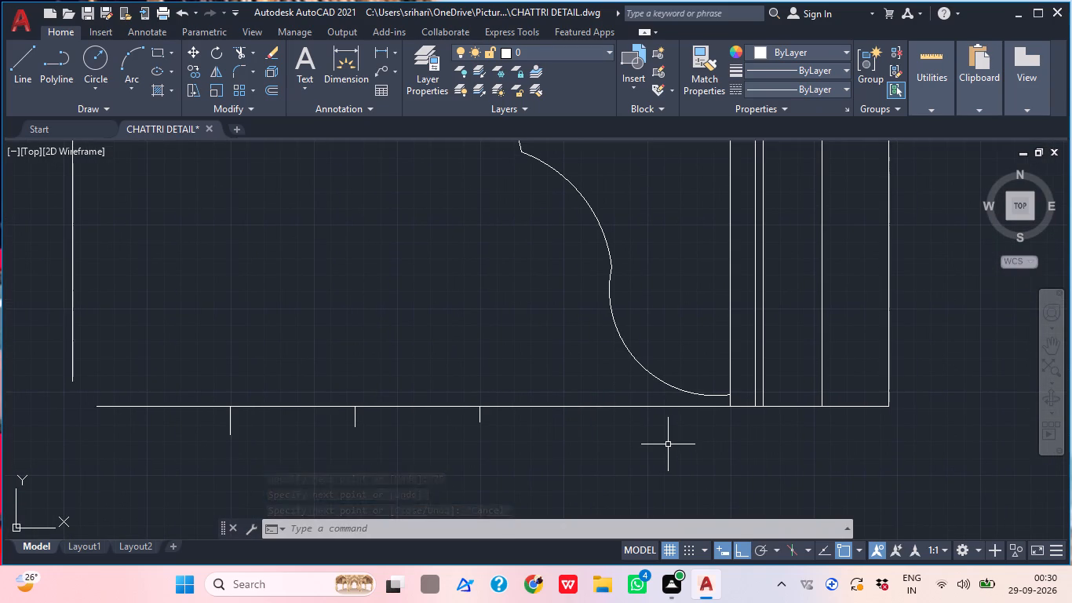
pyautogui.press('Return')
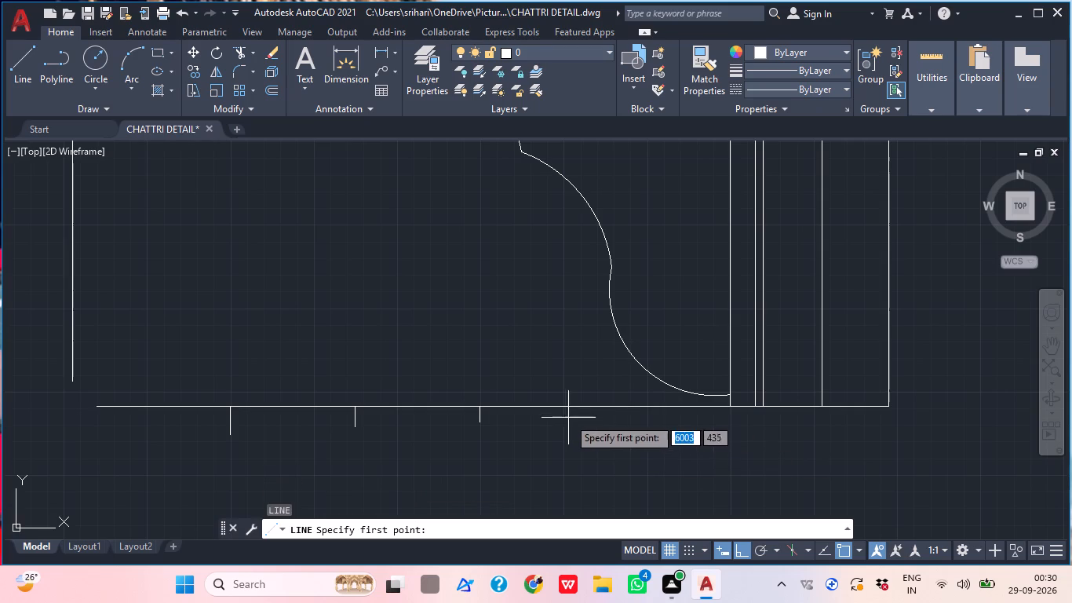
pyautogui.scroll(1, 501, 401)
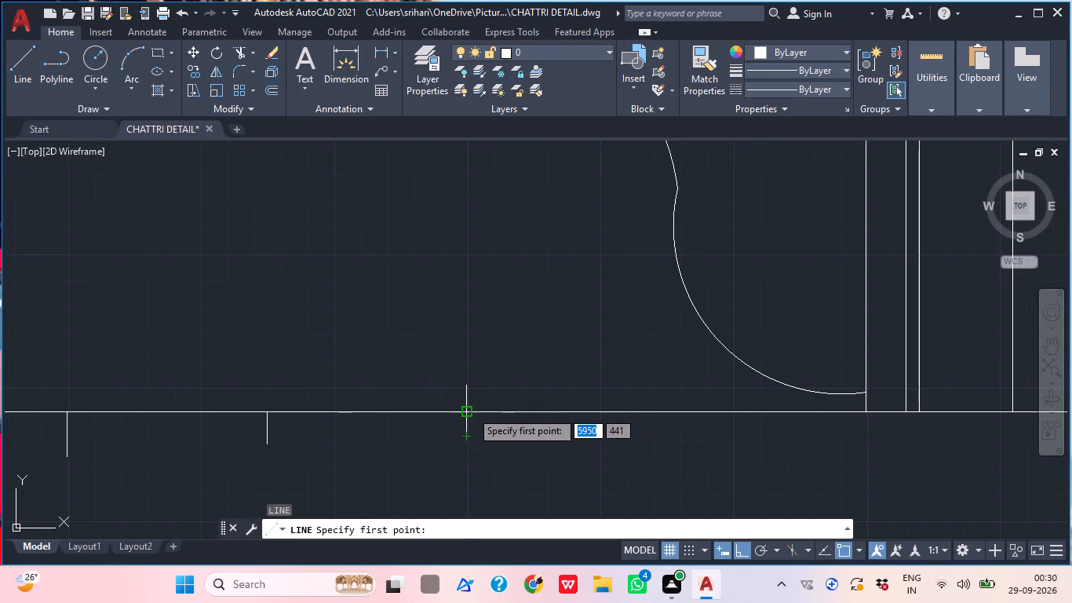
pyautogui.click(471, 411)
pyautogui.write('75')
pyautogui.press('Return')
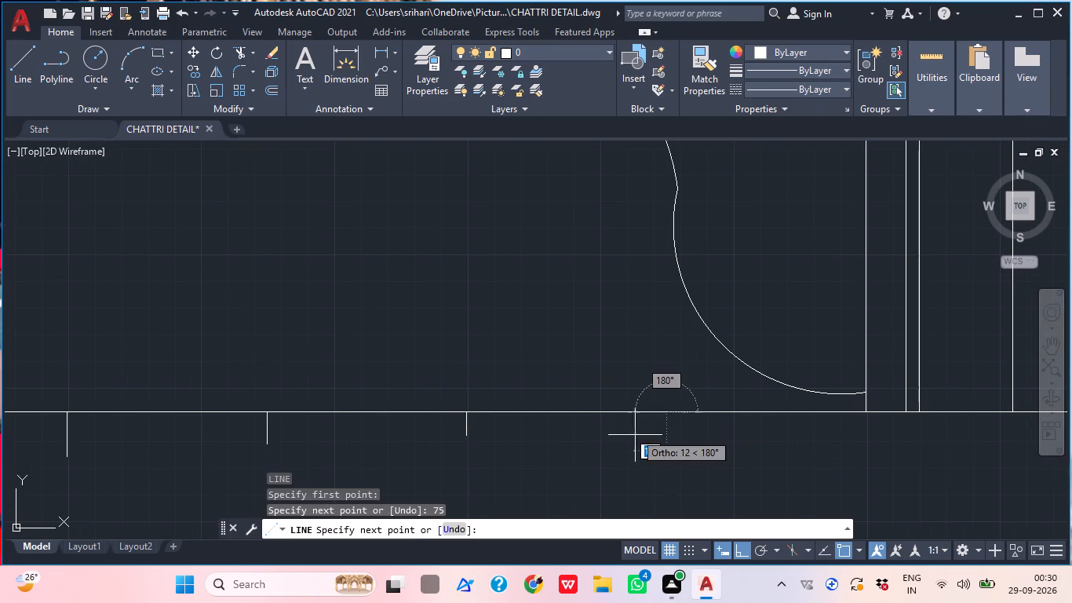
pyautogui.scroll(1, 635, 435)
pyautogui.click(690, 426)
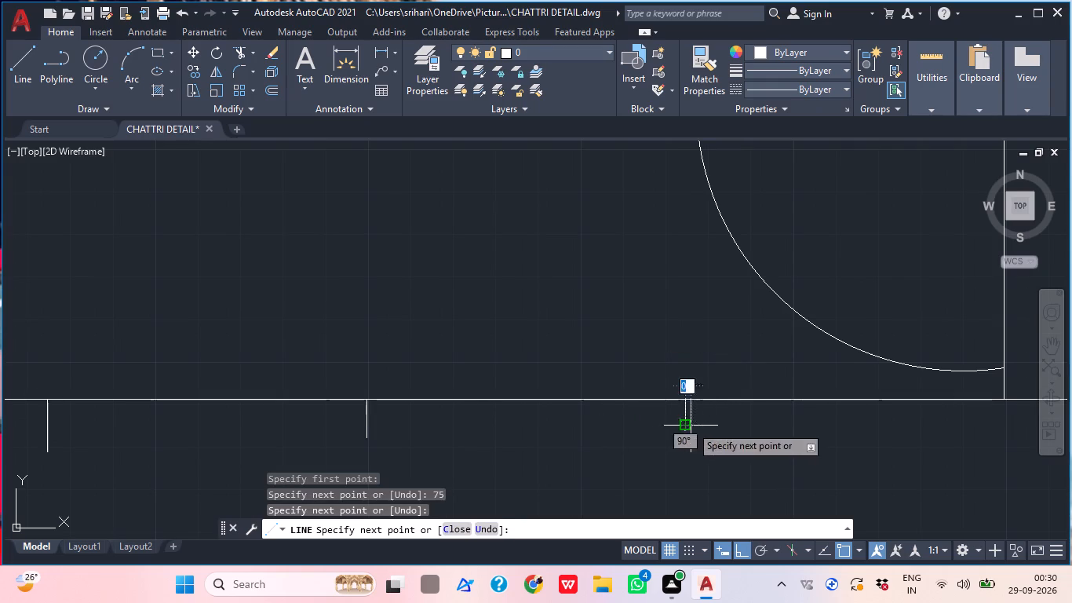
pyautogui.moveTo(772, 411); pyautogui.dragTo(730, 411, button='middle')
pyautogui.press('Escape')
# Add a linear dimension to the baseline's first division, from its left end to the first tick, about 77 units below the baseline.
pyautogui.scroll(-3, 723, 411)
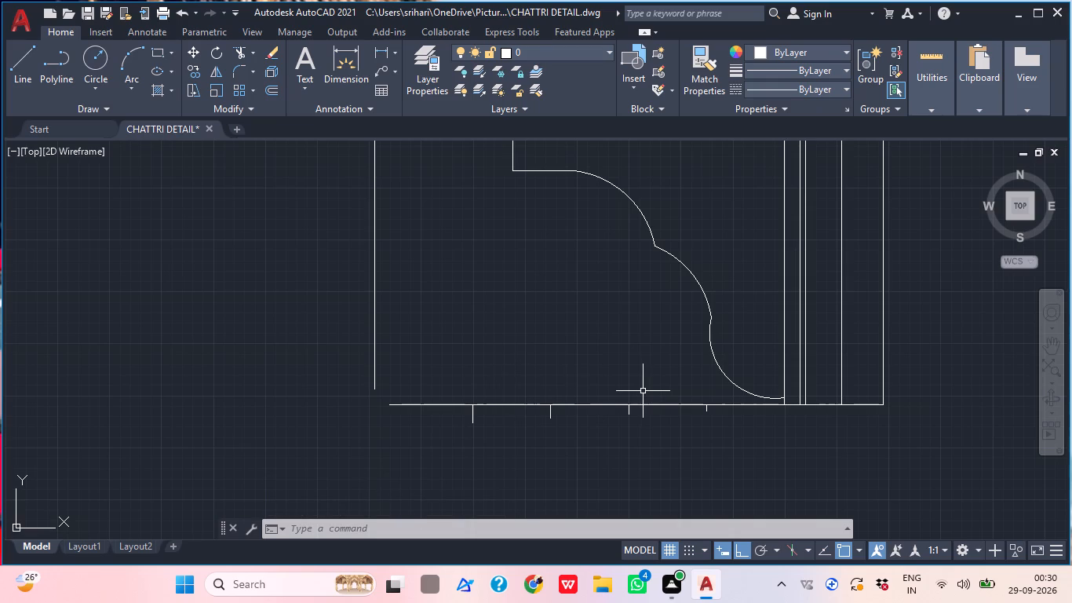
pyautogui.moveTo(661, 422); pyautogui.dragTo(614, 429, button='middle')
pyautogui.scroll(1, 726, 425)
pyautogui.scroll(-2, 684, 436)
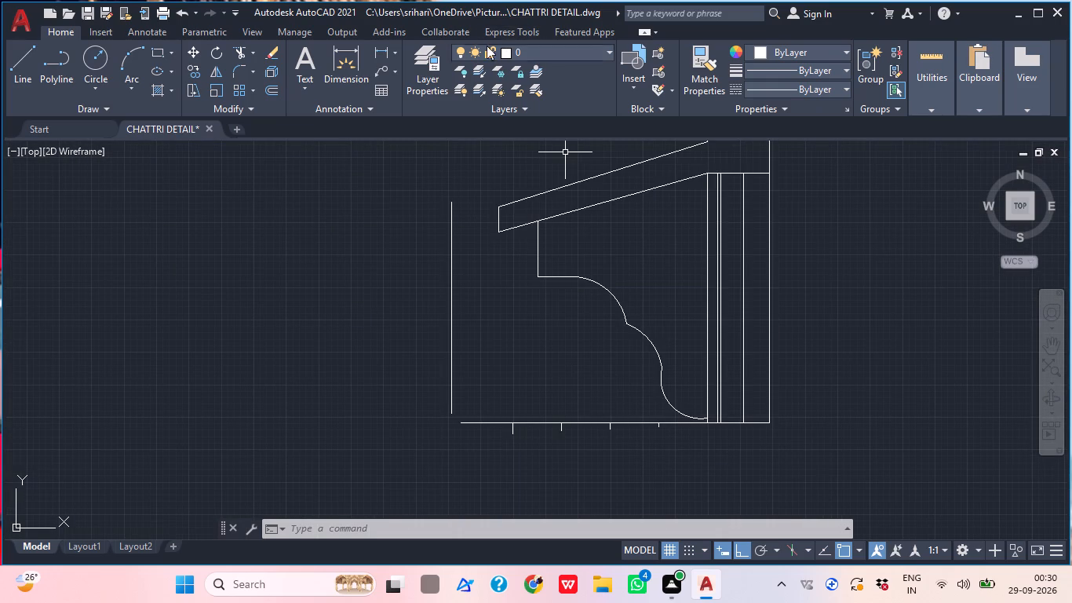
pyautogui.click(381, 48)
pyautogui.scroll(2, 475, 442)
pyautogui.click(440, 410)
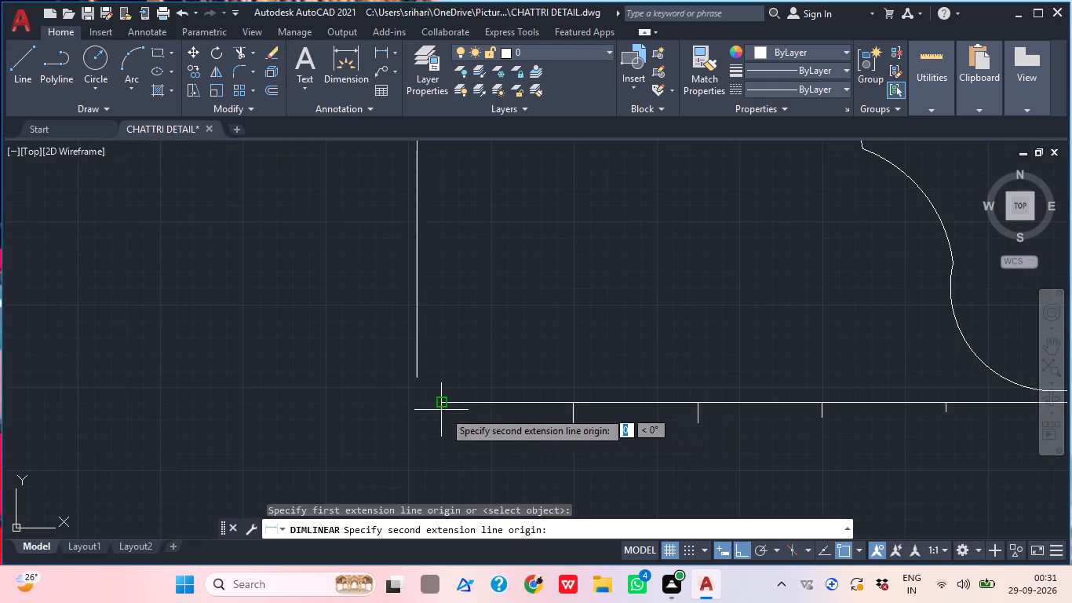
pyautogui.click(572, 400)
pyautogui.scroll(-3, 592, 427)
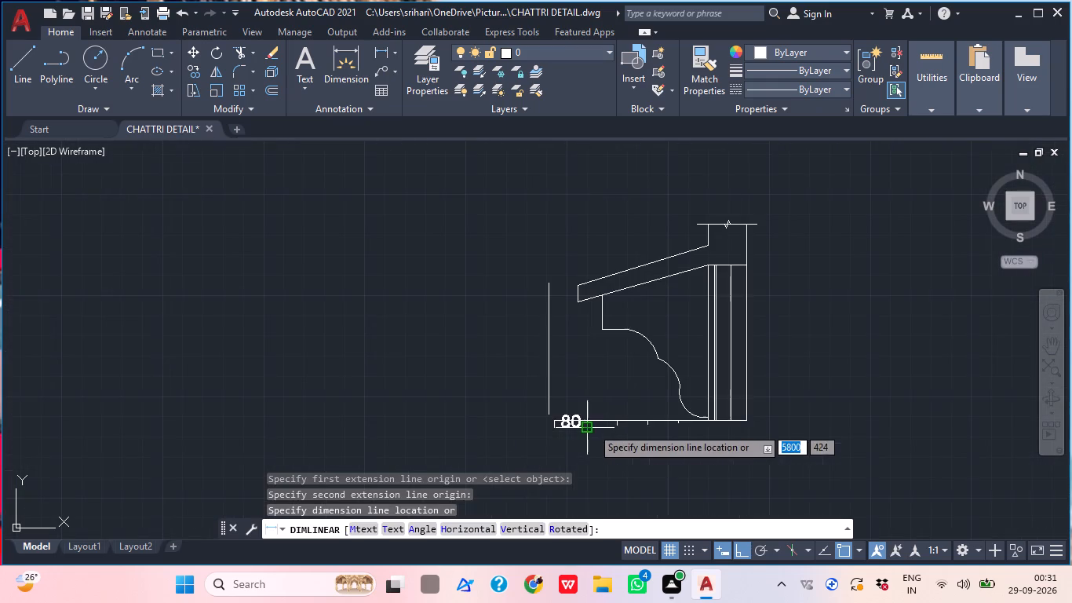
pyautogui.scroll(1, 574, 448)
pyautogui.scroll(-1, 578, 450)
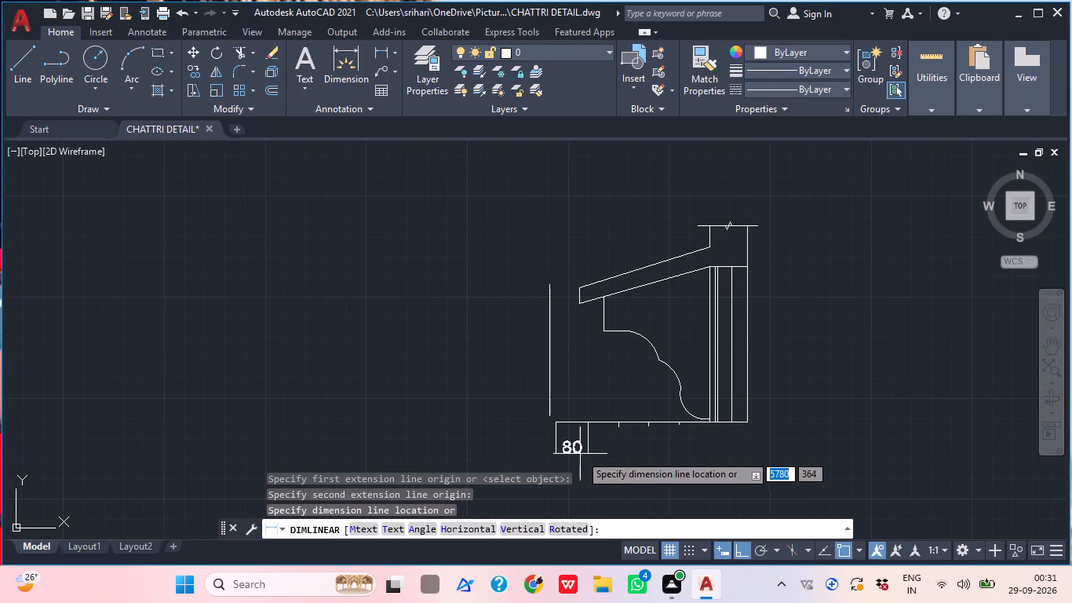
pyautogui.click(580, 454)
# Add a linear dimension between the first and second ticks, aligned with the first dimension line.
pyautogui.click(380, 55)
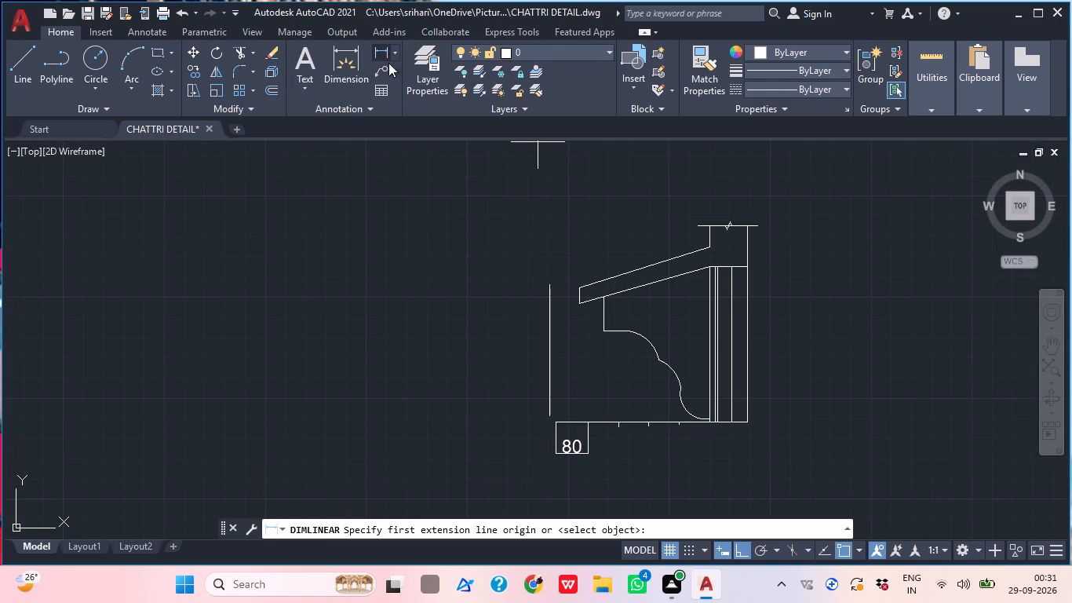
pyautogui.scroll(2, 623, 430)
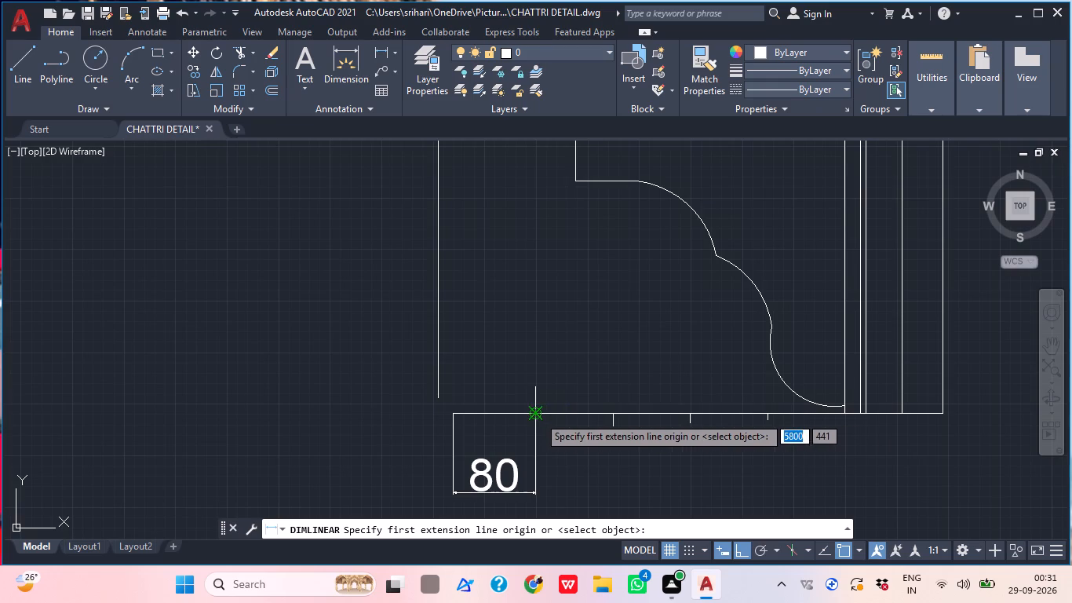
pyautogui.click(538, 416)
pyautogui.click(616, 415)
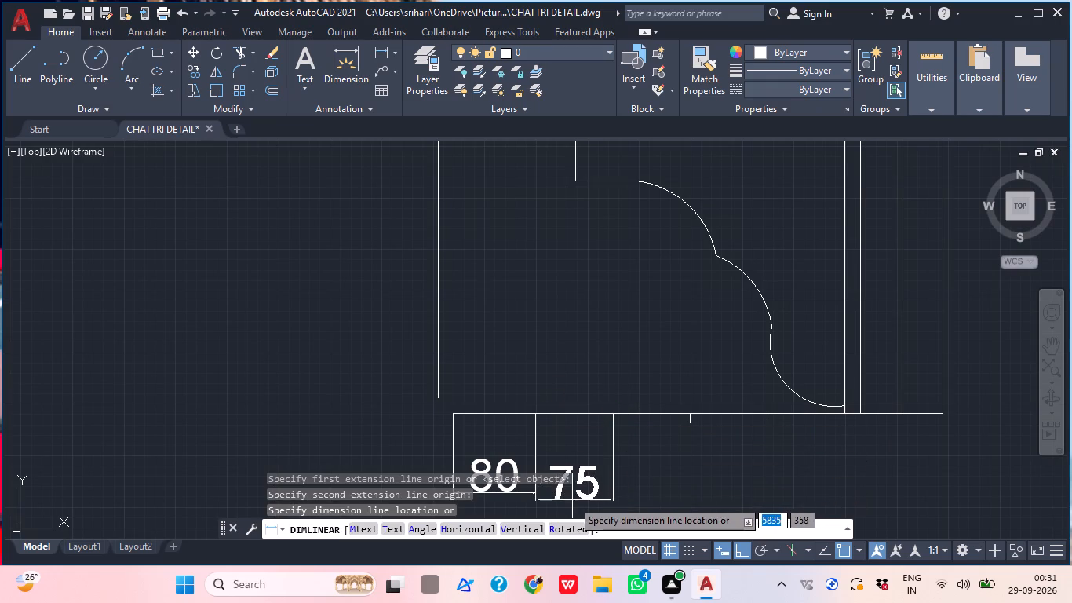
pyautogui.click(540, 493)
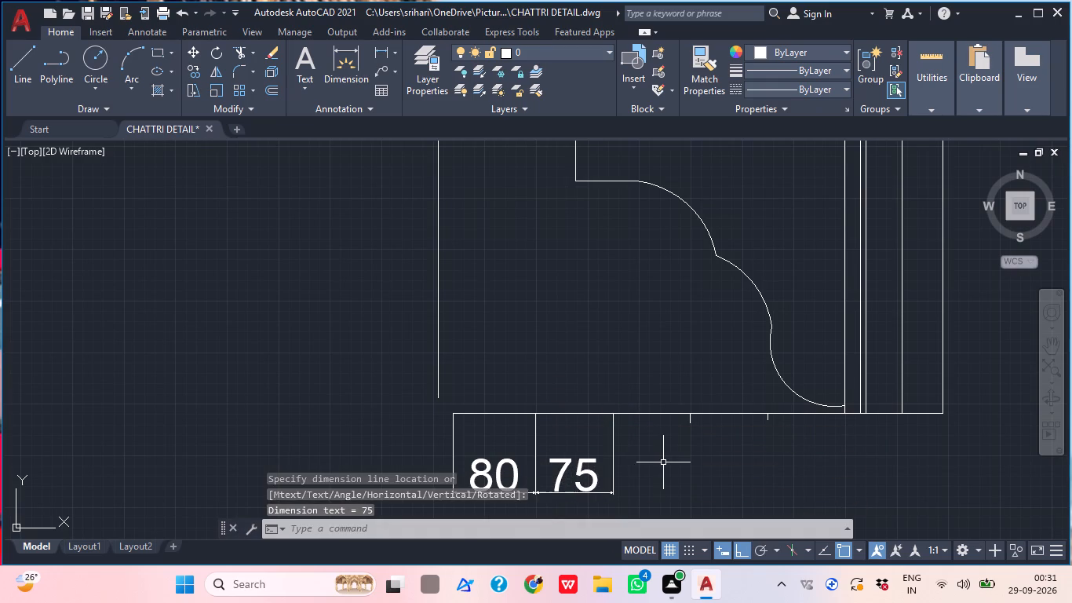
# Add a linear dimension between the second and third ticks, in line with the existing dimensions below the baseline.
pyautogui.moveTo(701, 473); pyautogui.dragTo(651, 446, button='middle')
pyautogui.scroll(-2, 651, 438)
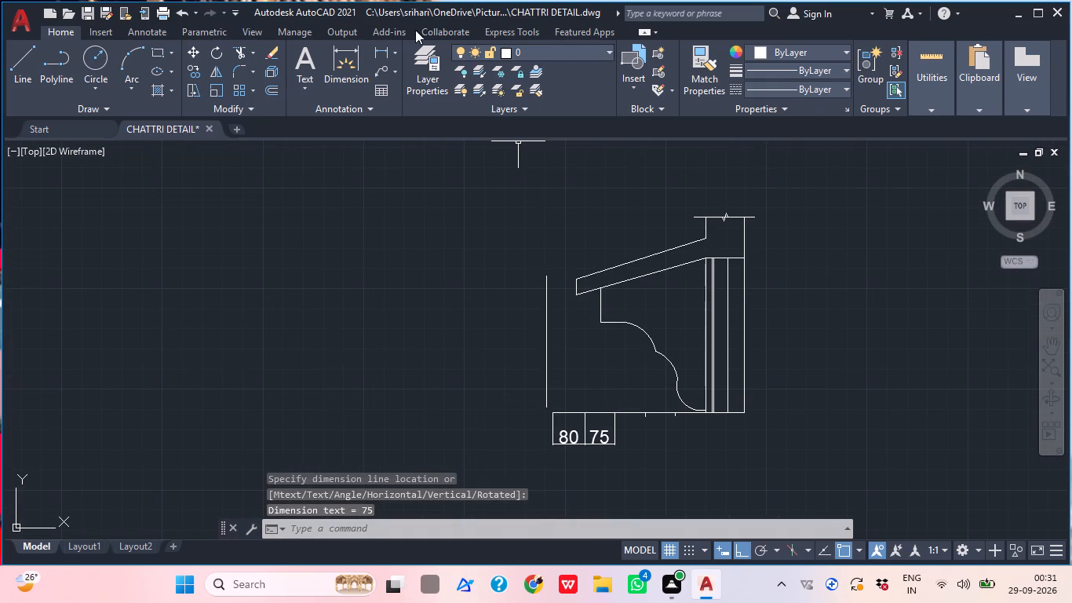
pyautogui.click(377, 57)
pyautogui.moveTo(638, 440); pyautogui.dragTo(593, 437, button='middle')
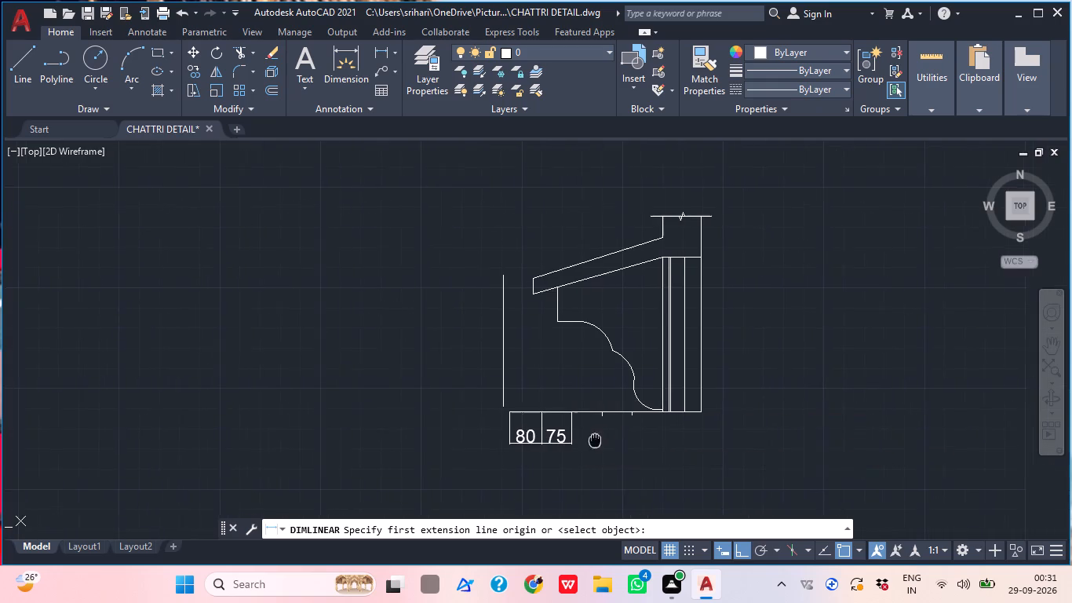
pyautogui.scroll(2, 574, 423)
pyautogui.click(569, 397)
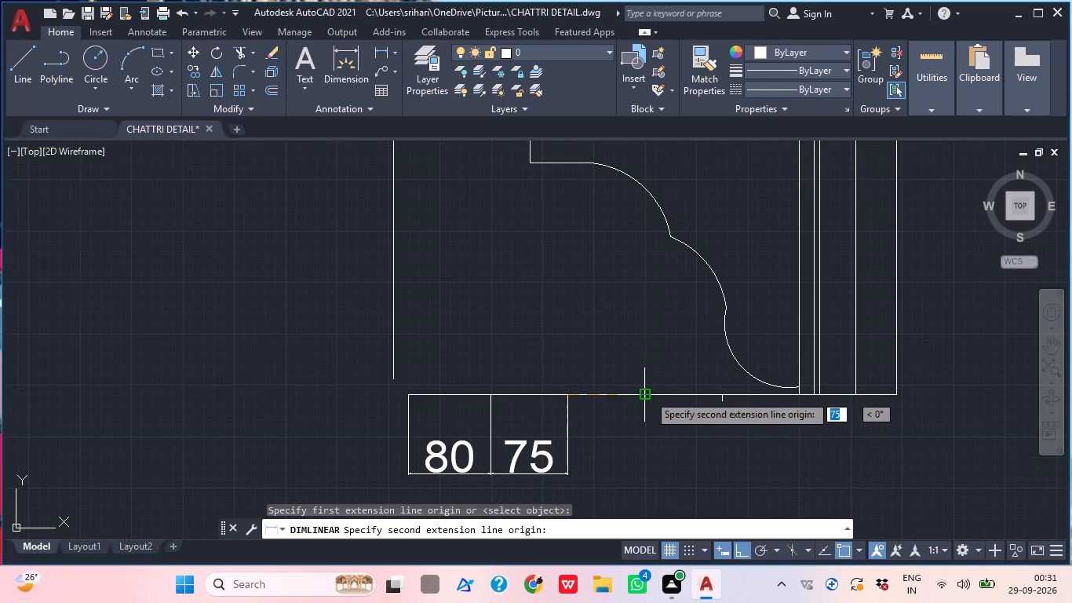
pyautogui.click(648, 394)
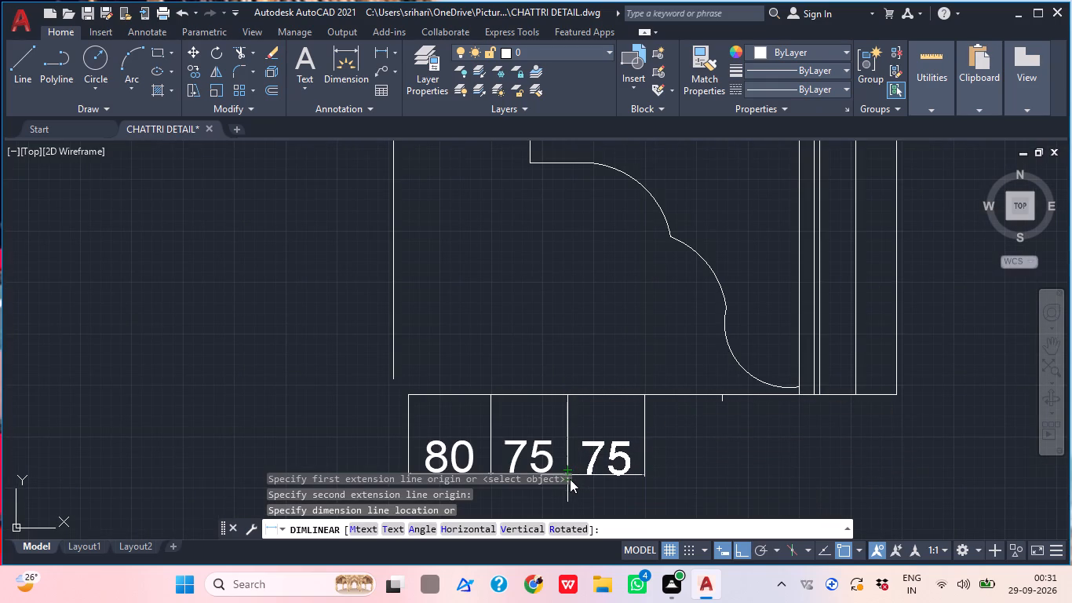
pyautogui.scroll(-2, 582, 458)
pyautogui.scroll(2, 582, 459)
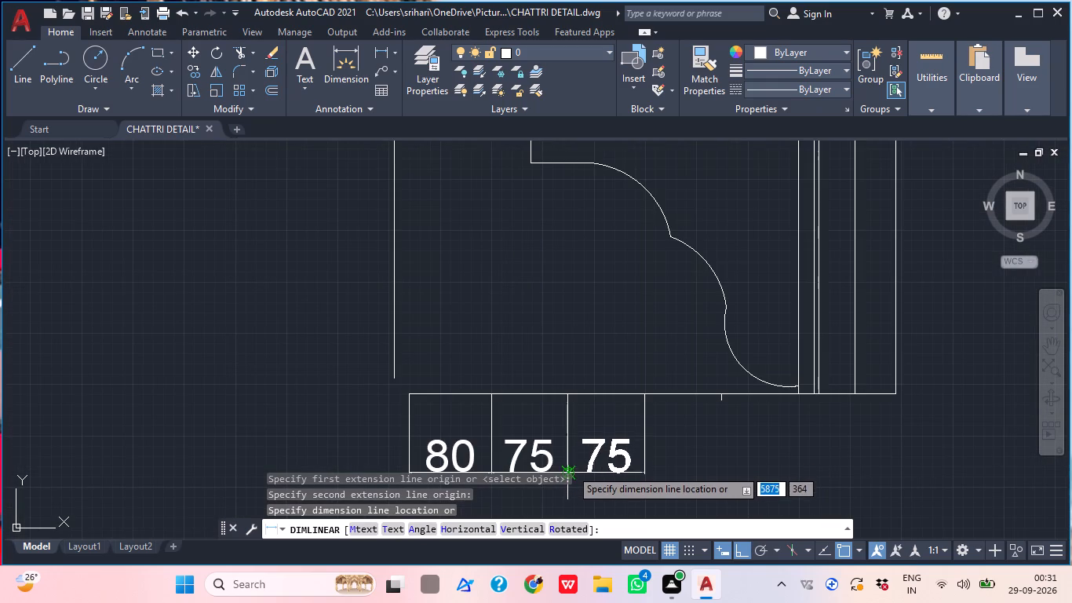
pyautogui.click(571, 475)
pyautogui.moveTo(620, 459); pyautogui.dragTo(626, 437, button='middle')
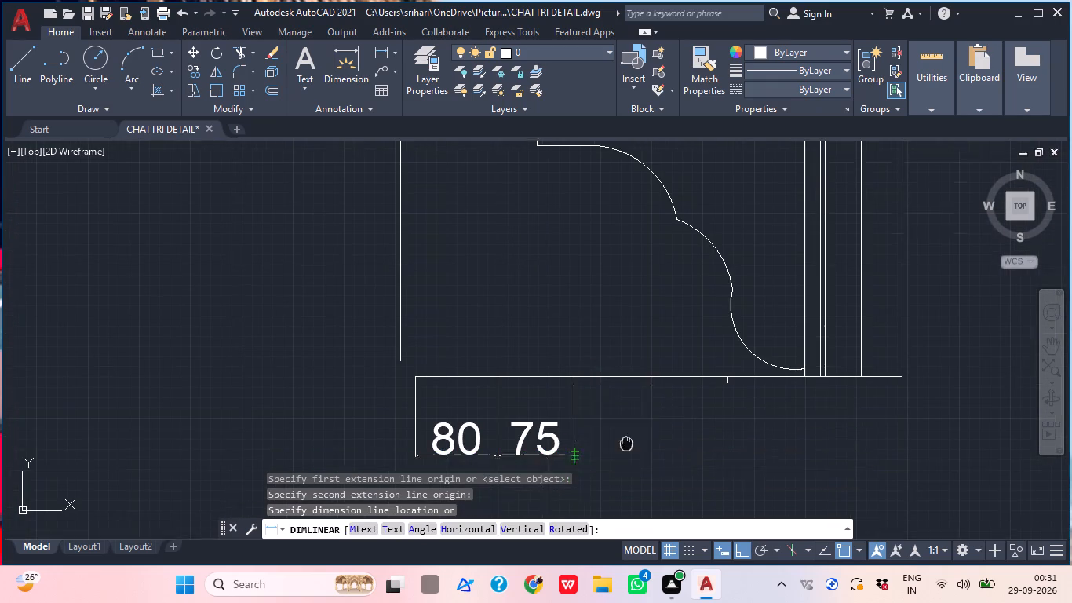
pyautogui.moveTo(626, 437); pyautogui.dragTo(633, 416, button='middle')
pyautogui.click(582, 429)
# Add a linear dimension between the third and fourth ticks, continuing the same dimension row.
pyautogui.moveTo(665, 428); pyautogui.dragTo(565, 426, button='middle')
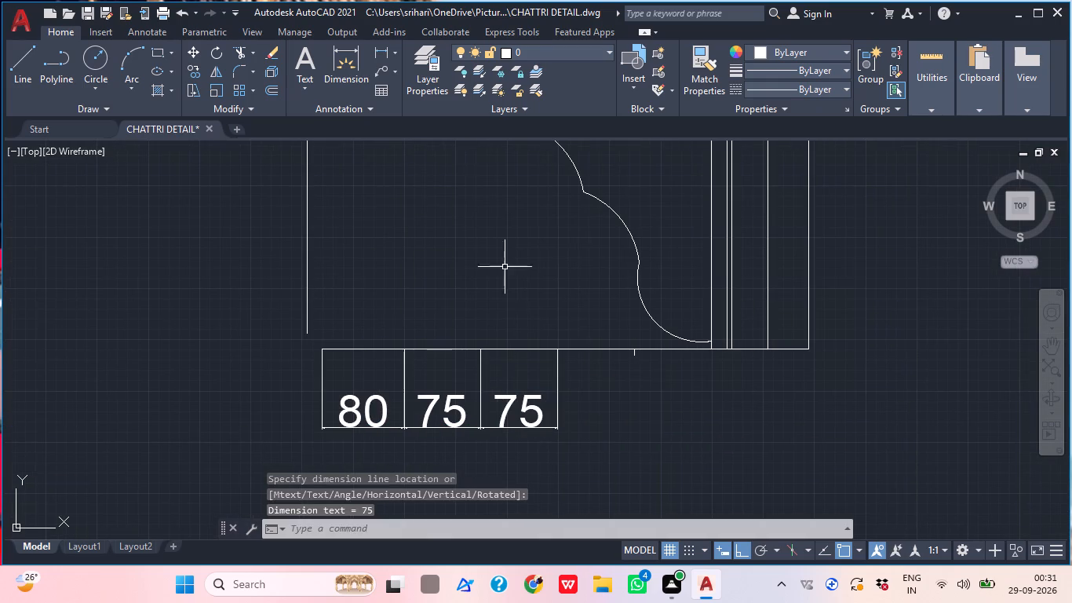
pyautogui.click(376, 49)
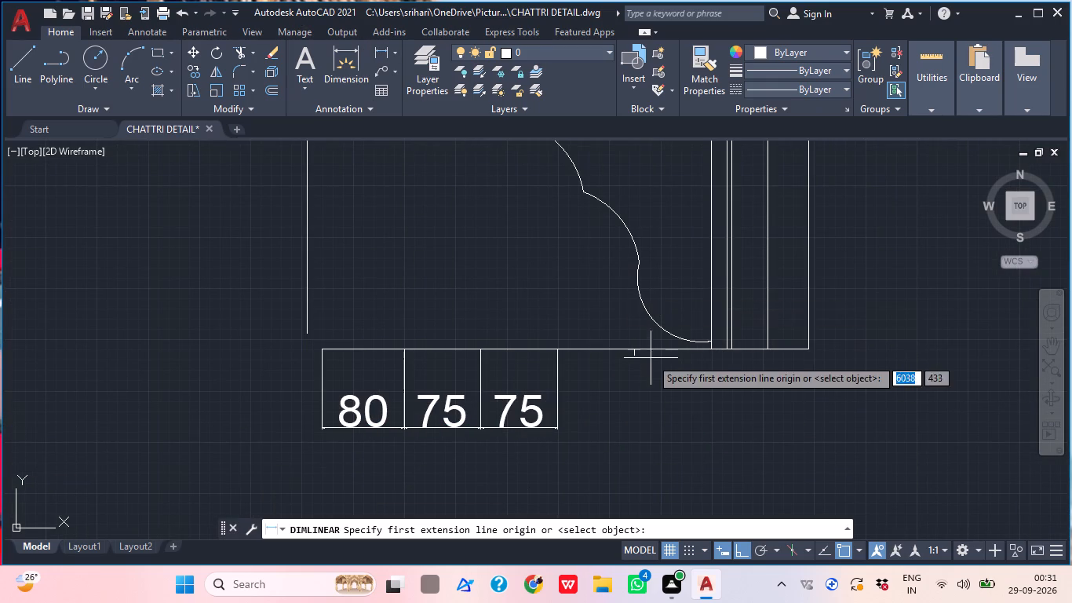
pyautogui.click(552, 350)
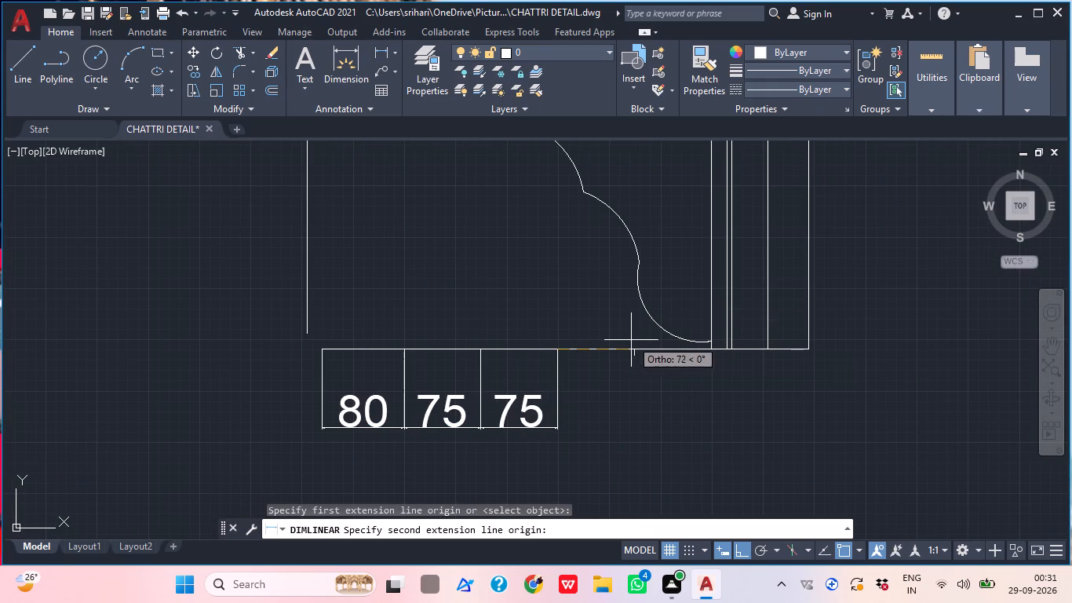
pyautogui.click(636, 345)
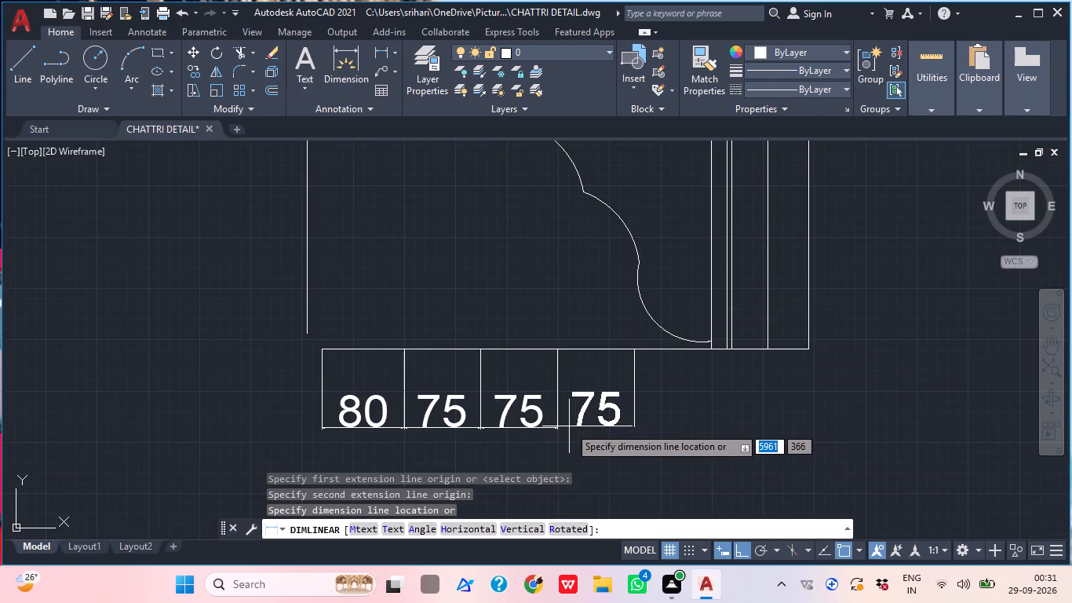
pyautogui.click(561, 426)
# Add a linear dimension from the fourth tick to the wall line at the bracket's foot, continuing the dimension row.
pyautogui.moveTo(655, 406); pyautogui.dragTo(574, 406, button='middle')
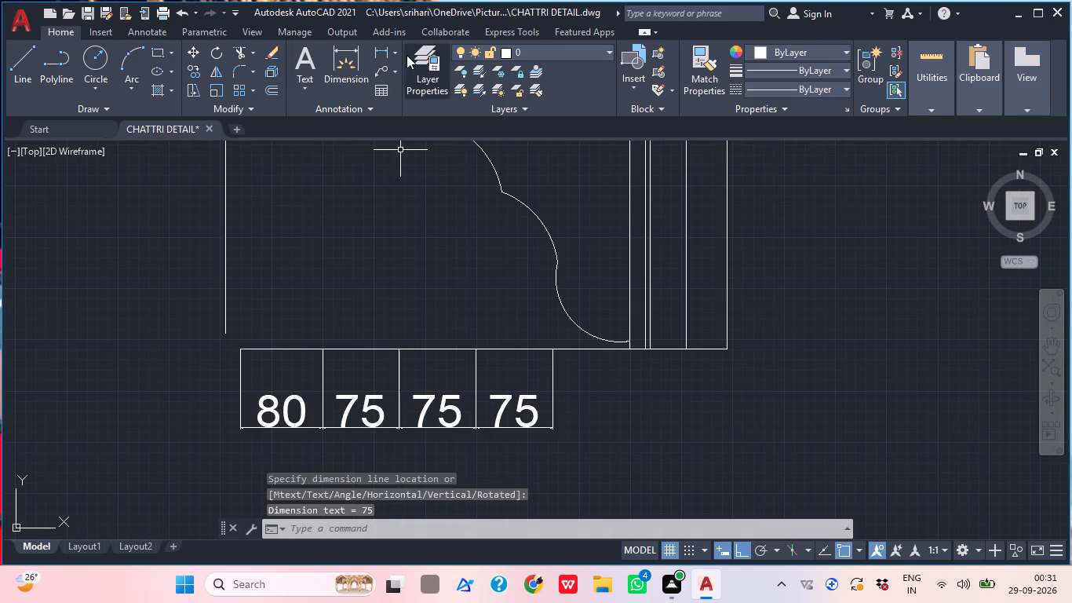
pyautogui.click(384, 53)
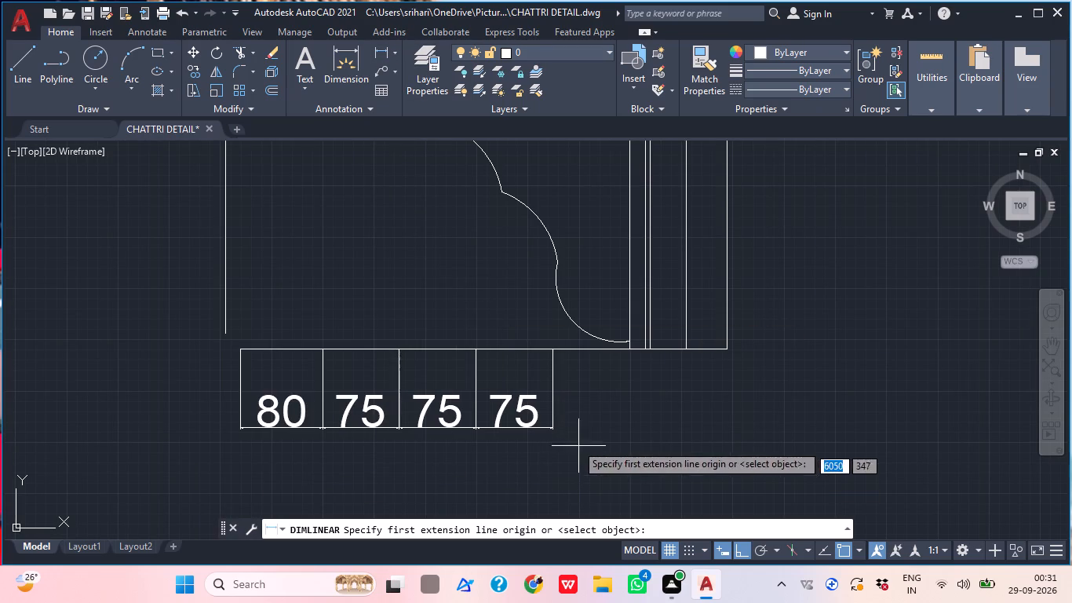
pyautogui.click(556, 351)
pyautogui.click(625, 349)
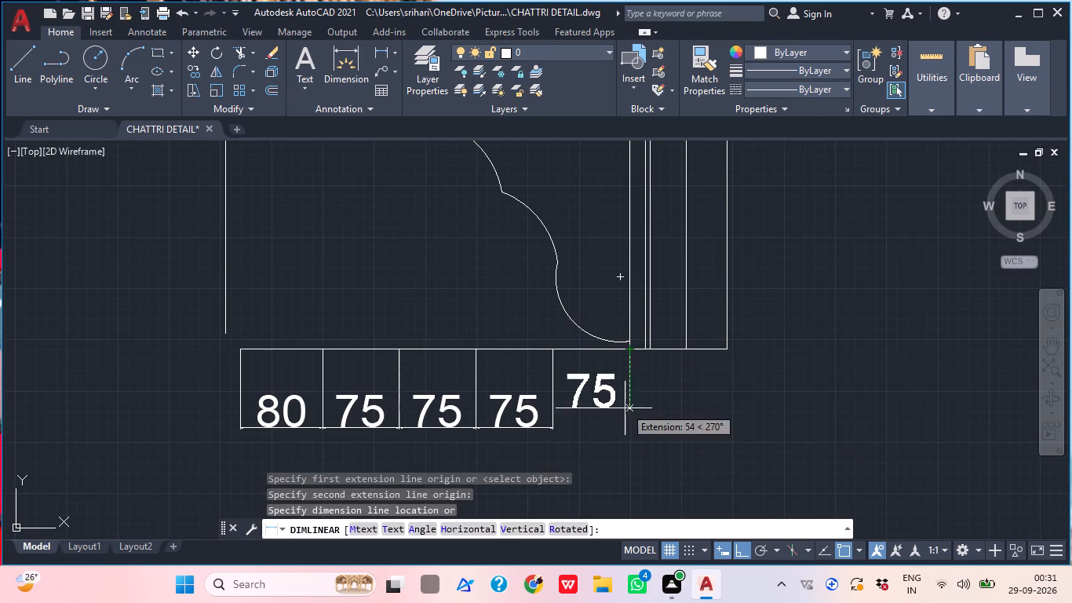
pyautogui.click(553, 425)
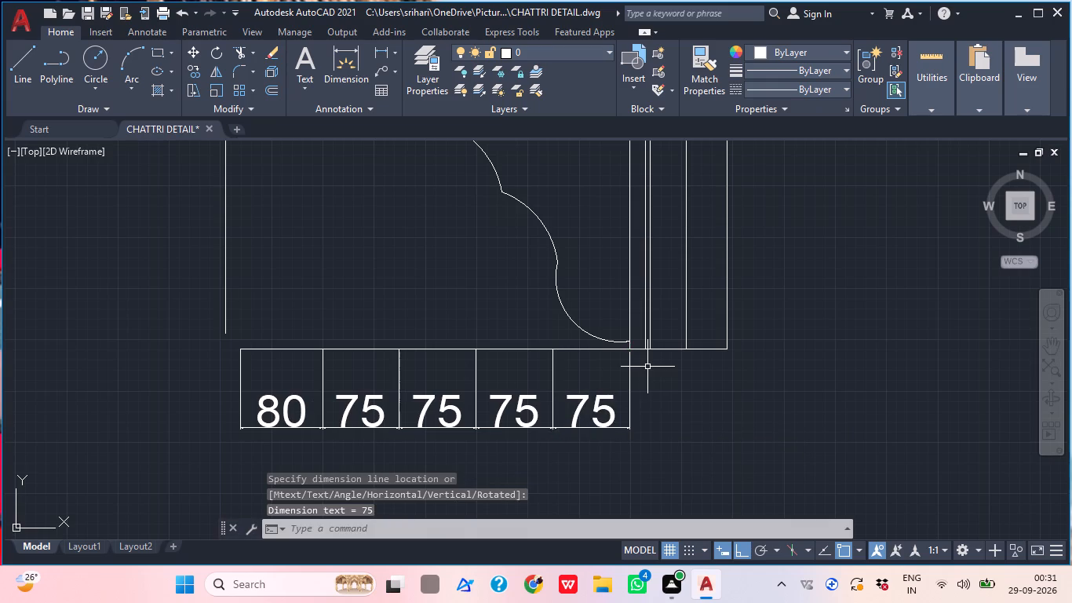
pyautogui.press('Escape')
# Shorten both extension lines of the 80 dimension by stretching their origins about 35 units down from the baseline.
pyautogui.scroll(-2, 647, 367)
pyautogui.moveTo(742, 416); pyautogui.dragTo(711, 433, button='middle')
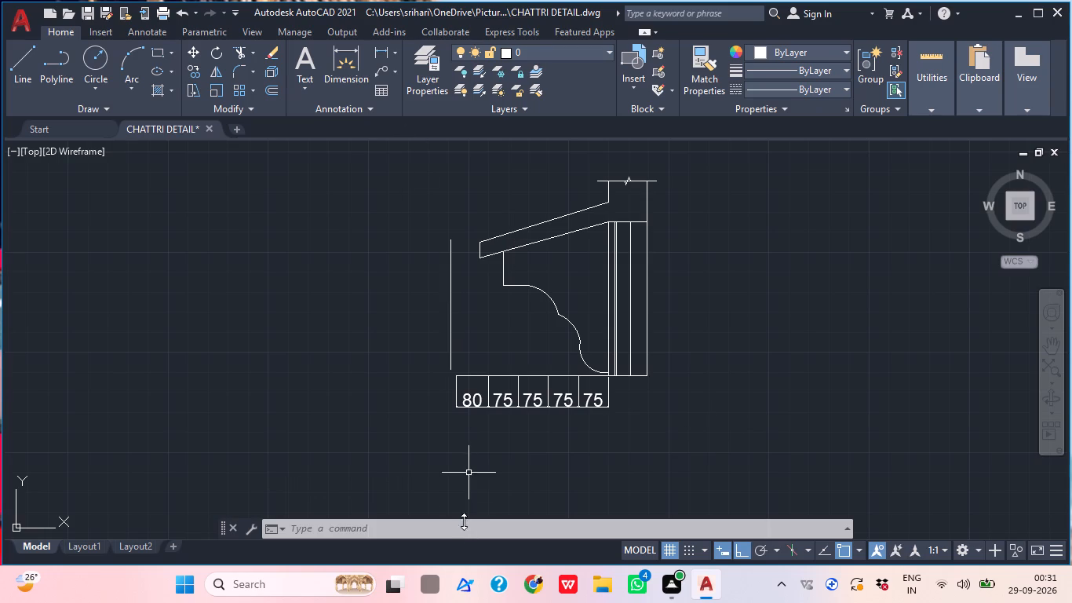
pyautogui.scroll(3, 483, 389)
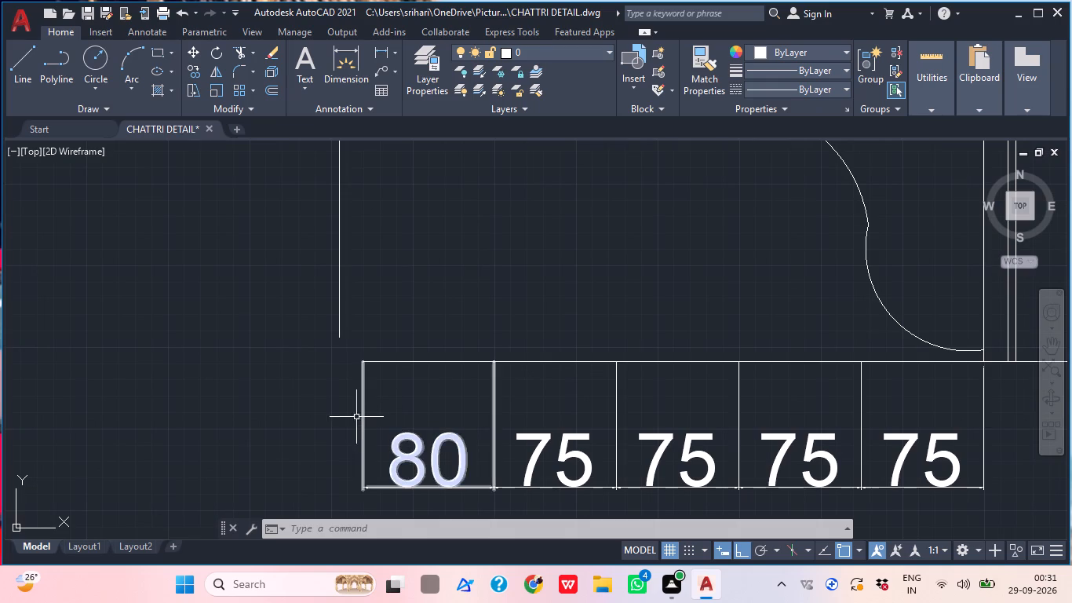
pyautogui.click(364, 408)
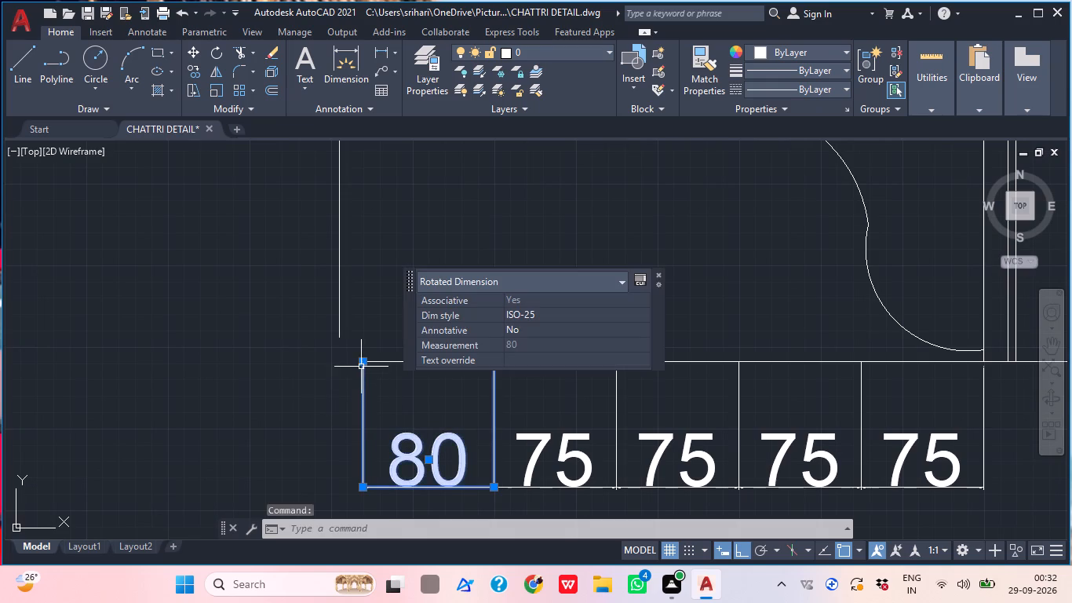
pyautogui.click(366, 362)
pyautogui.click(363, 418)
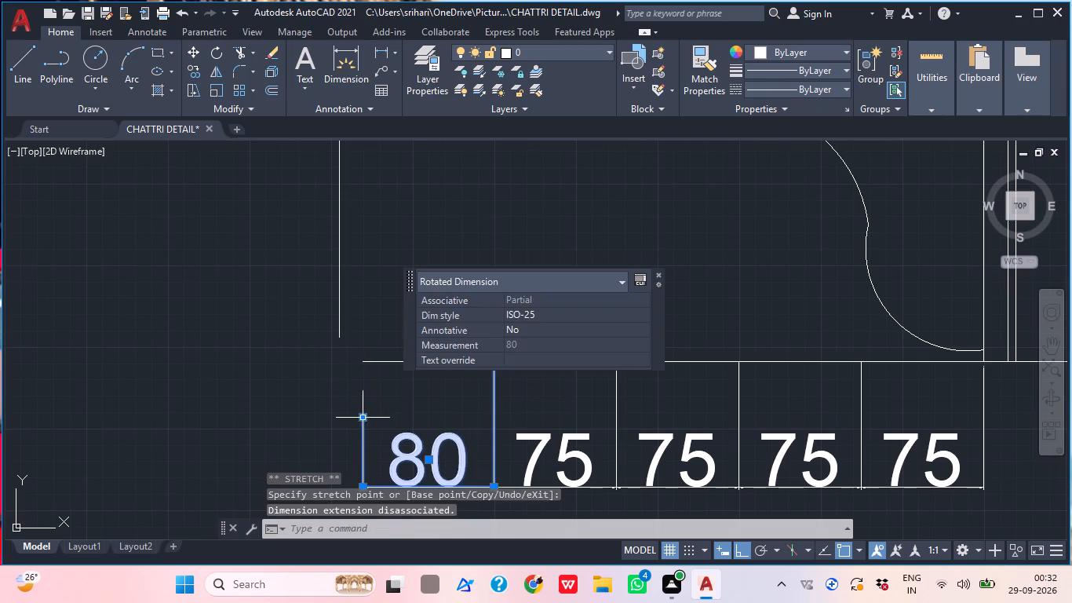
pyautogui.moveTo(517, 408); pyautogui.dragTo(458, 426, button='middle')
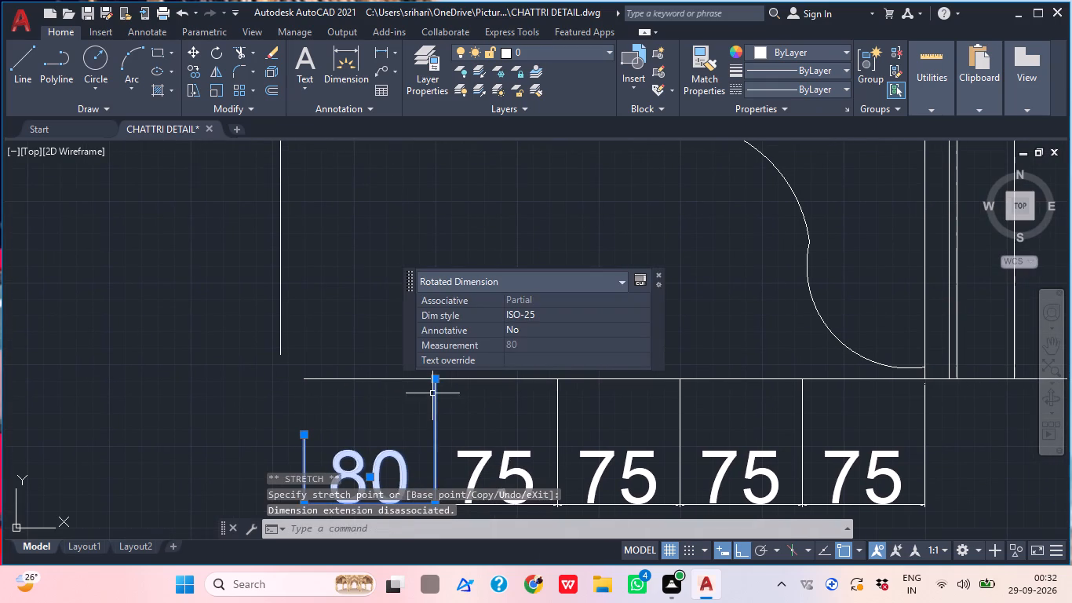
pyautogui.click(435, 377)
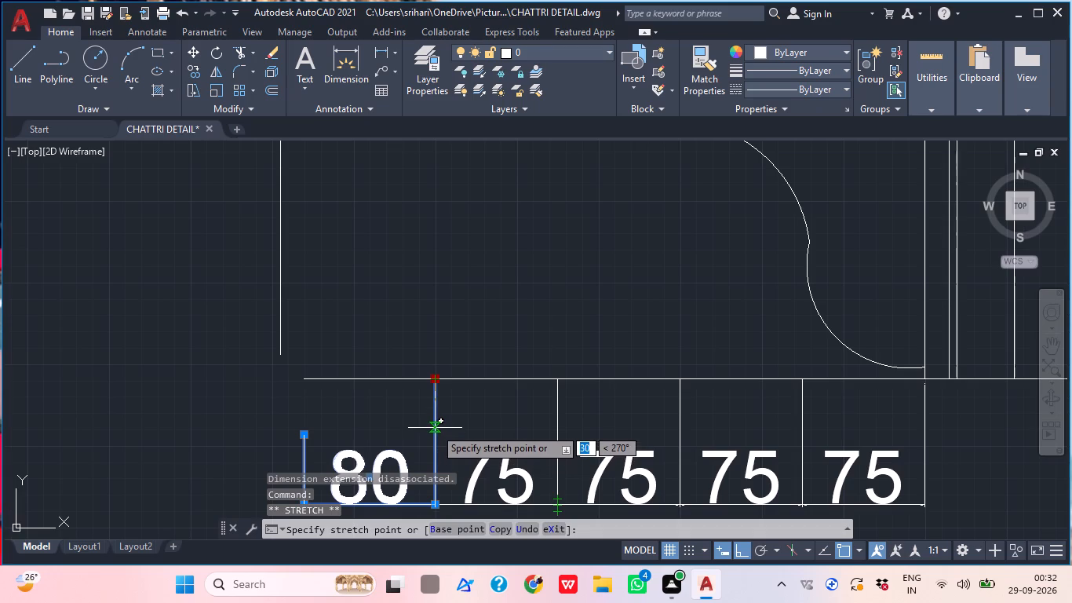
pyautogui.click(435, 435)
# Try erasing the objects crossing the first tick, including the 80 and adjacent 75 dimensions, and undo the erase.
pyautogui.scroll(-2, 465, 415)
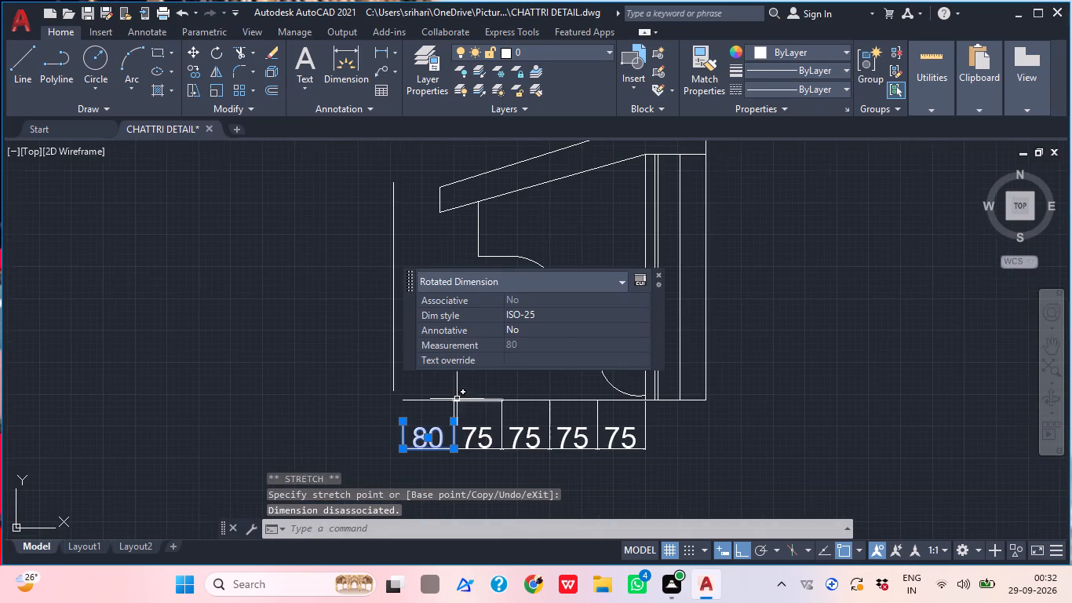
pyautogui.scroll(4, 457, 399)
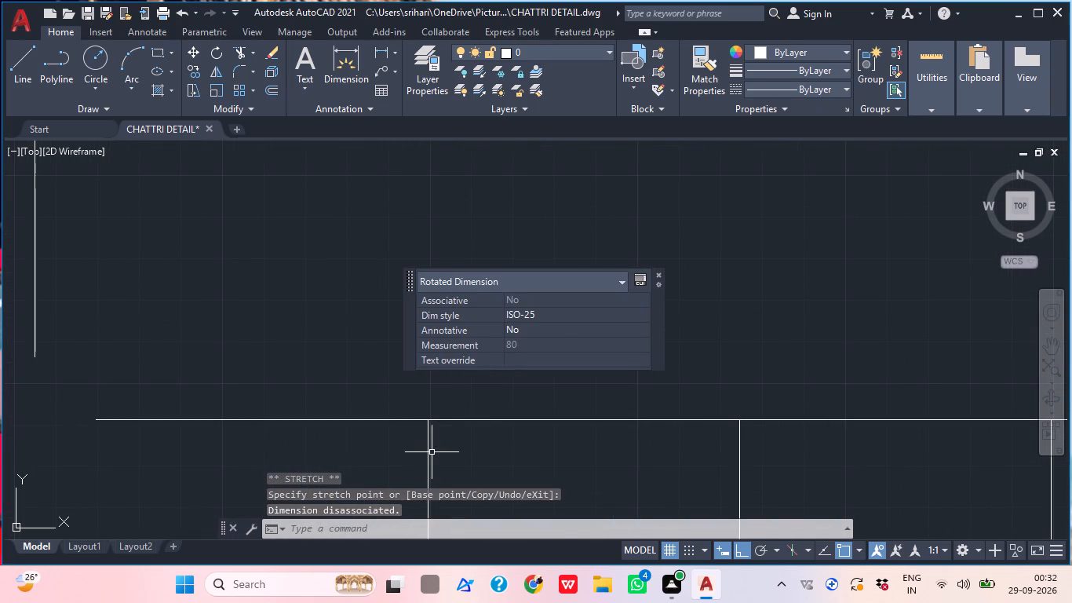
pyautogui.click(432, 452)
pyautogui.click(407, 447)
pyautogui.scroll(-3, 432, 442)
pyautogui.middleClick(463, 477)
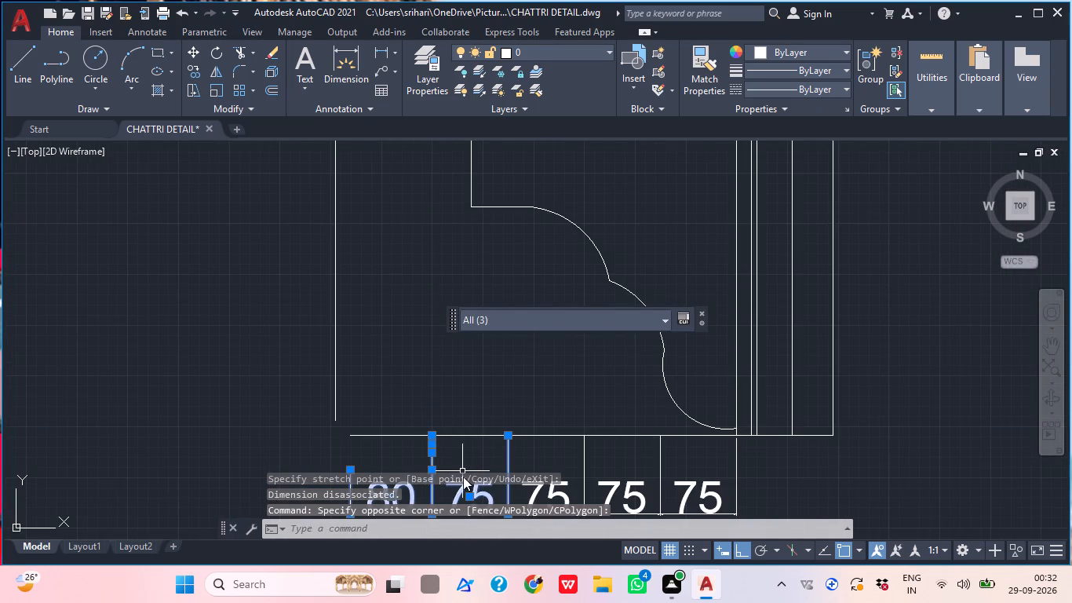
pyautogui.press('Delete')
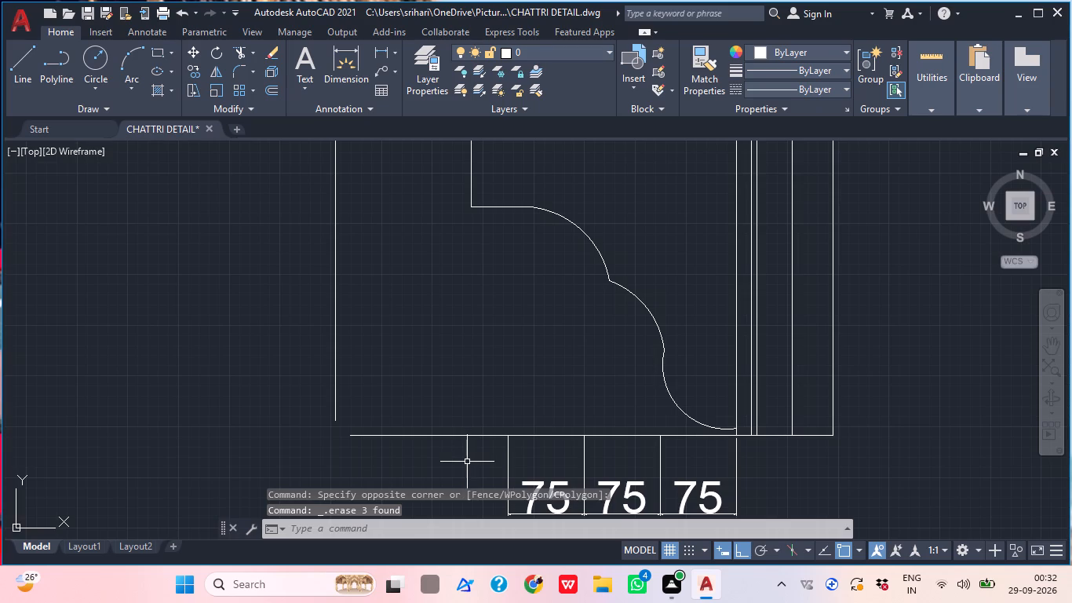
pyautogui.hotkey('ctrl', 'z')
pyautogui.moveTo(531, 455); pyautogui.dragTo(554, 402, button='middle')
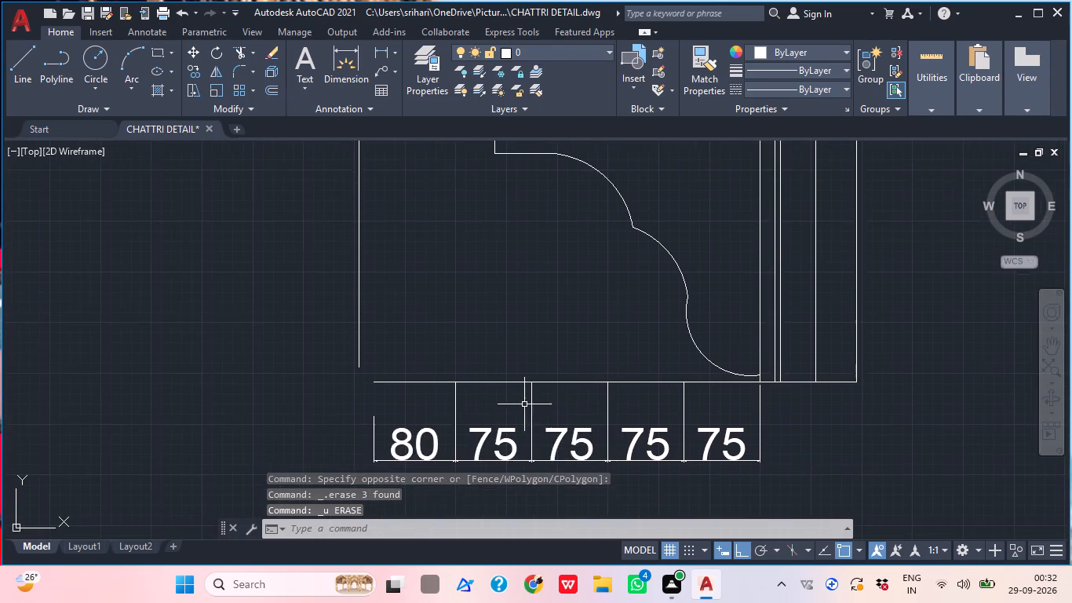
# Shorten the first 75 dimension's extension line at the first tick by stretching its origin about 34 units down from the baseline.
pyautogui.scroll(2, 520, 407)
pyautogui.moveTo(477, 422); pyautogui.dragTo(587, 396, button='middle')
pyautogui.click(467, 355)
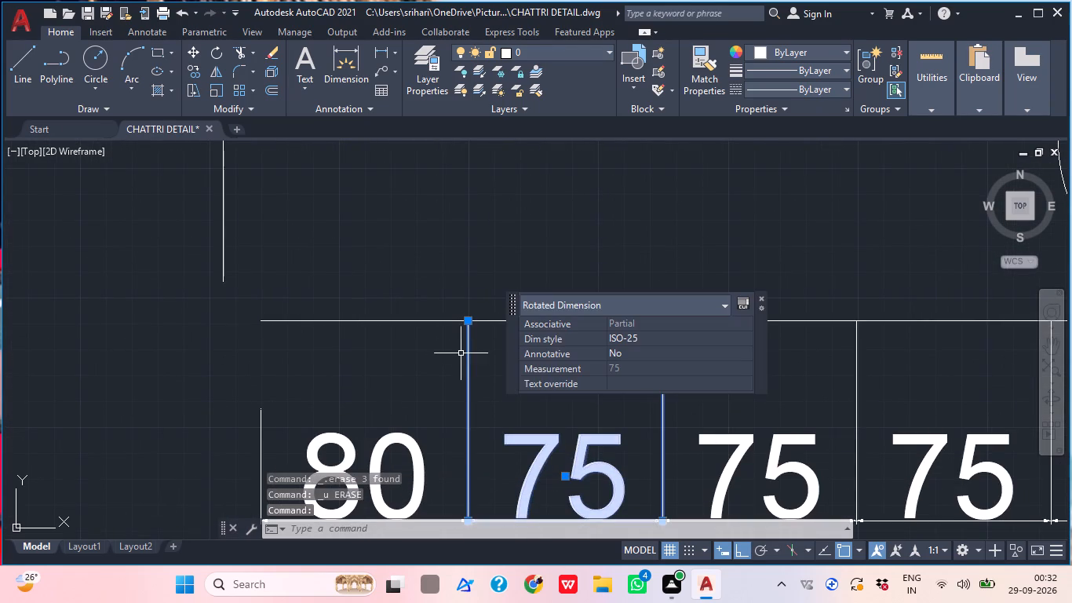
pyautogui.click(469, 323)
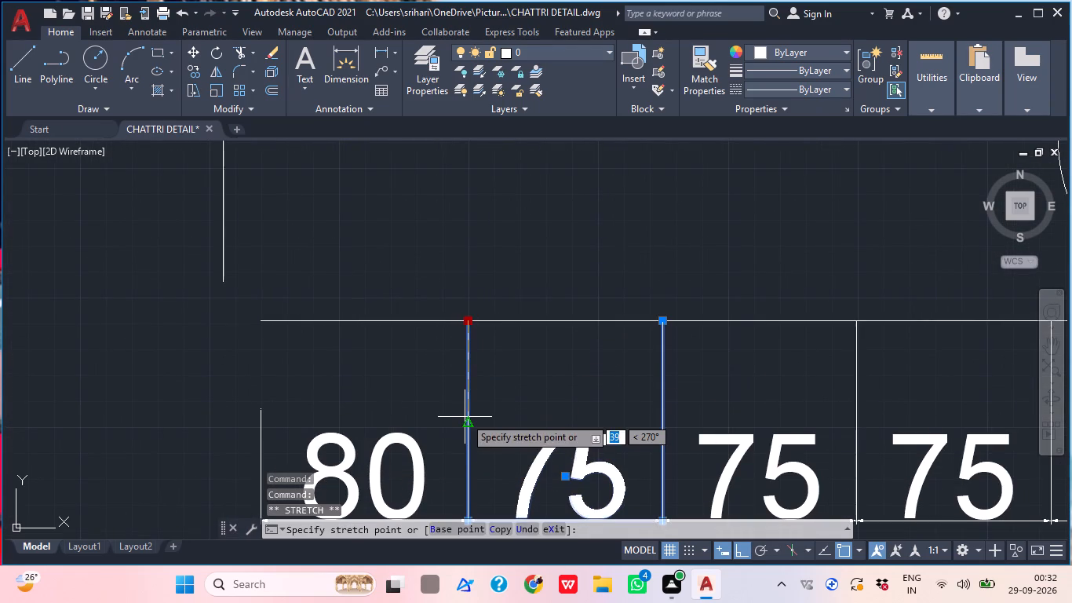
pyautogui.click(465, 411)
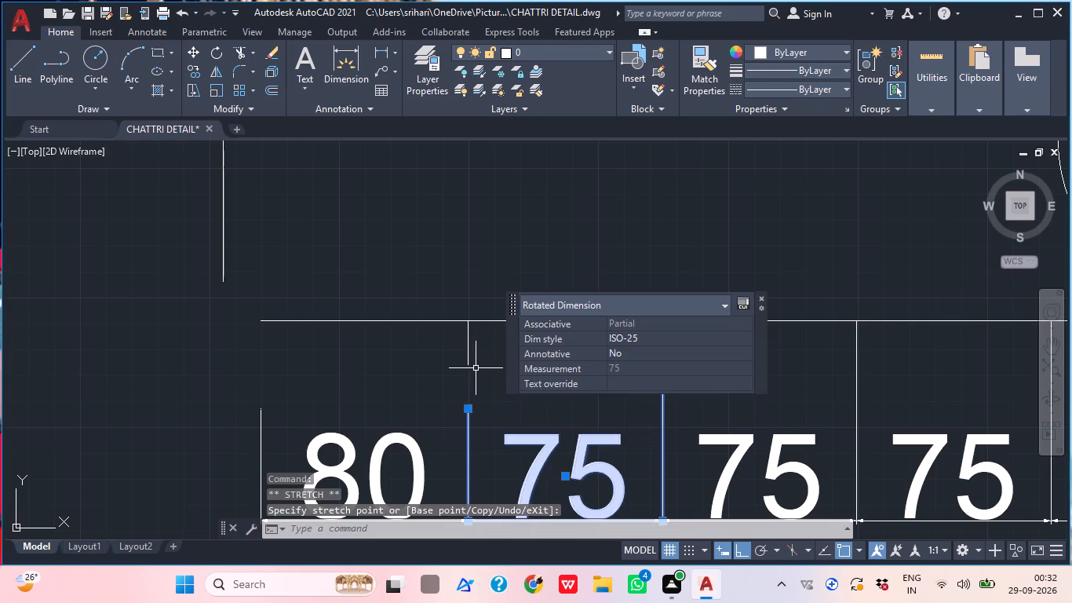
pyautogui.press('Escape')
# Erase the short tick line below the baseline between the 80 and first 75 dimensions.
pyautogui.click(476, 364)
pyautogui.click(456, 359)
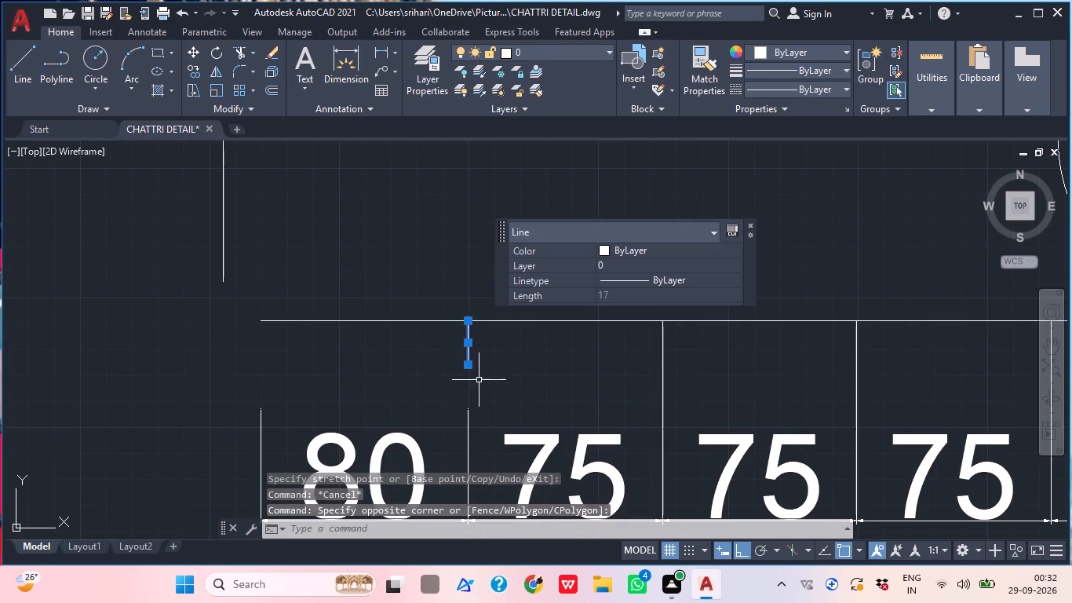
pyautogui.press('Delete')
# Shorten both overlapping extension lines at the second tick by stretching their origins down about 30 units from the baseline.
pyautogui.scroll(-1, 538, 382)
pyautogui.moveTo(603, 365); pyautogui.dragTo(569, 353, button='middle')
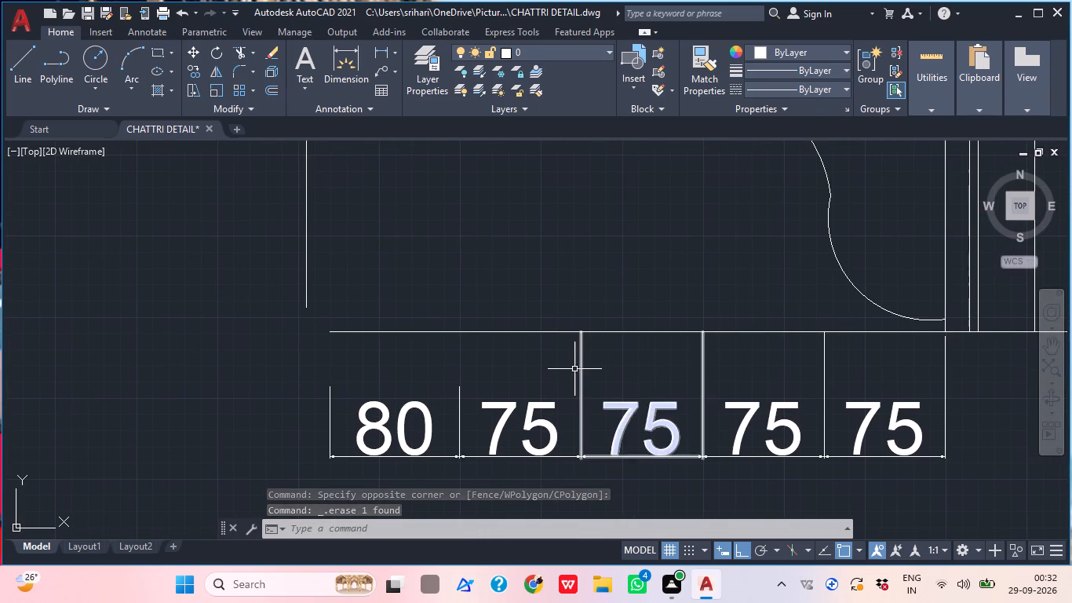
pyautogui.click(582, 369)
pyautogui.click(578, 331)
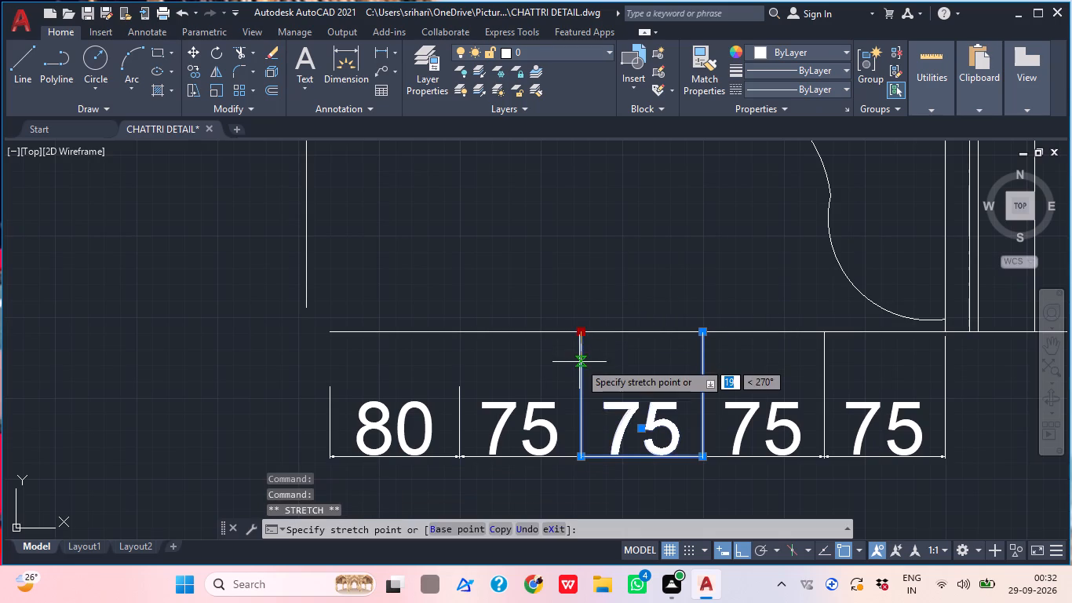
pyautogui.click(581, 382)
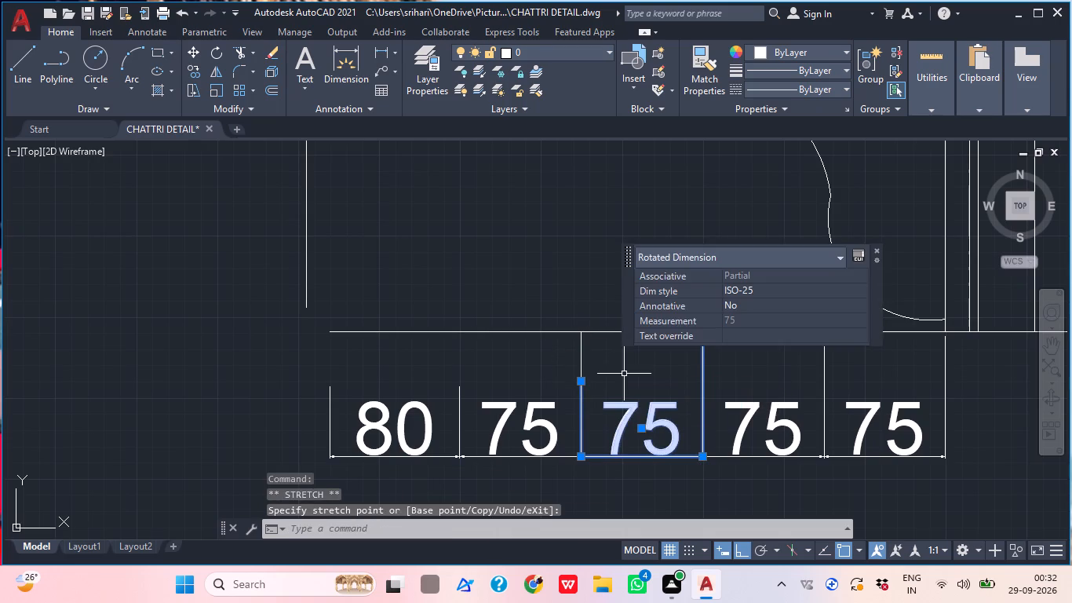
pyautogui.press('Escape')
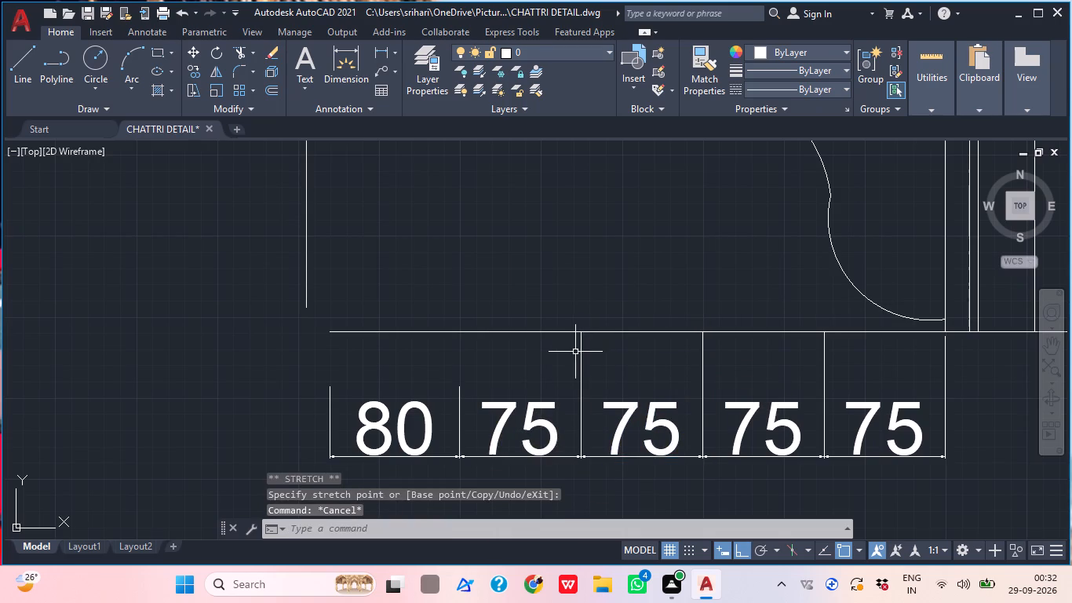
pyautogui.click(580, 352)
pyautogui.click(581, 333)
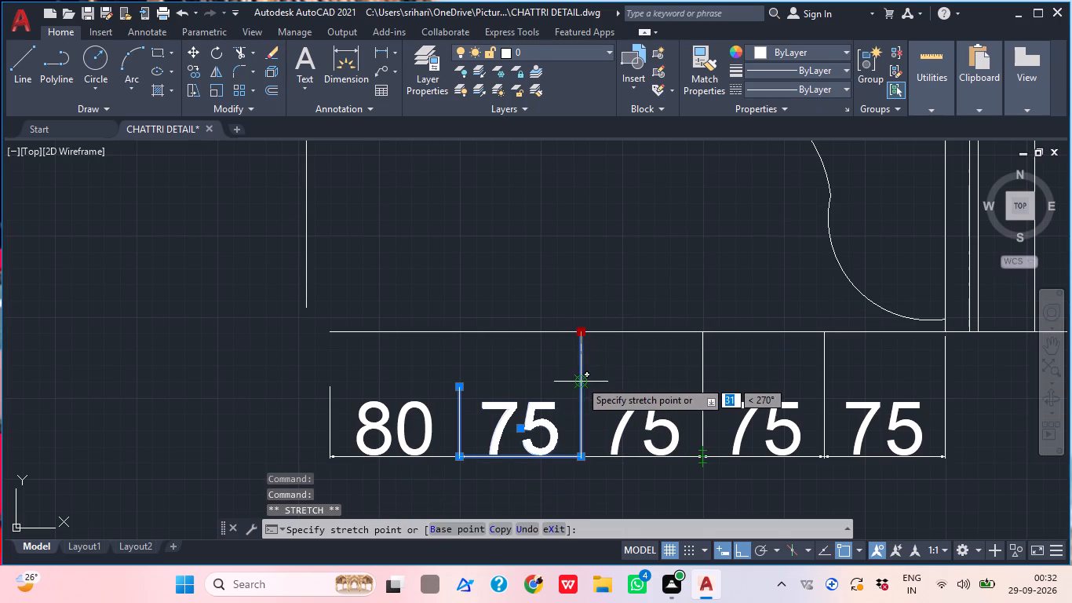
pyautogui.click(578, 376)
pyautogui.press('Escape')
# Shorten both overlapping extension lines at the third tick by stretching their origins down about 25 to 30 units.
pyautogui.moveTo(649, 371); pyautogui.dragTo(578, 373, button='middle')
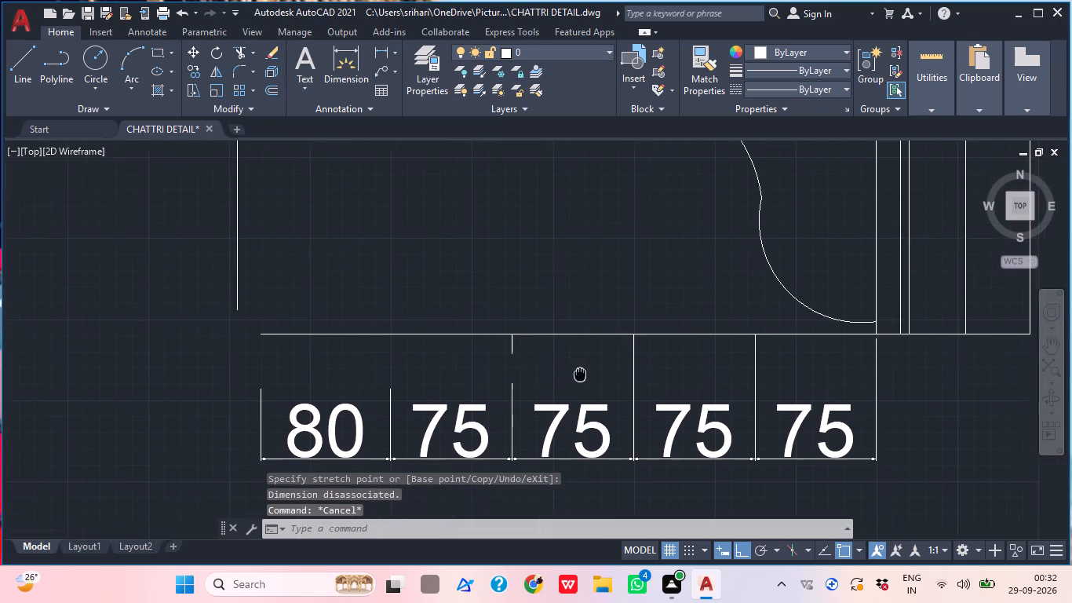
pyautogui.moveTo(578, 373); pyautogui.dragTo(571, 371, button='middle')
pyautogui.click(625, 380)
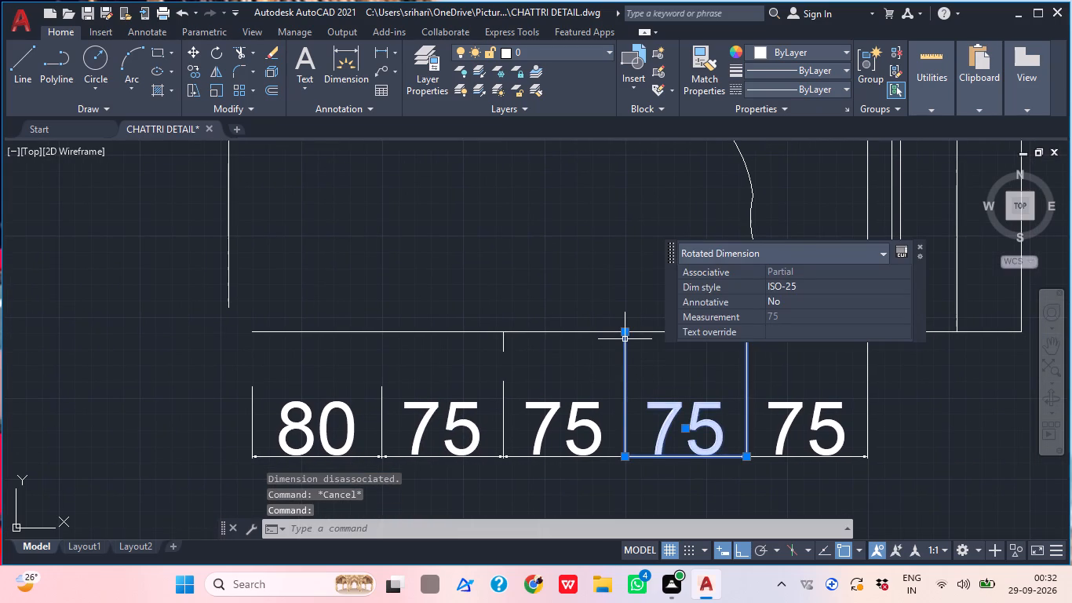
pyautogui.click(625, 337)
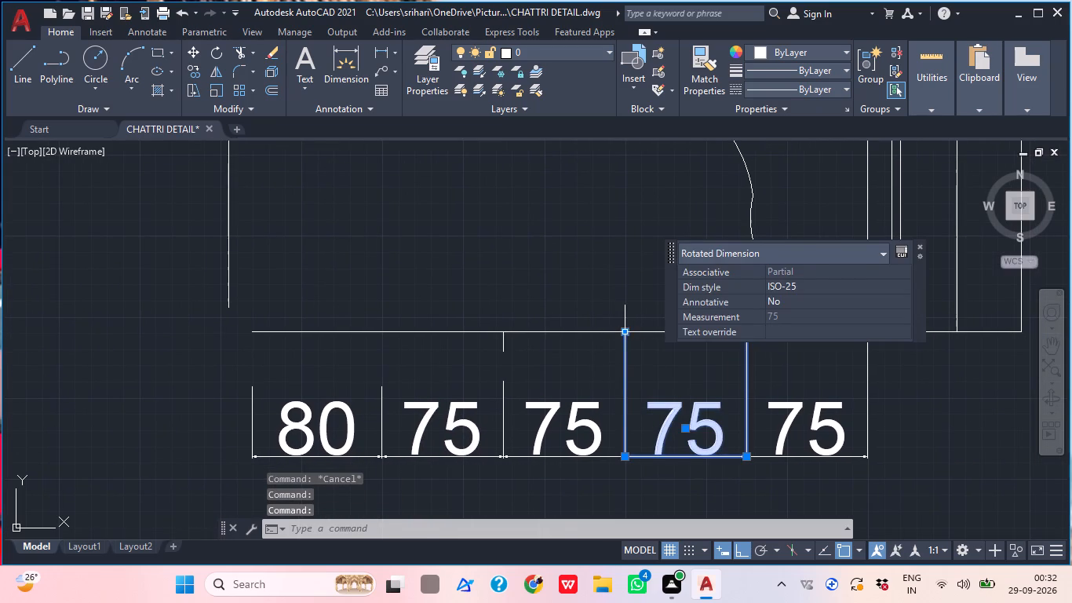
pyautogui.click(623, 330)
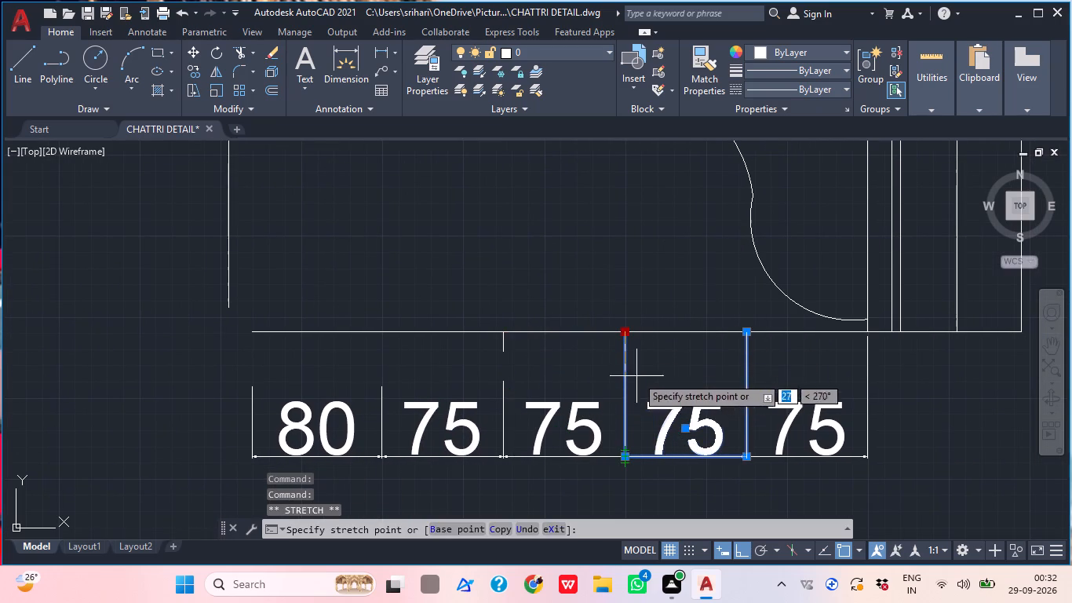
pyautogui.click(626, 382)
pyautogui.press('Escape')
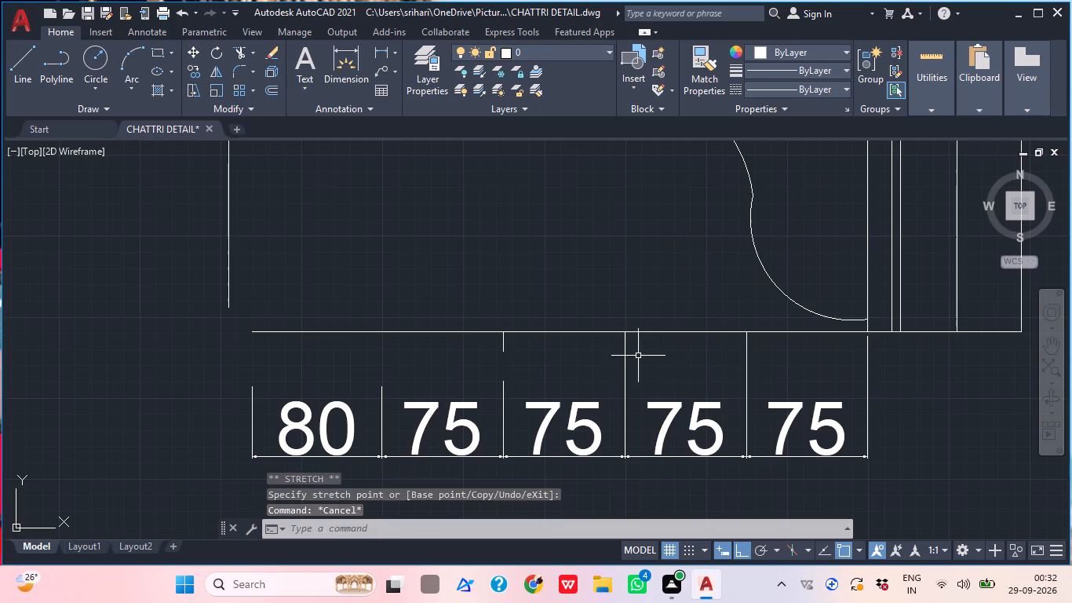
pyautogui.click(623, 353)
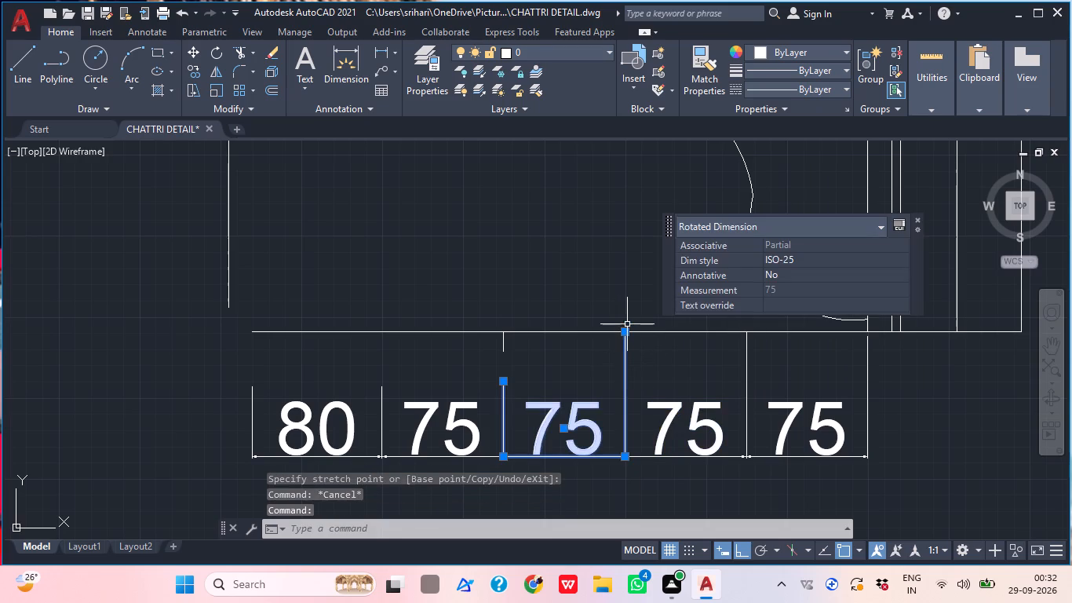
pyautogui.click(626, 333)
pyautogui.click(624, 374)
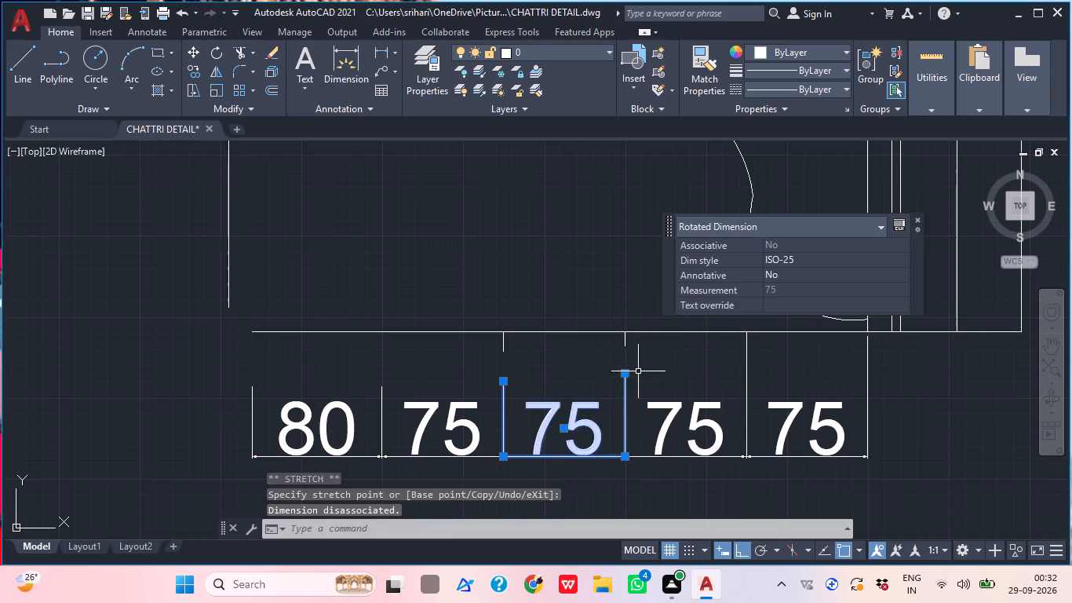
pyautogui.moveTo(654, 383); pyautogui.dragTo(556, 407, button='middle')
pyautogui.press('Escape')
# Shorten the last 75 dimension's extension line at the fourth tick by stretching its origin down about 20 units.
pyautogui.scroll(-1, 608, 387)
pyautogui.moveTo(610, 389); pyautogui.dragTo(574, 375, button='middle')
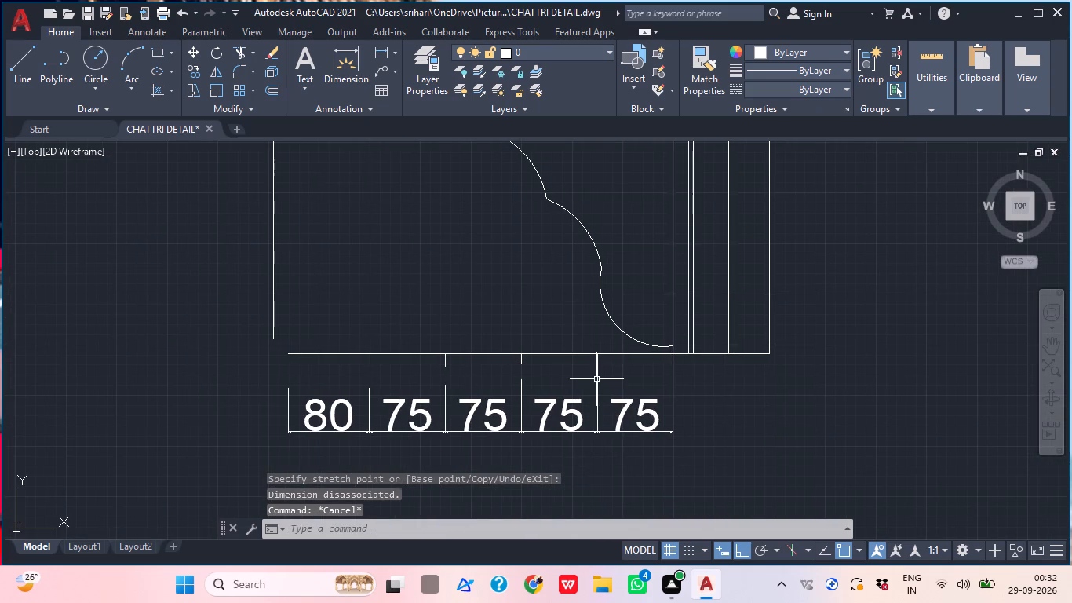
pyautogui.click(596, 373)
pyautogui.click(597, 356)
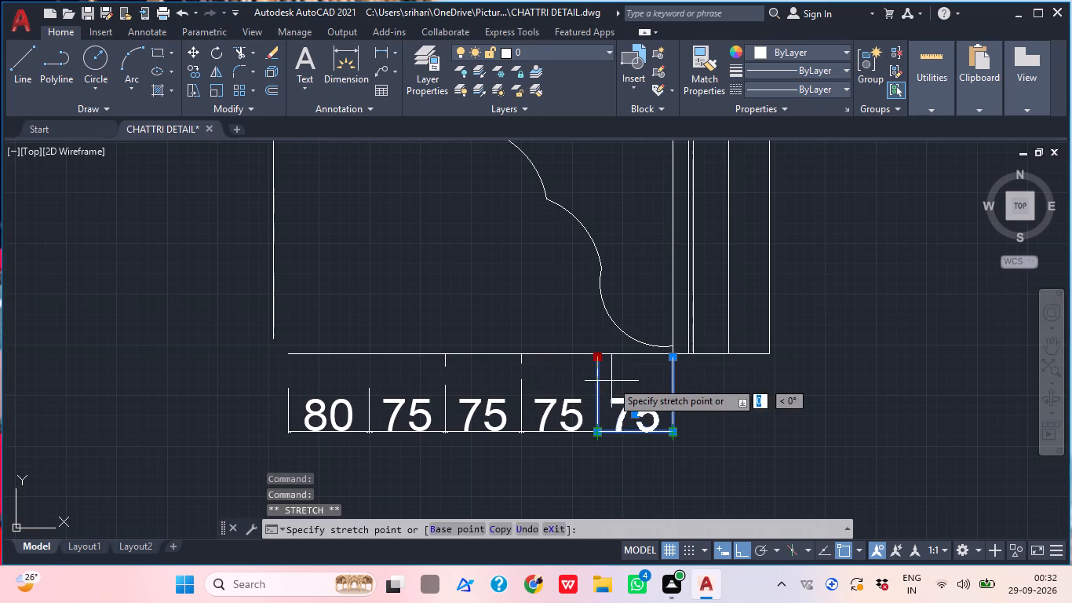
pyautogui.click(598, 378)
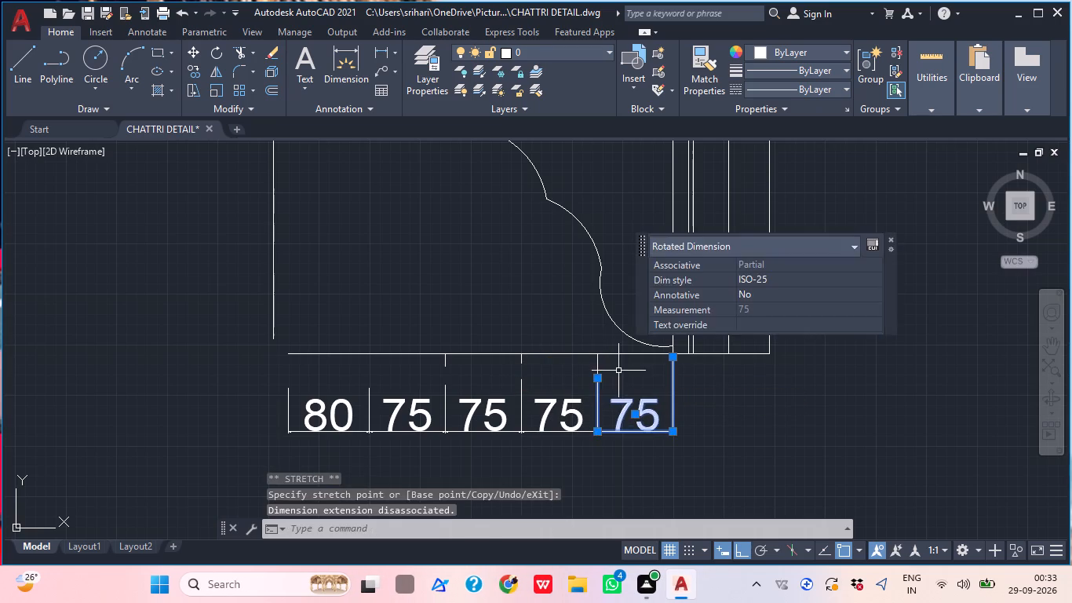
pyautogui.press('Escape')
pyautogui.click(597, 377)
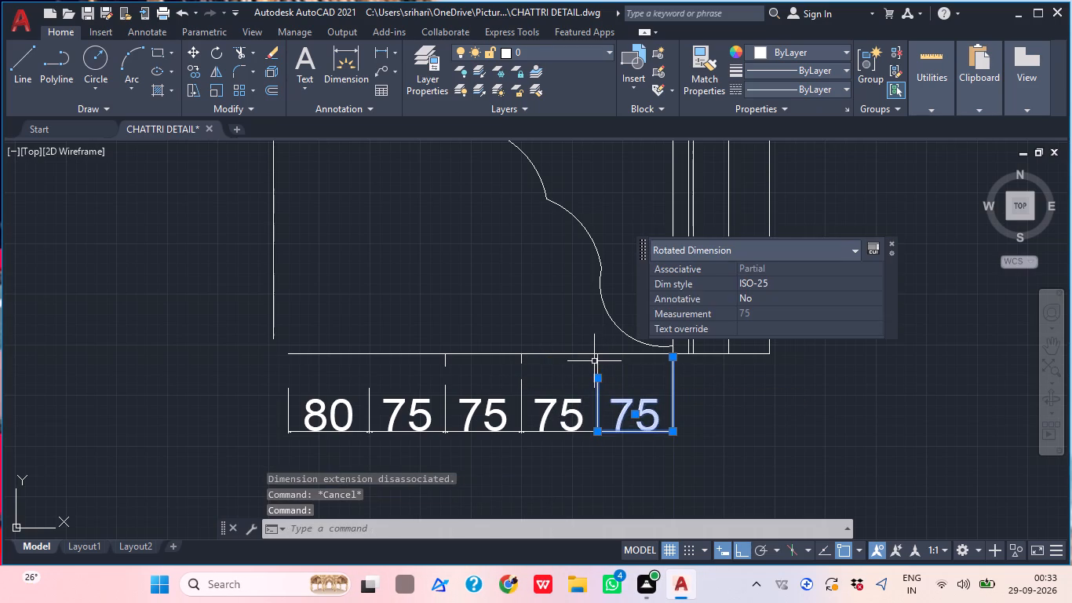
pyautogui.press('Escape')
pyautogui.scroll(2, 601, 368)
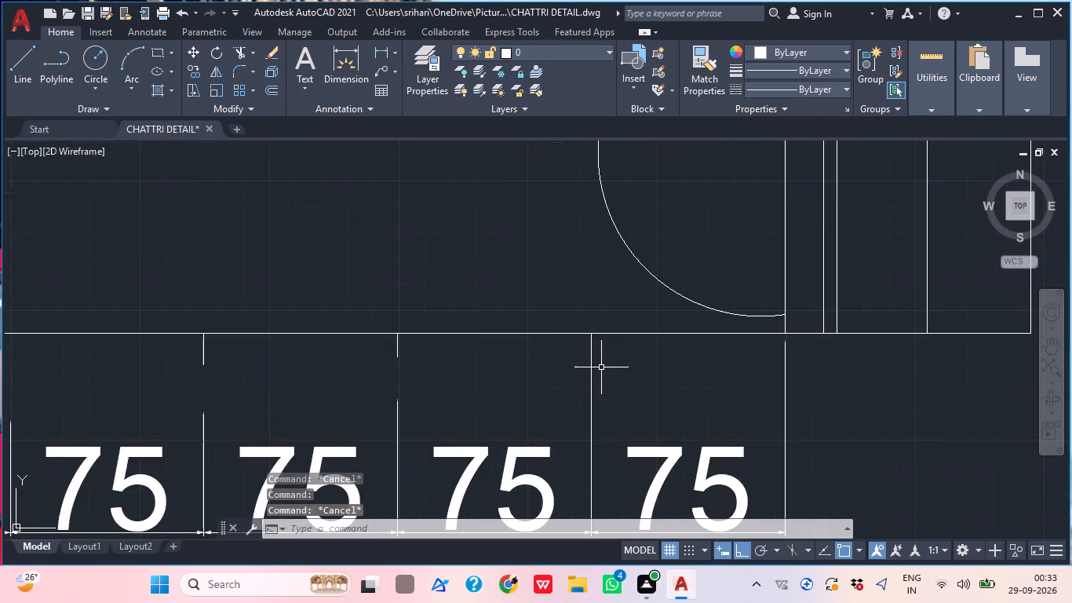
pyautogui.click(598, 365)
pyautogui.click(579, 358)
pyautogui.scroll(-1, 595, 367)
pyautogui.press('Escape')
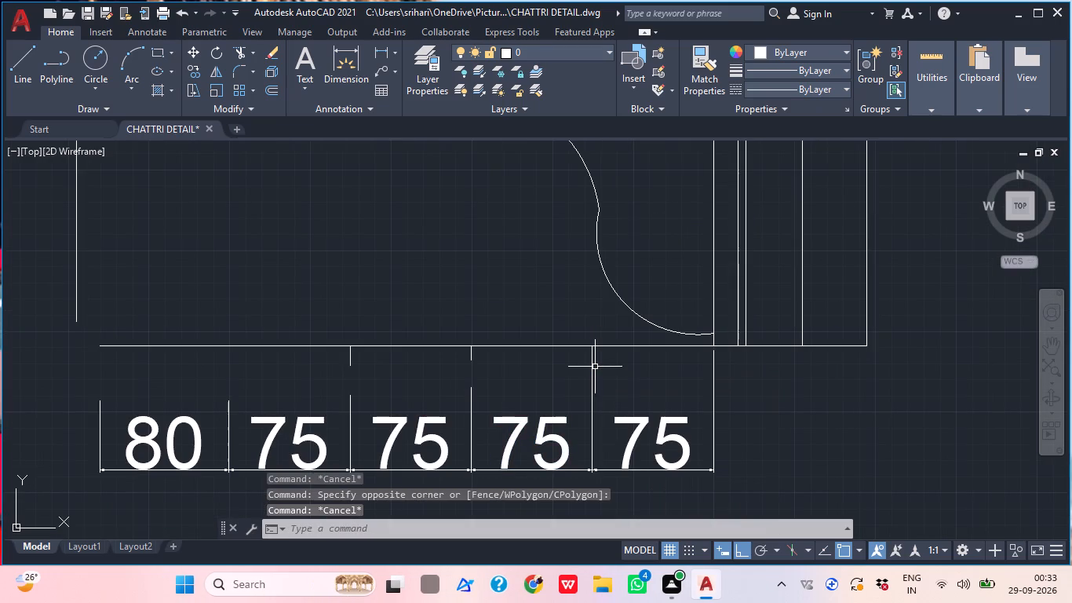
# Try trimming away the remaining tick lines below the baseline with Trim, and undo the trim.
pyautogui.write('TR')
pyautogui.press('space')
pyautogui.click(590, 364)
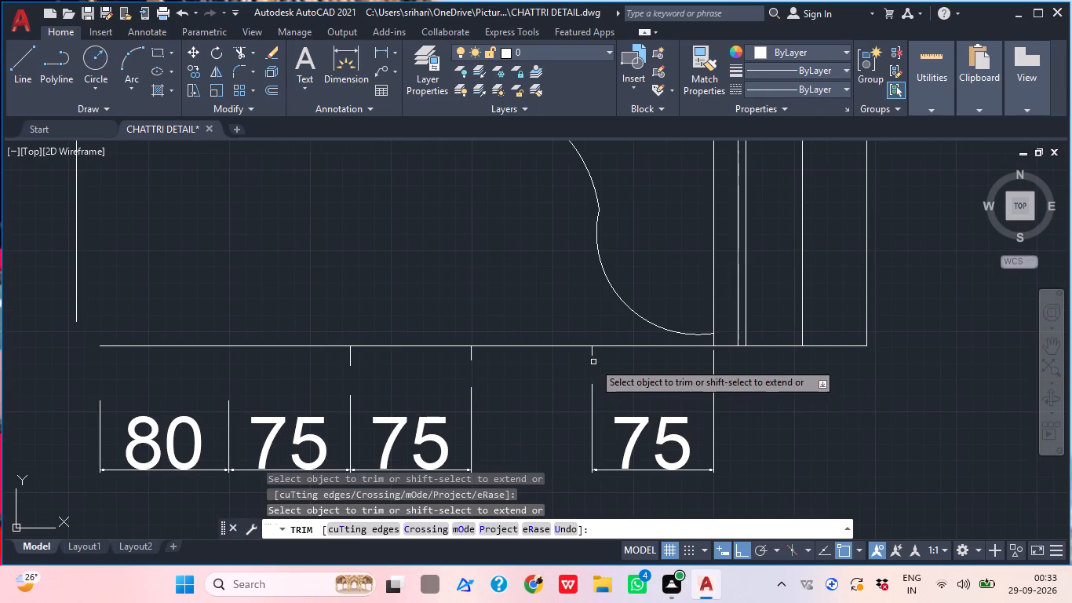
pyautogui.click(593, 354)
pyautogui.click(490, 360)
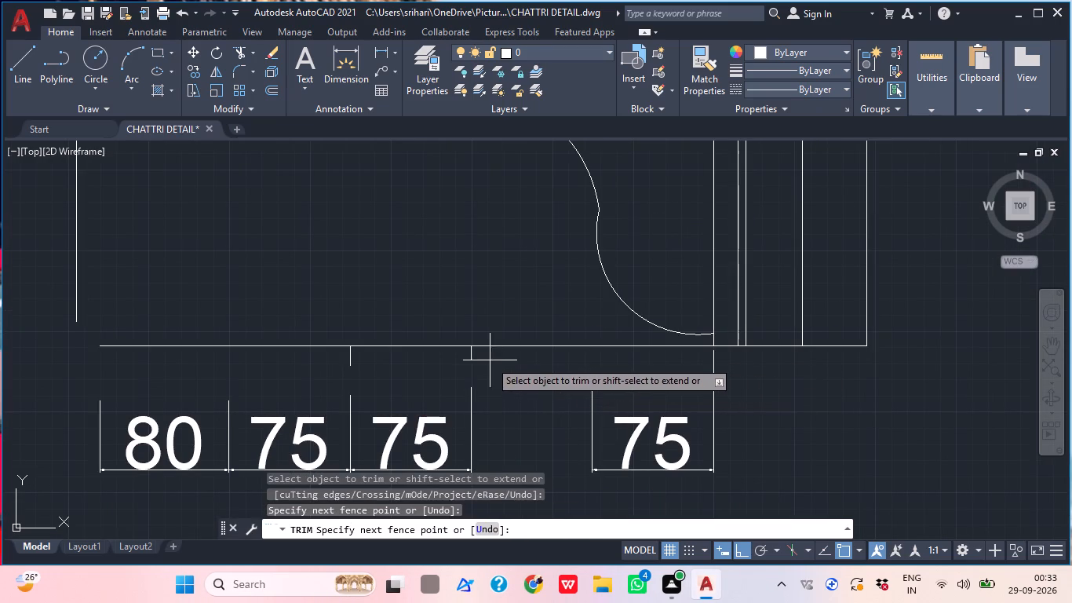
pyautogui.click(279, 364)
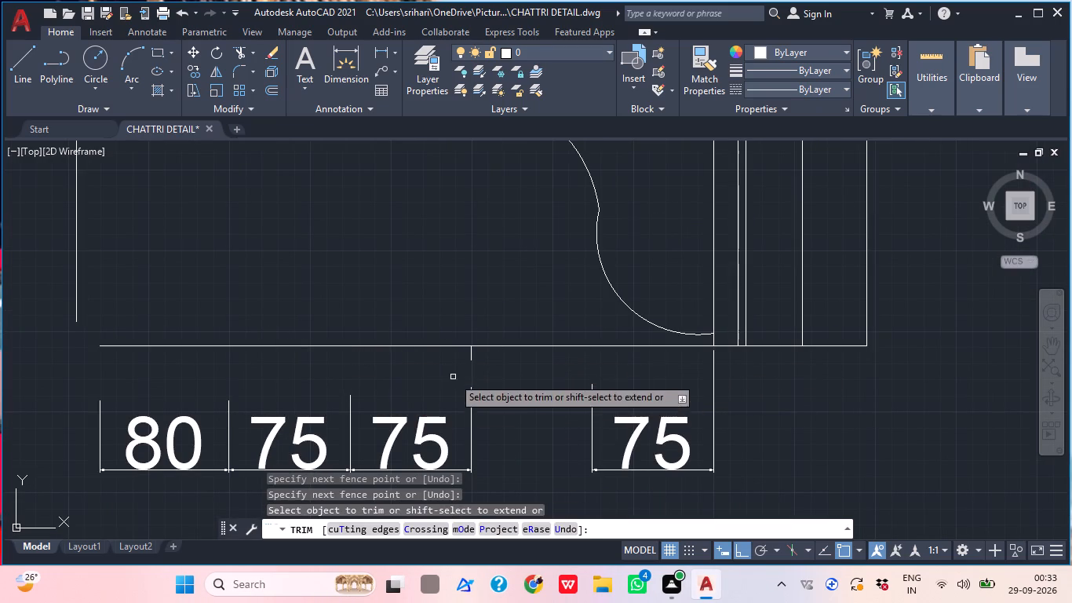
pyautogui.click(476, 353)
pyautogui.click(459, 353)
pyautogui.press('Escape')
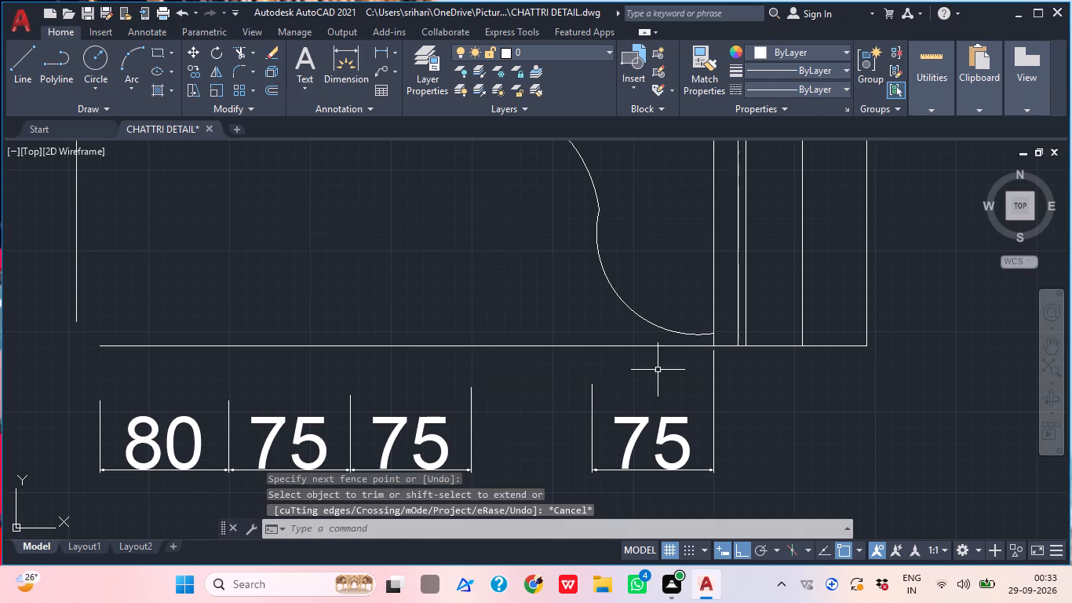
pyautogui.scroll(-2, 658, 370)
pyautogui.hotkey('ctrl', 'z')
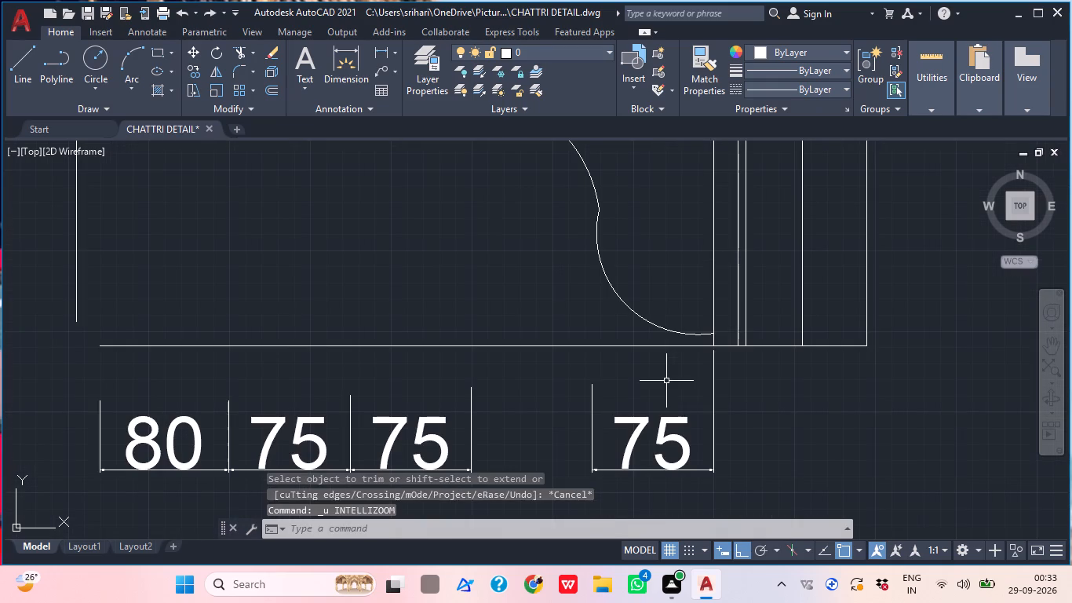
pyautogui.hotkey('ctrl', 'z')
# Shorten the third 75 dimension's extension line at the fourth tick by stretching its origin about 30 units down from the baseline.
pyautogui.scroll(1, 603, 376)
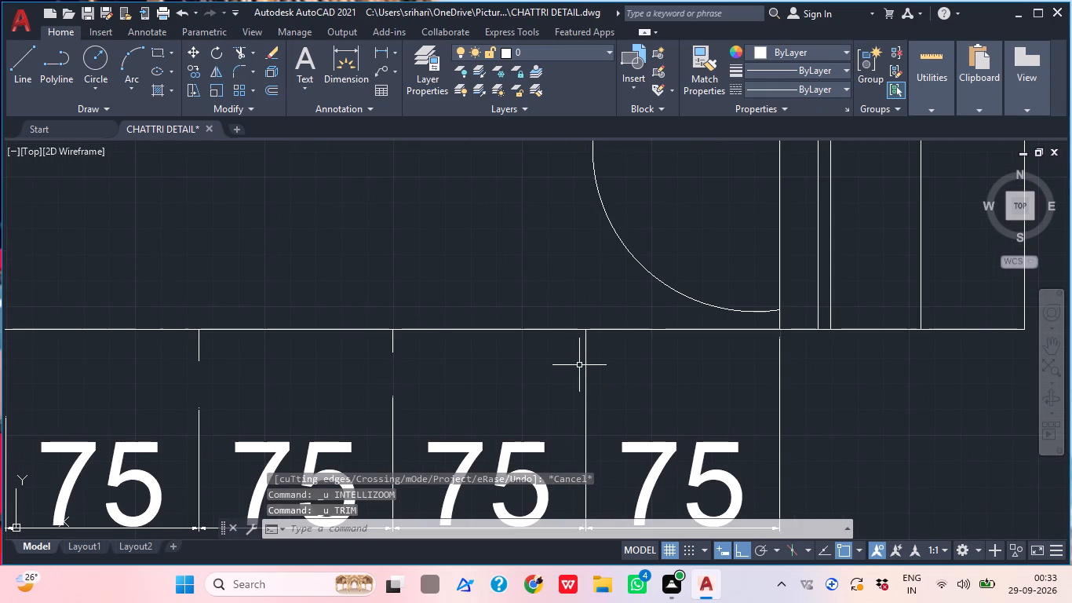
pyautogui.click(585, 375)
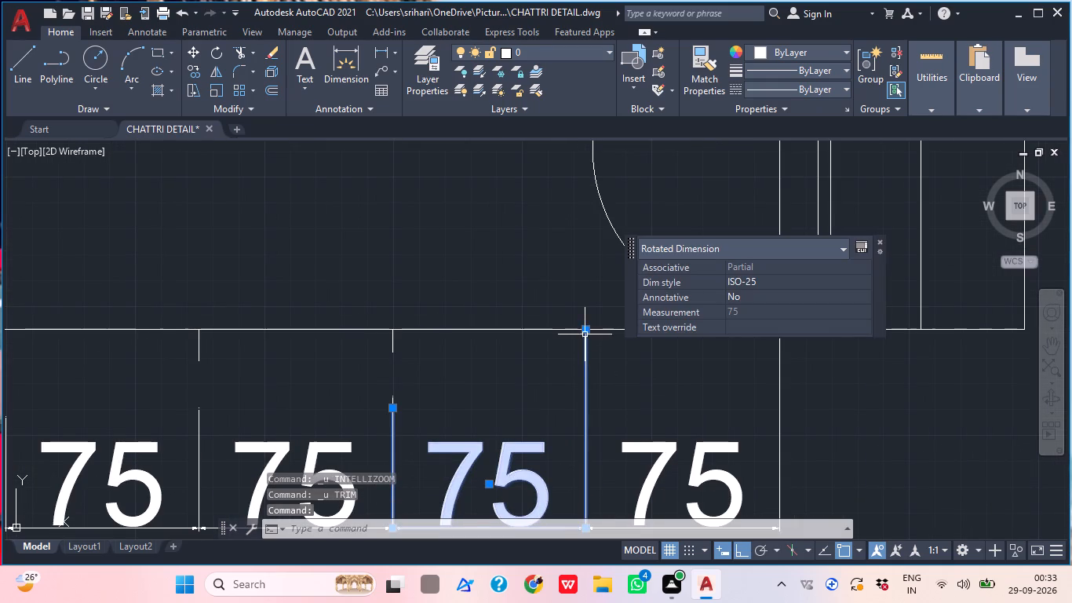
pyautogui.click(585, 331)
pyautogui.click(584, 408)
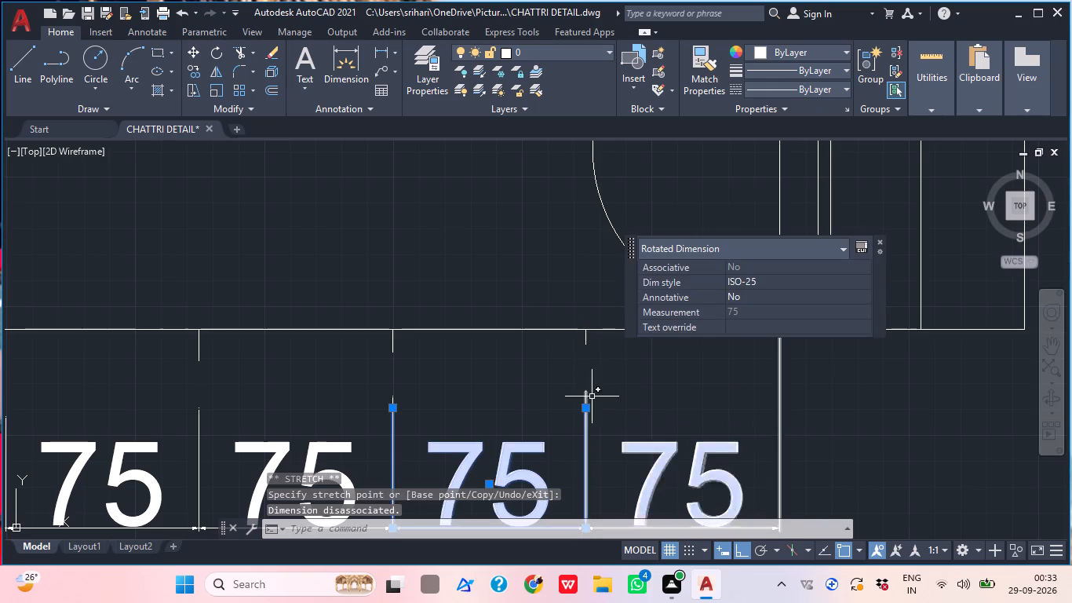
pyautogui.press('Escape')
# Shorten the last 75 dimension's extension line at the wall line by stretching its origin down about 27 units.
pyautogui.scroll(-3, 665, 382)
pyautogui.scroll(1, 727, 365)
pyautogui.click(697, 397)
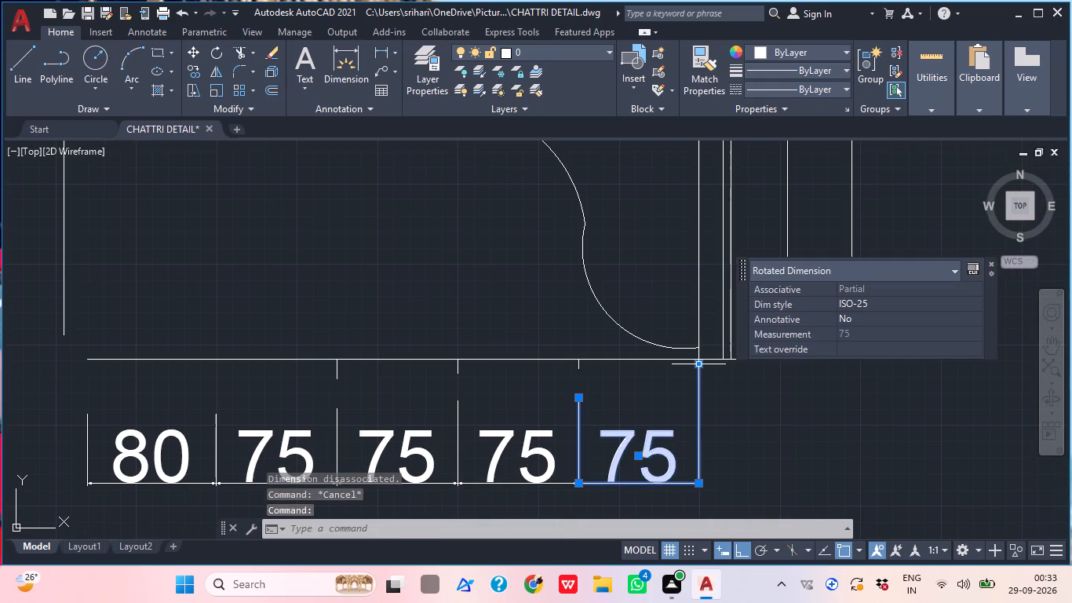
pyautogui.click(698, 361)
pyautogui.click(698, 407)
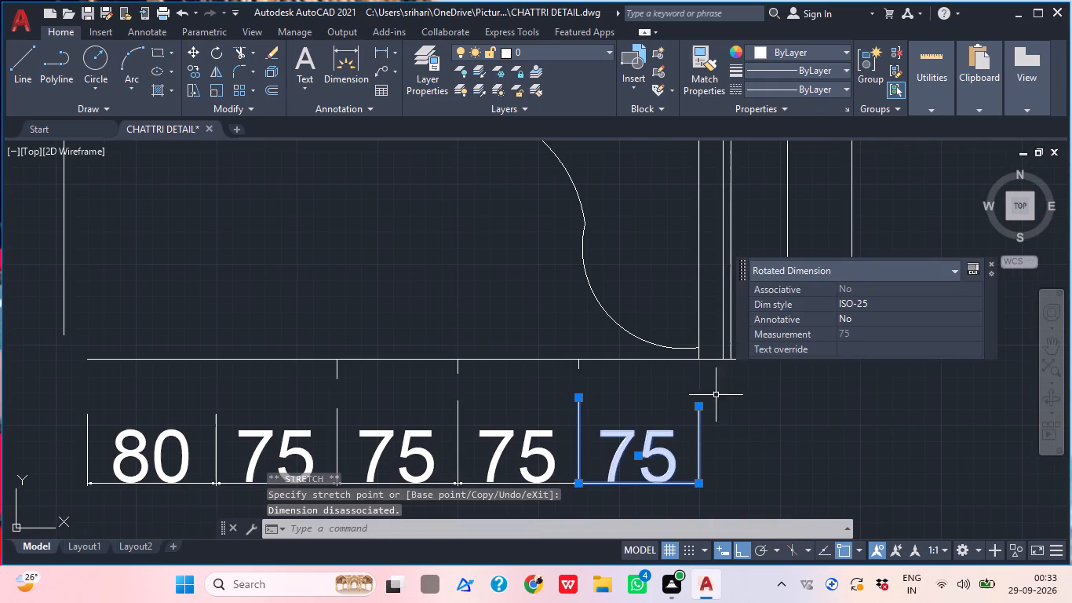
pyautogui.press('Escape')
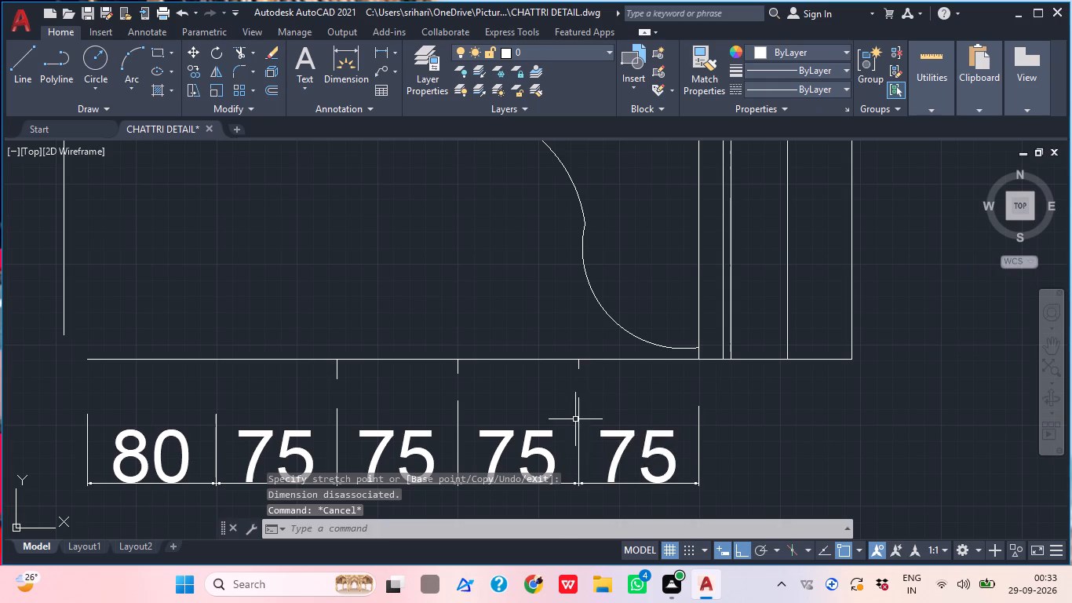
# Shorten the last 75 dimension's extension line at the fourth tick by stretching its origin down about 7 more units.
pyautogui.click(575, 419)
pyautogui.click(581, 415)
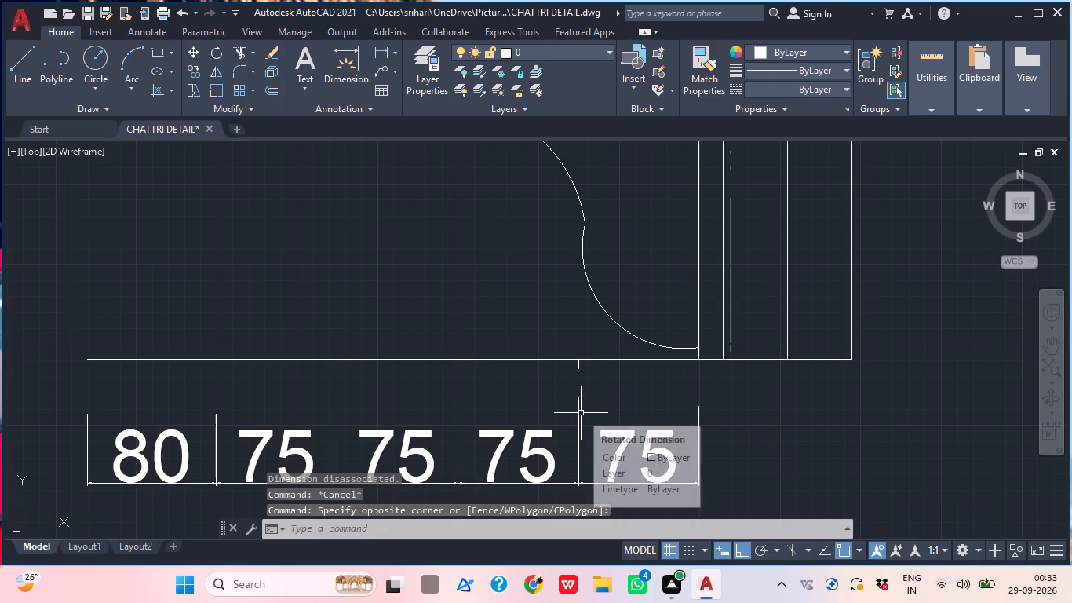
pyautogui.click(578, 413)
pyautogui.click(581, 397)
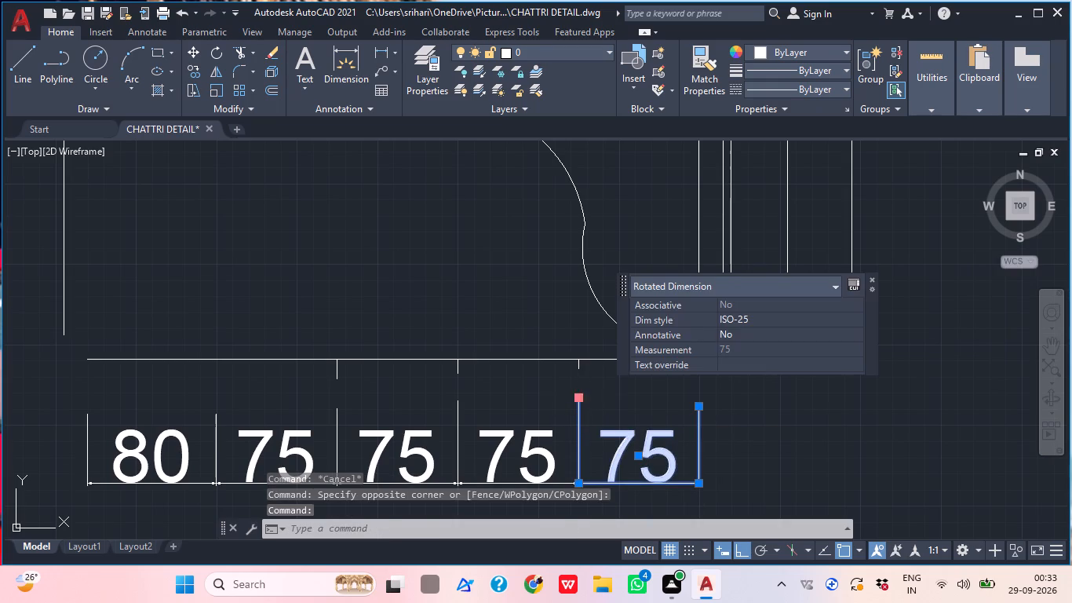
pyautogui.click(583, 408)
pyautogui.press('Escape')
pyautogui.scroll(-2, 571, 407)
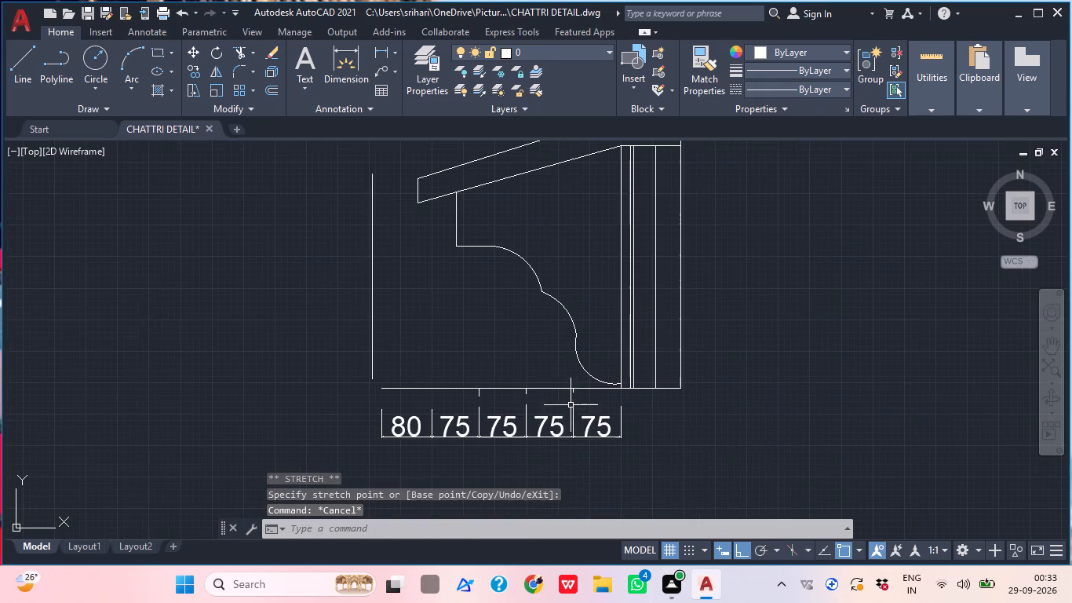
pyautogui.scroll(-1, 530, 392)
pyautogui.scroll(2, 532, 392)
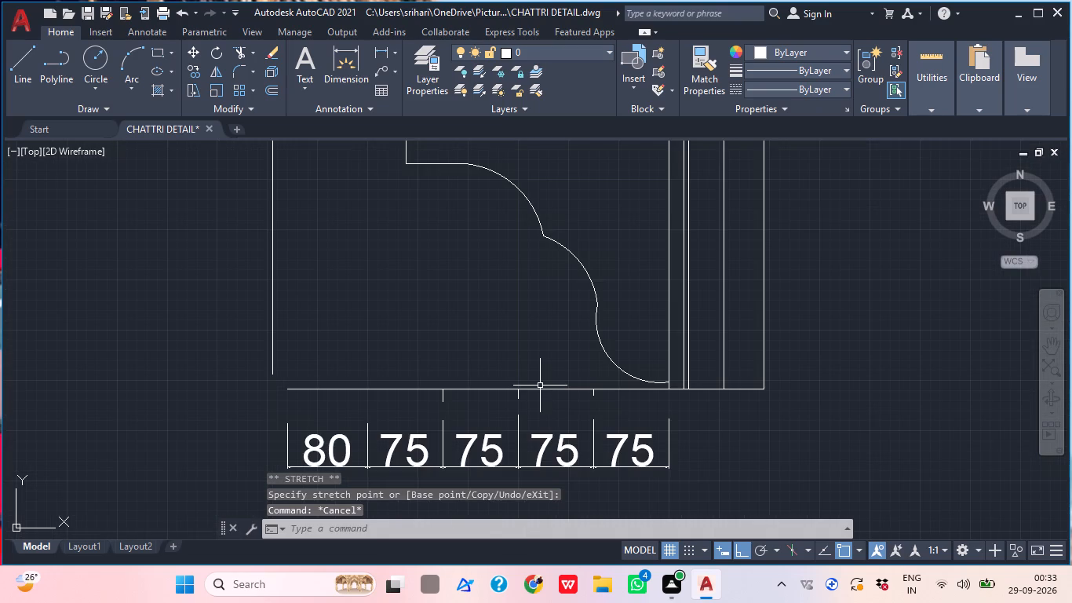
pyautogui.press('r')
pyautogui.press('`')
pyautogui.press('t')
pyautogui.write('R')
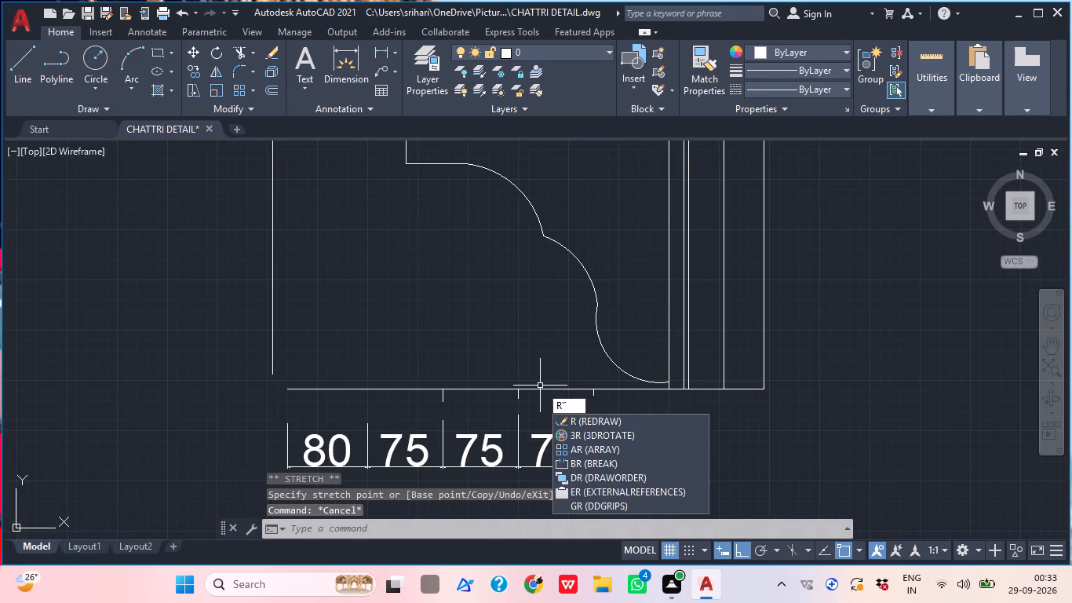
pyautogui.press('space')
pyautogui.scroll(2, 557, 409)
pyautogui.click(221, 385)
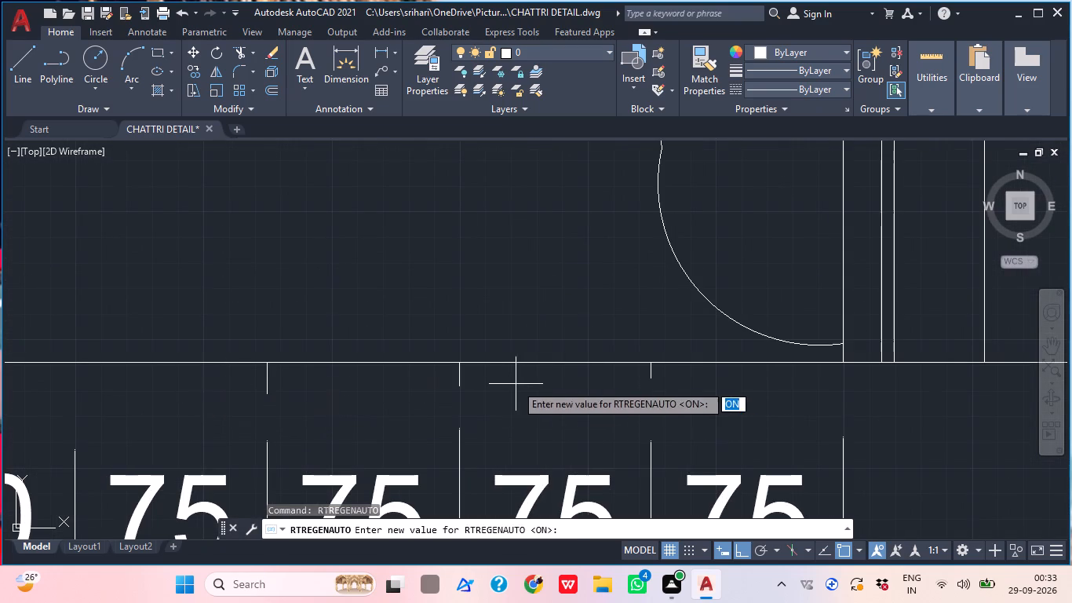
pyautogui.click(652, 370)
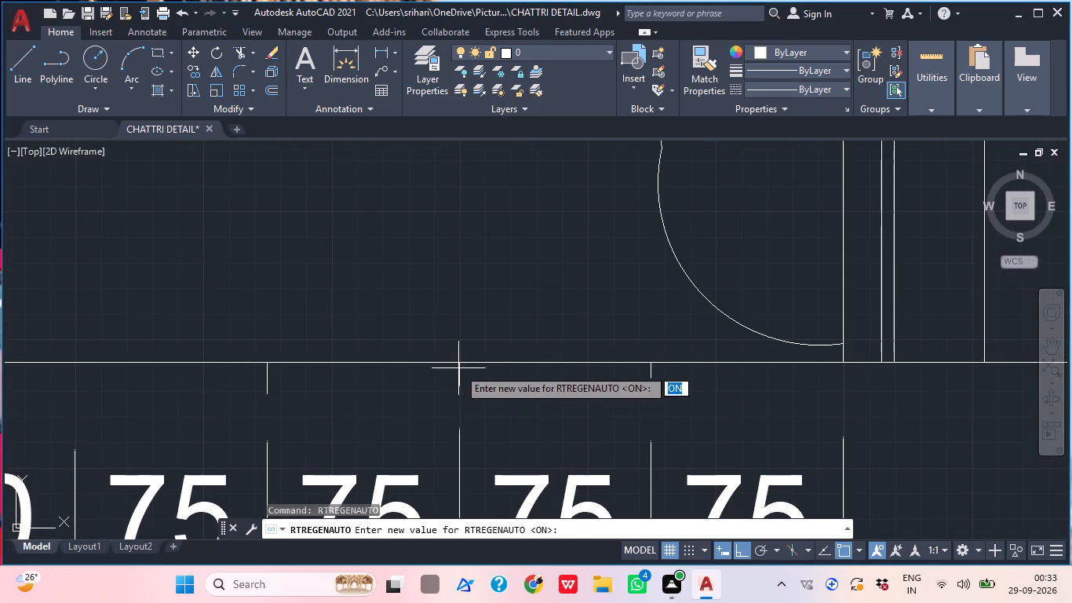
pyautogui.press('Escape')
# Remove the three leftover tick lines just below the baseline with Trim.
pyautogui.write('TR')
pyautogui.press('space')
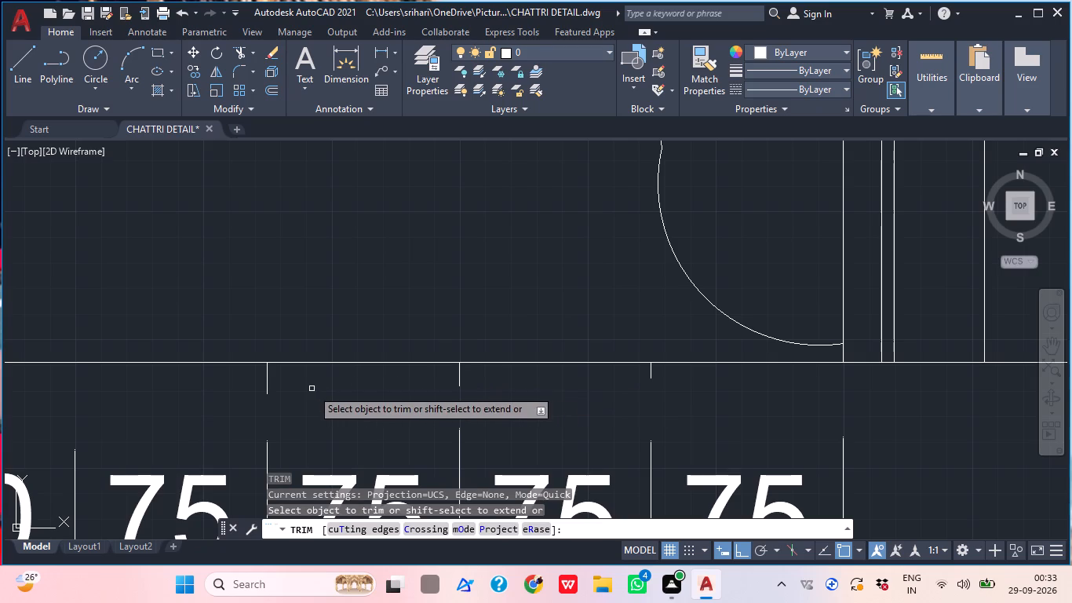
pyautogui.click(265, 380)
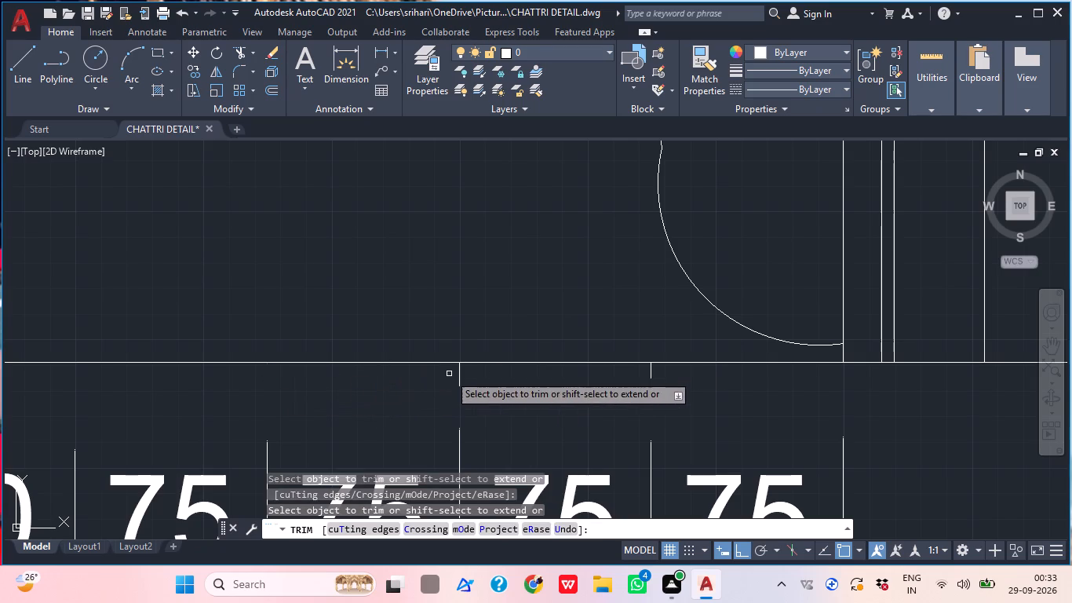
pyautogui.click(449, 374)
pyautogui.click(671, 371)
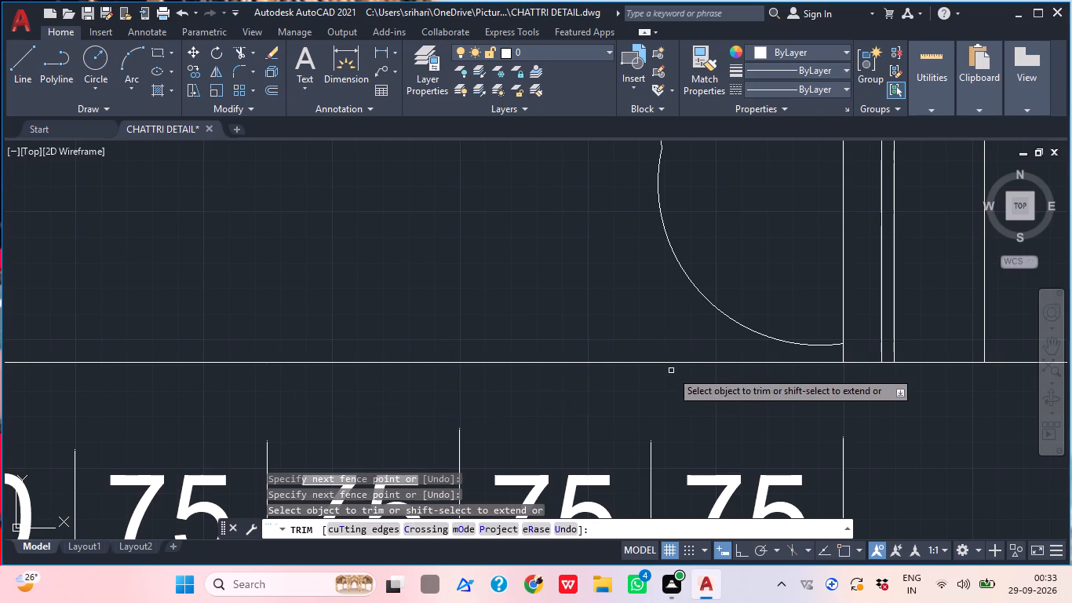
pyautogui.press('Escape')
# Set the ISO-25 dimension style's text height to 17.5 and make the style current.
pyautogui.scroll(-6, 631, 348)
pyautogui.scroll(-1, 560, 380)
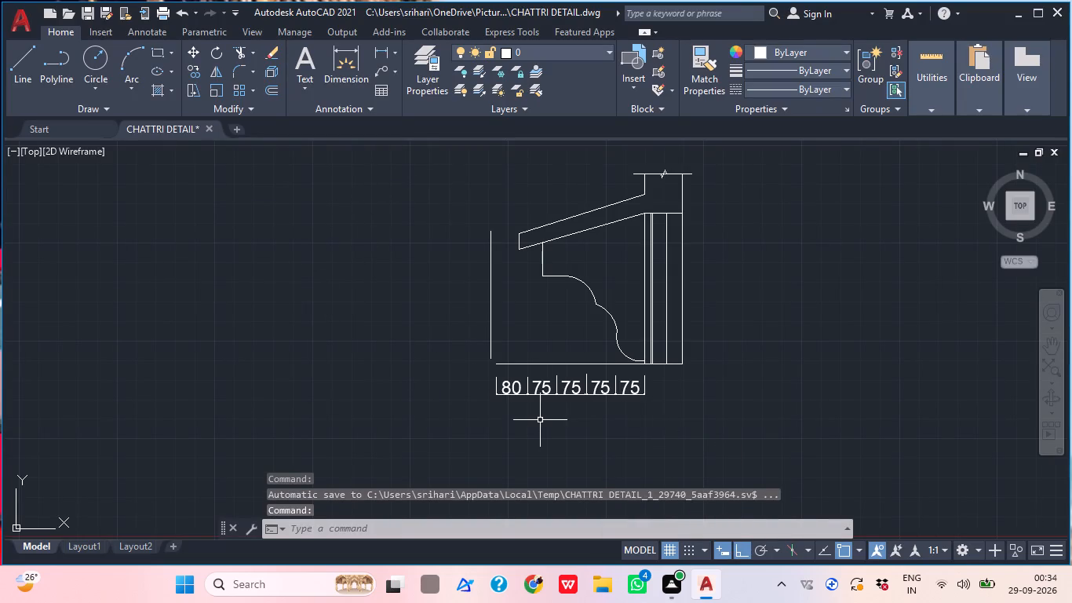
pyautogui.scroll(1, 538, 420)
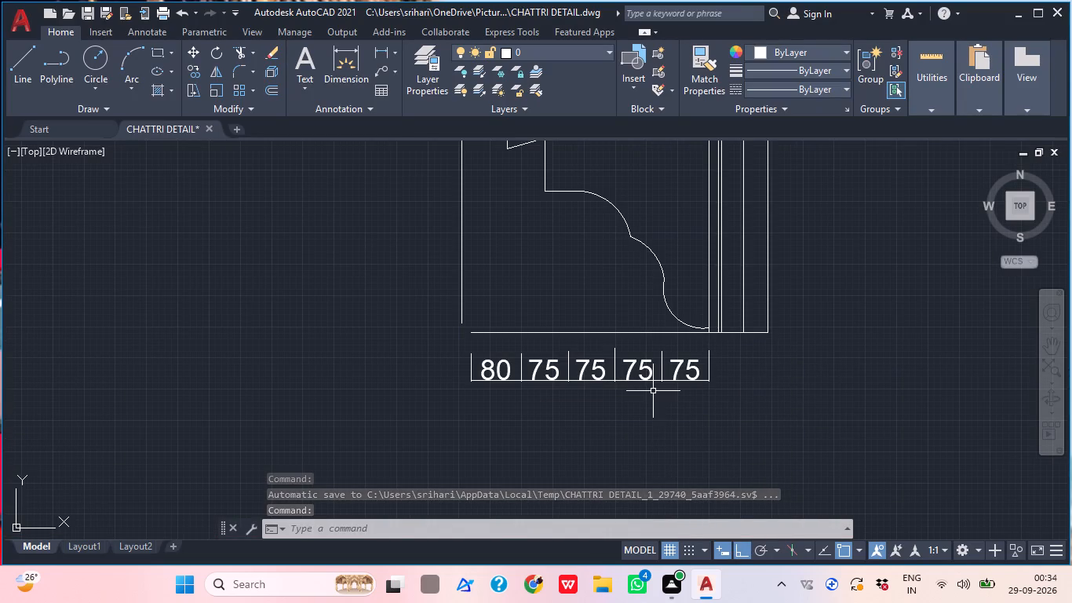
pyautogui.press('d')
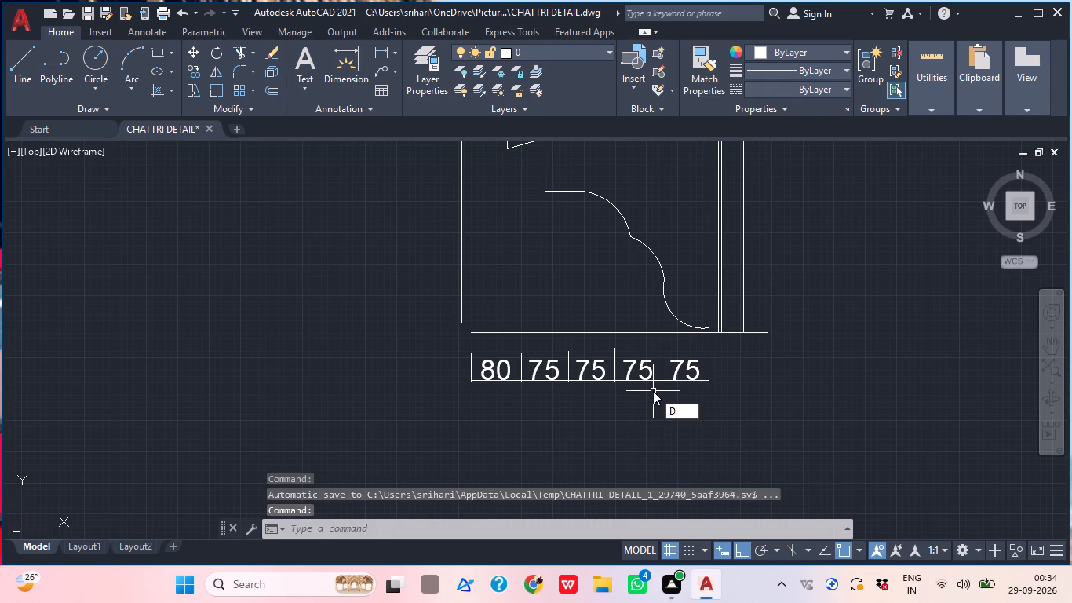
pyautogui.press('Return')
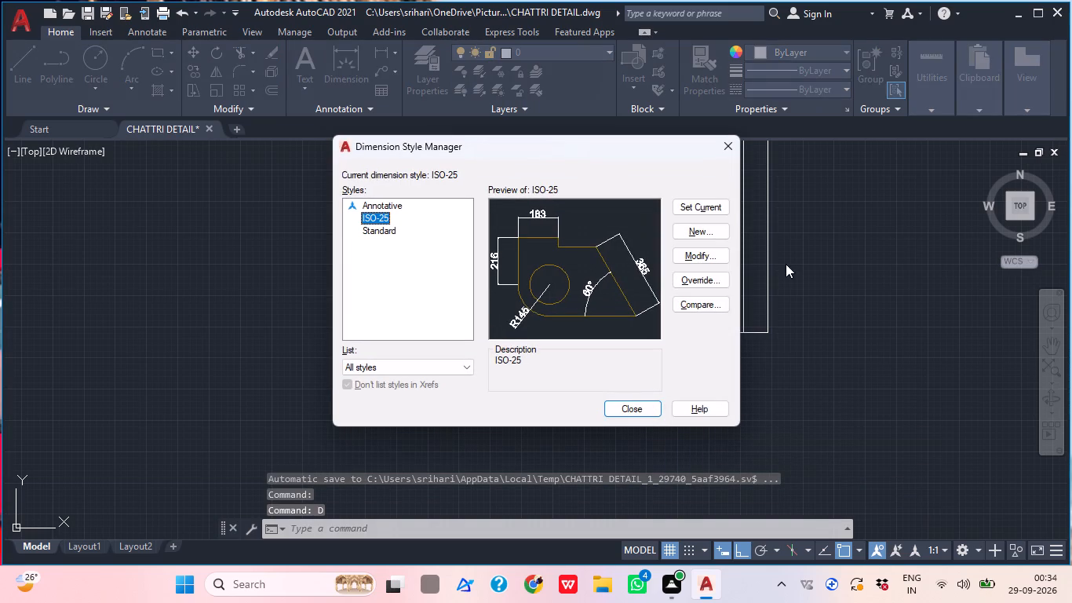
pyautogui.click(693, 254)
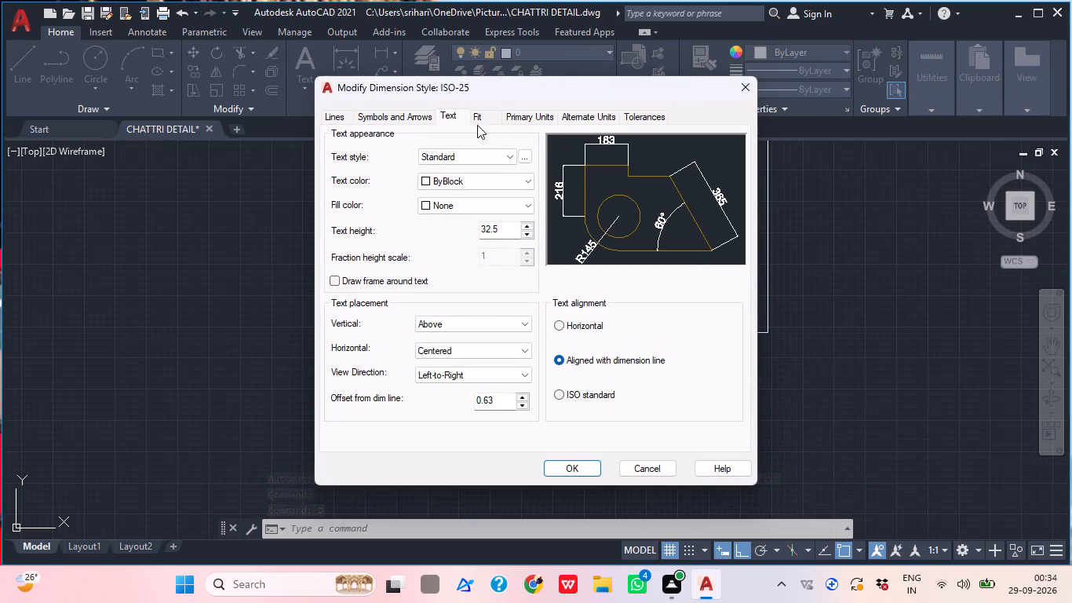
pyautogui.scroll(2, 522, 234)
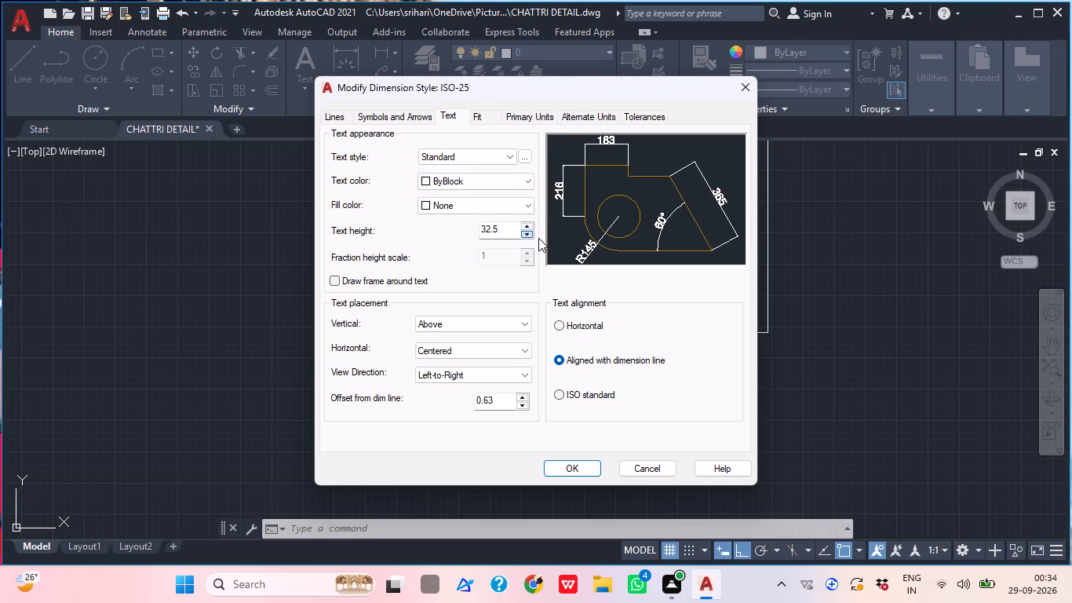
pyautogui.click(522, 233)
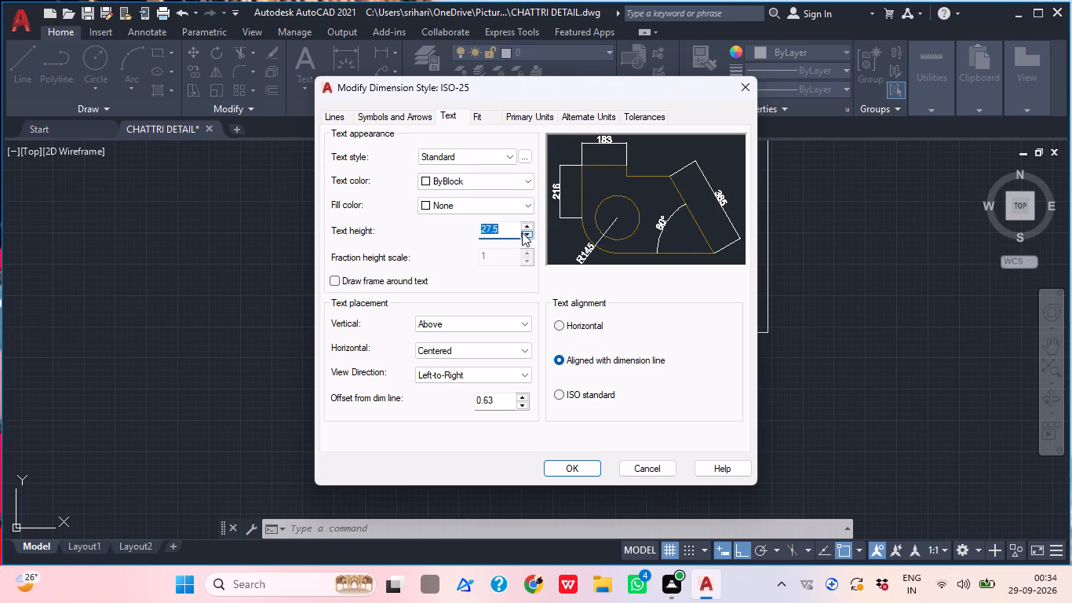
pyautogui.click(522, 232)
pyautogui.click(522, 232)
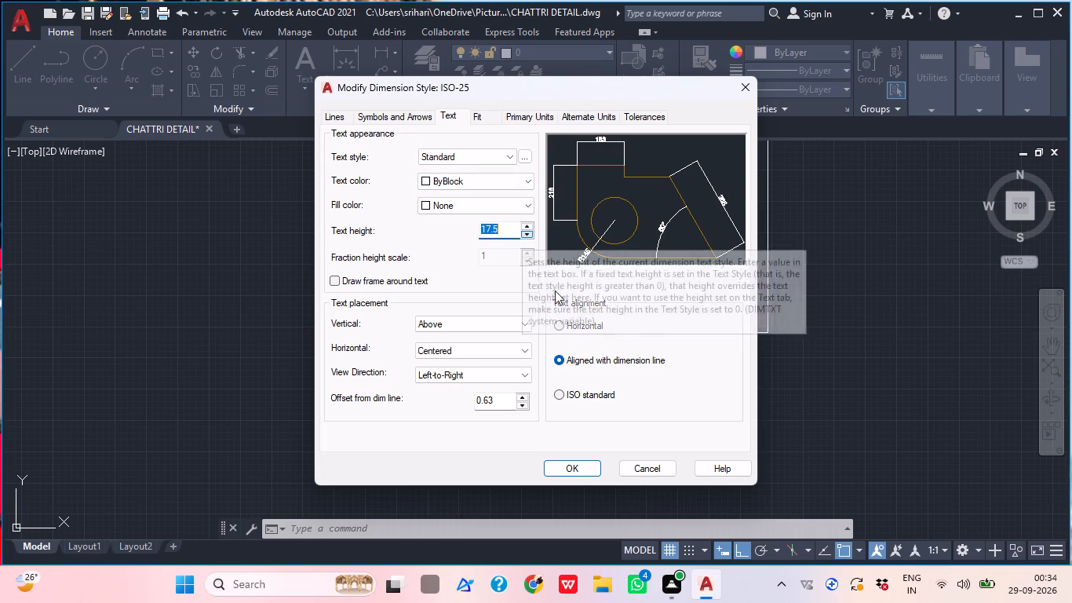
pyautogui.click(571, 470)
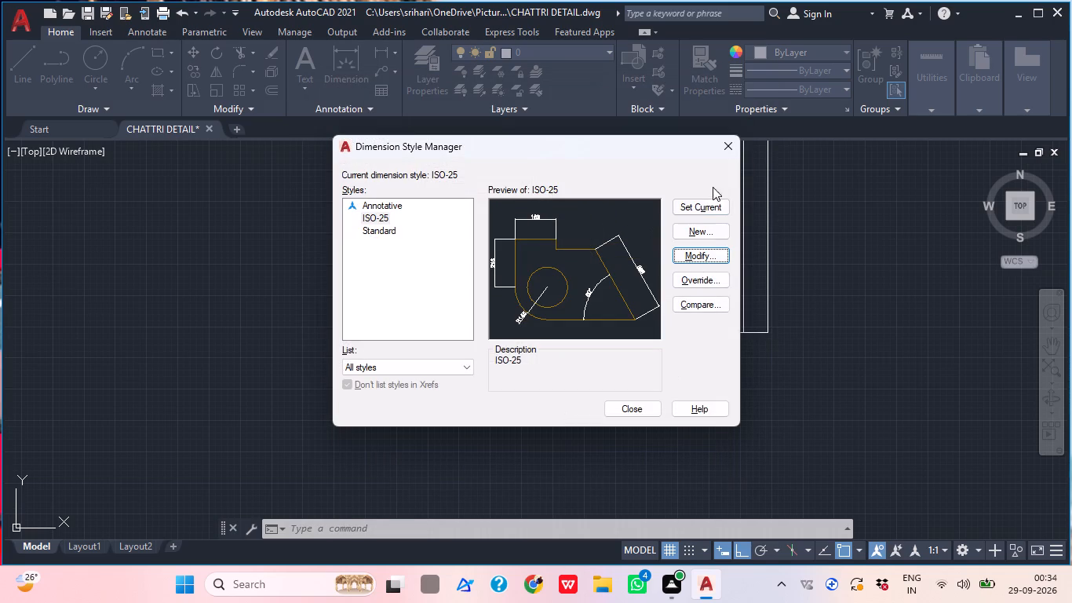
pyautogui.doubleClick(706, 208)
pyautogui.click(729, 142)
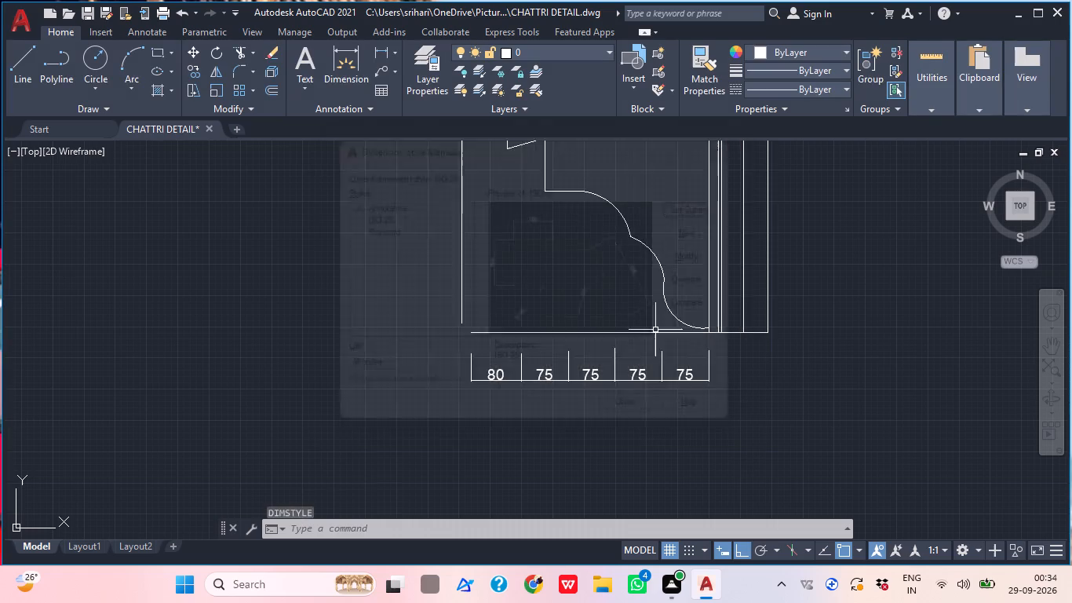
# Examine the bracket section and its 80 and 75 baseline dimensions at different scales.
pyautogui.scroll(-1, 655, 328)
pyautogui.moveTo(688, 364); pyautogui.dragTo(639, 383, button='middle')
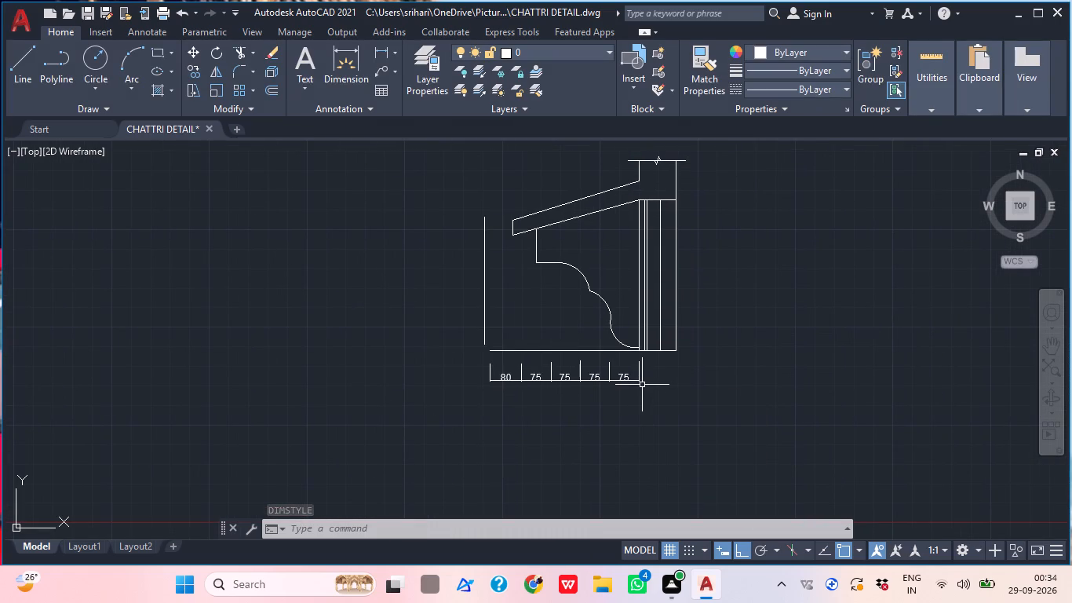
pyautogui.scroll(-2, 614, 347)
pyautogui.moveTo(646, 361); pyautogui.dragTo(472, 370, button='middle')
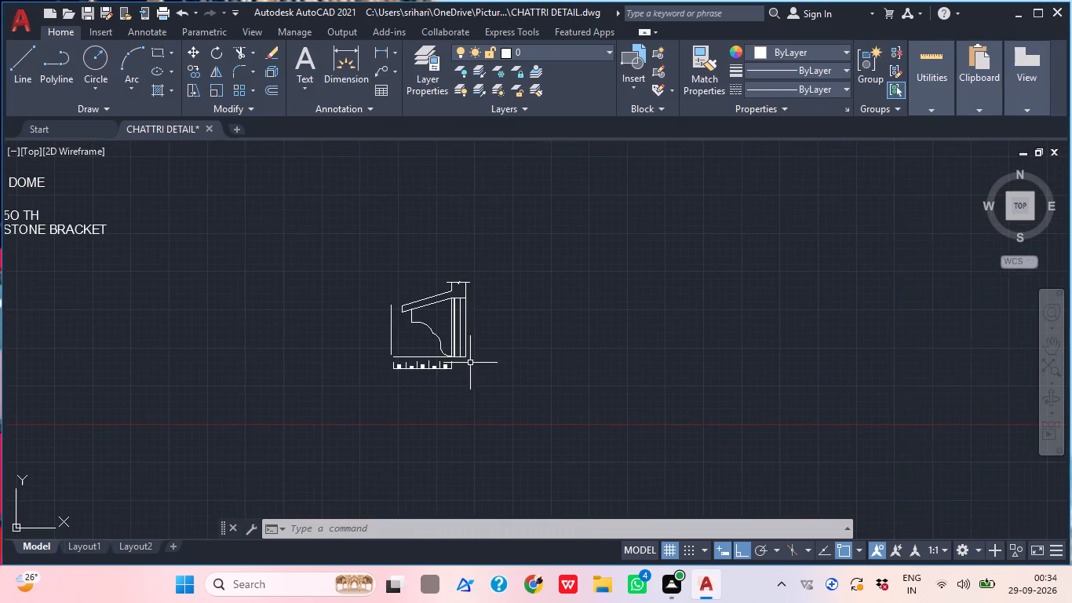
pyautogui.scroll(3, 476, 345)
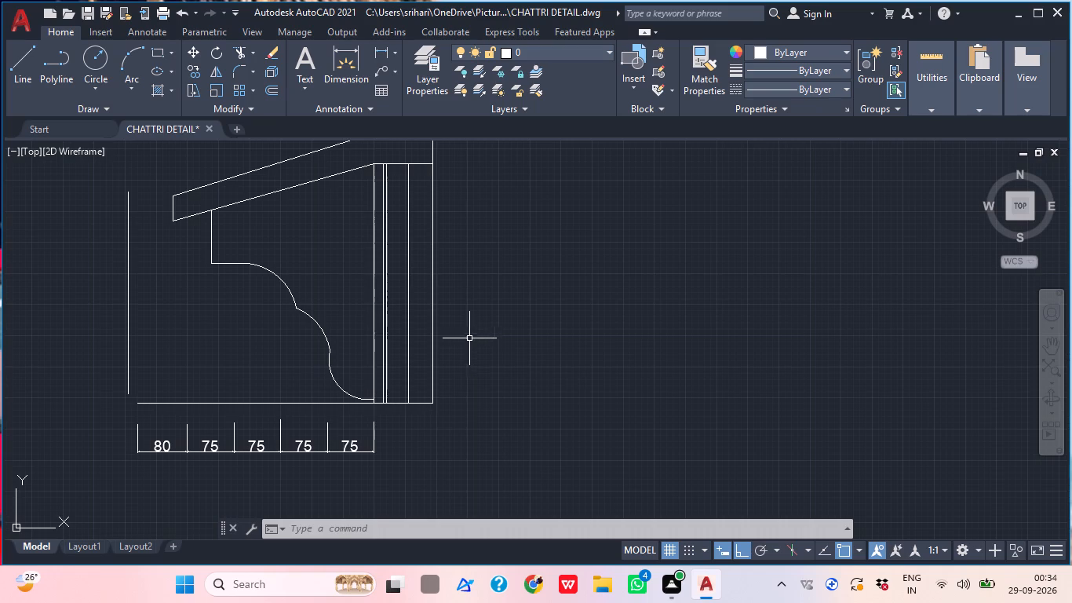
pyautogui.moveTo(235, 364); pyautogui.dragTo(254, 365, button='middle')
pyautogui.scroll(1, 235, 305)
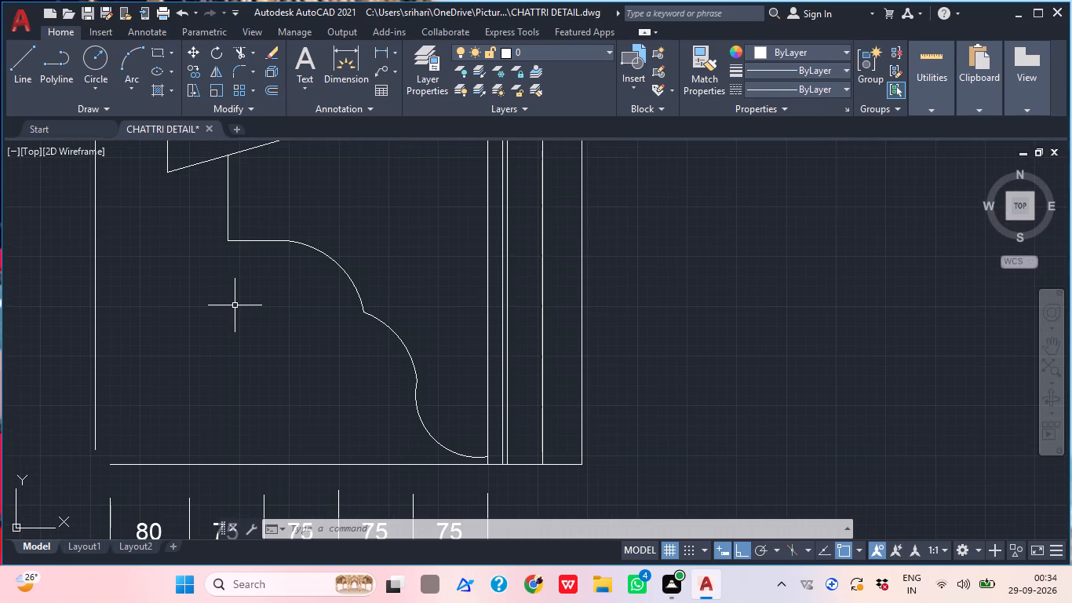
pyautogui.scroll(-1, 235, 305)
pyautogui.moveTo(292, 318); pyautogui.dragTo(295, 338, button='middle')
pyautogui.scroll(-1, 295, 338)
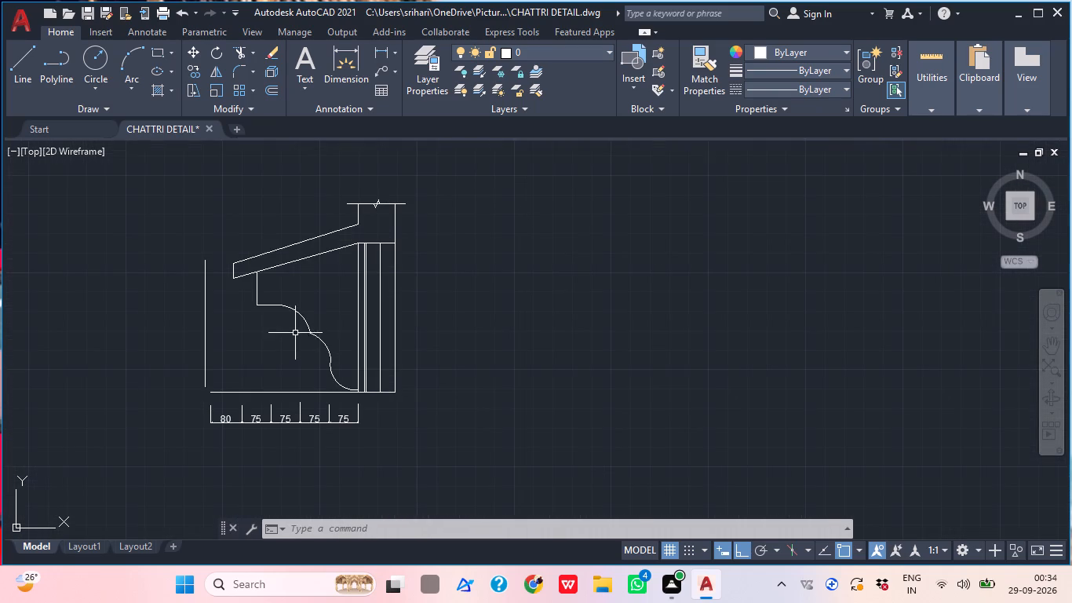
pyautogui.moveTo(381, 294); pyautogui.dragTo(388, 270, button='middle')
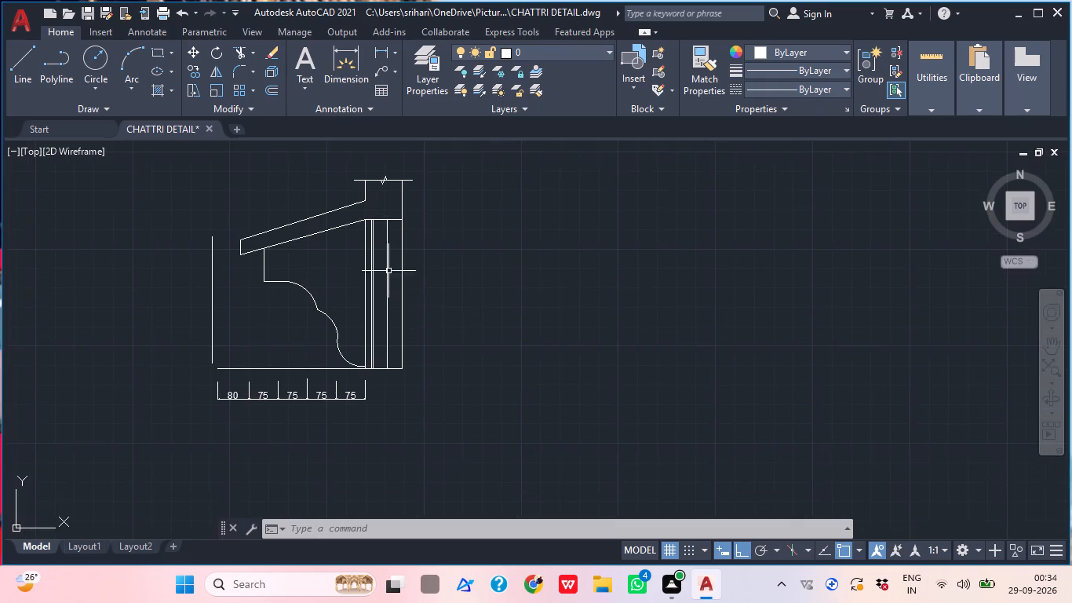
# Draw a horizontal line about 95 units long, 20 units below the baseline, from the inner wall line to the outer wall line.
pyautogui.scroll(2, 356, 436)
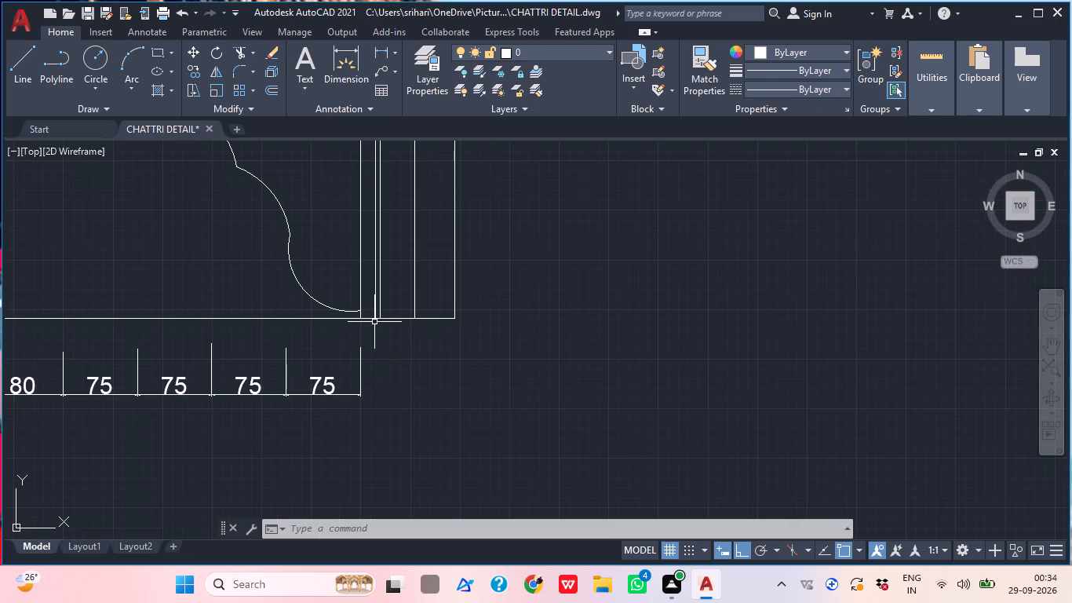
pyautogui.press('l')
pyautogui.press('Return')
pyautogui.scroll(3, 366, 330)
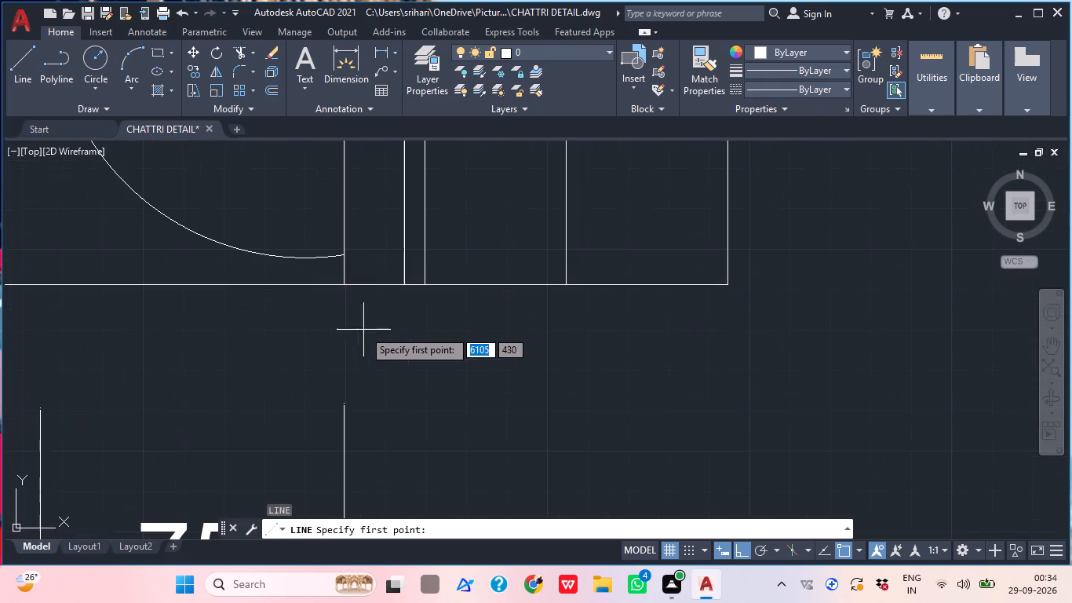
pyautogui.click(345, 367)
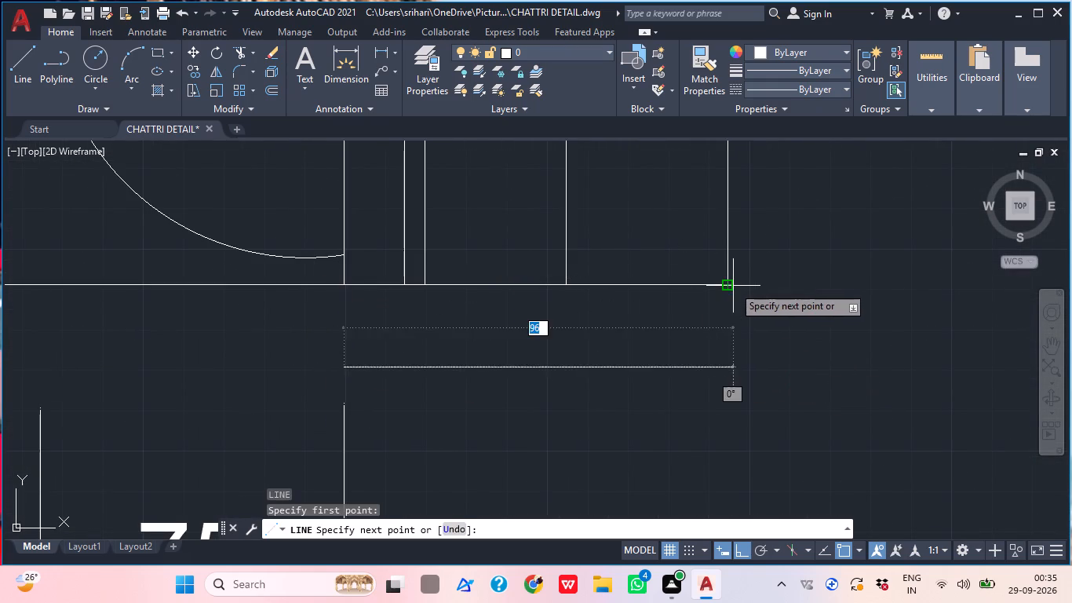
pyautogui.click(725, 368)
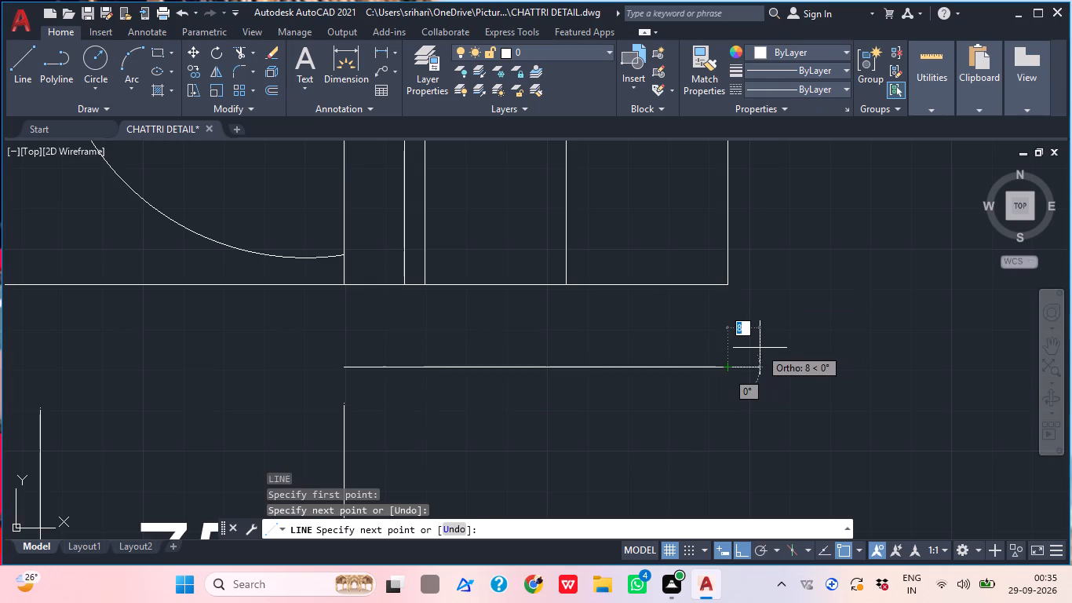
pyautogui.press('Escape')
# Extend the inner, middle and outer vertical wall lines down to the new horizontal line with Extend.
pyautogui.write('EX')
pyautogui.press('Return')
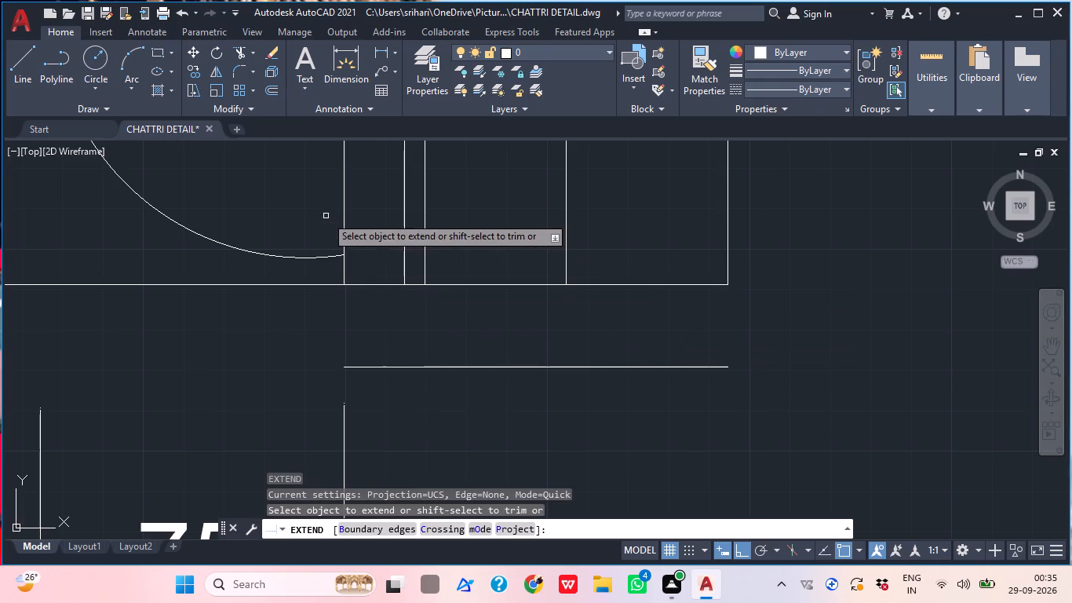
pyautogui.click(345, 216)
pyautogui.moveTo(712, 217); pyautogui.dragTo(749, 217)
pyautogui.click(879, 216)
pyautogui.click(549, 268)
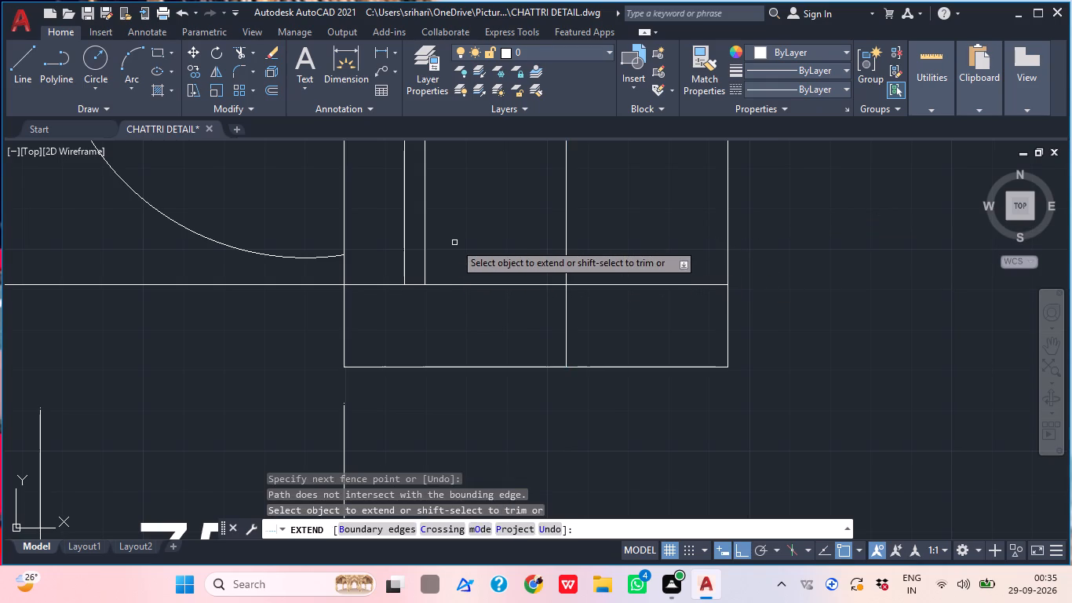
pyautogui.press('Escape')
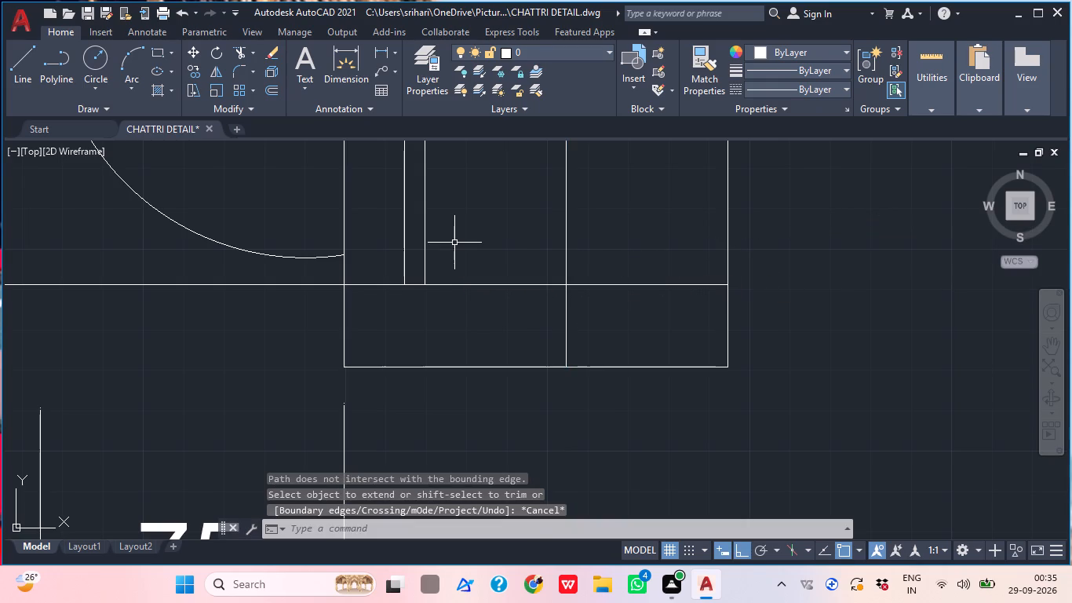
# Trim away the middle wall line below the baseline and the baseline segments between the inner and outer wall lines.
pyautogui.write('TR')
pyautogui.press('Return')
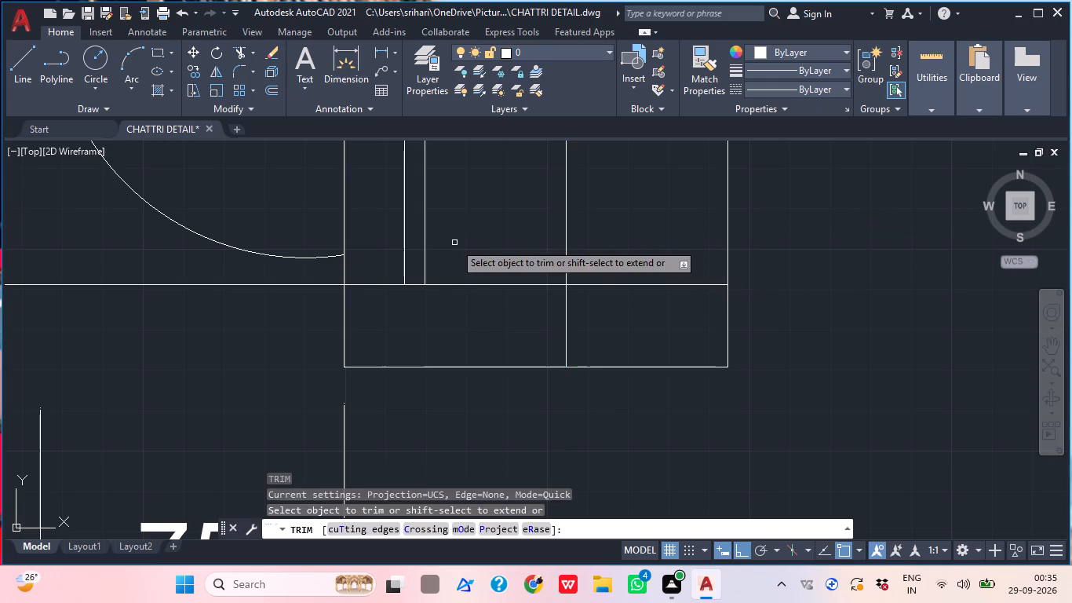
pyautogui.click(548, 334)
pyautogui.click(603, 326)
pyautogui.click(608, 301)
pyautogui.click(616, 246)
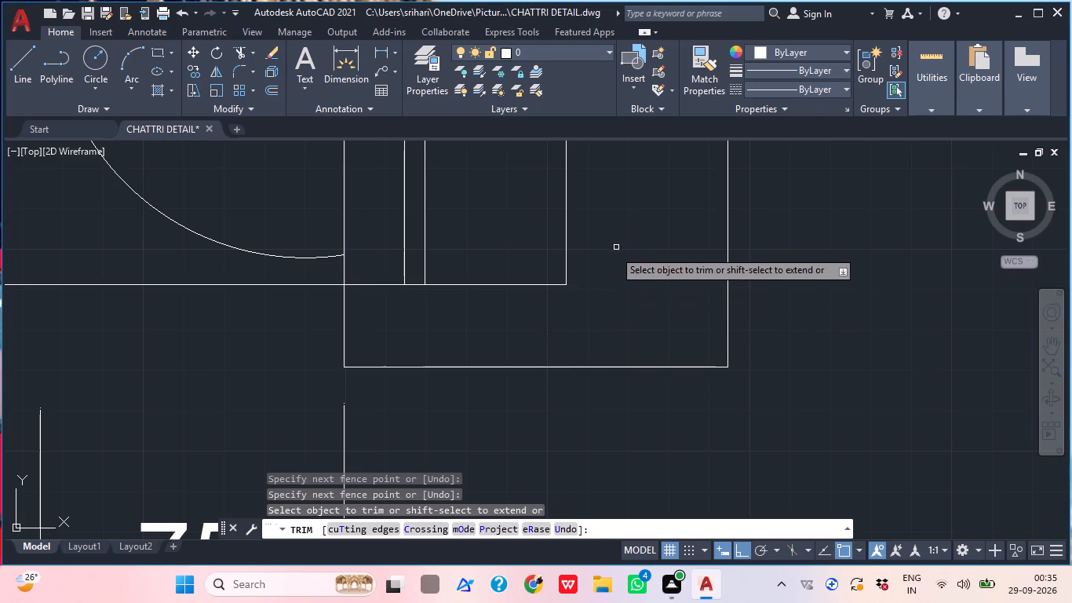
pyautogui.click(525, 287)
pyautogui.click(374, 288)
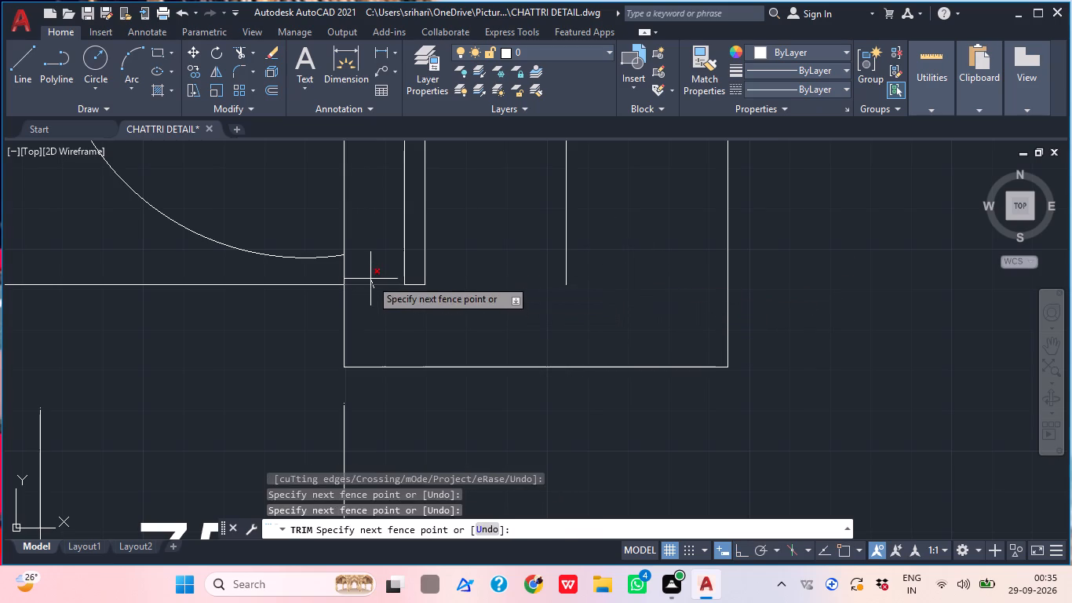
pyautogui.click(374, 280)
pyautogui.click(418, 285)
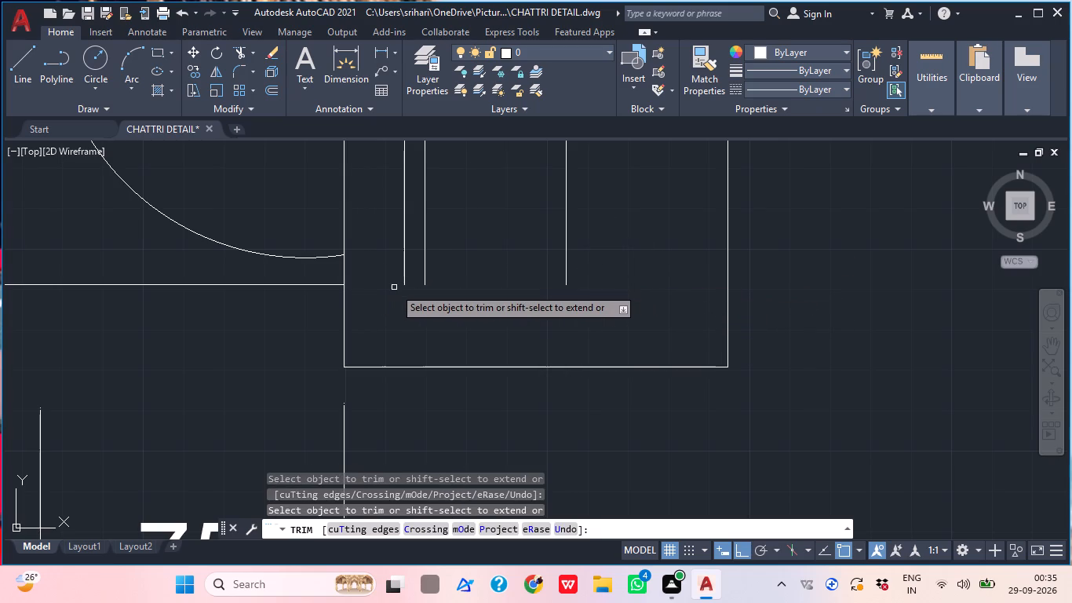
pyautogui.press('Escape')
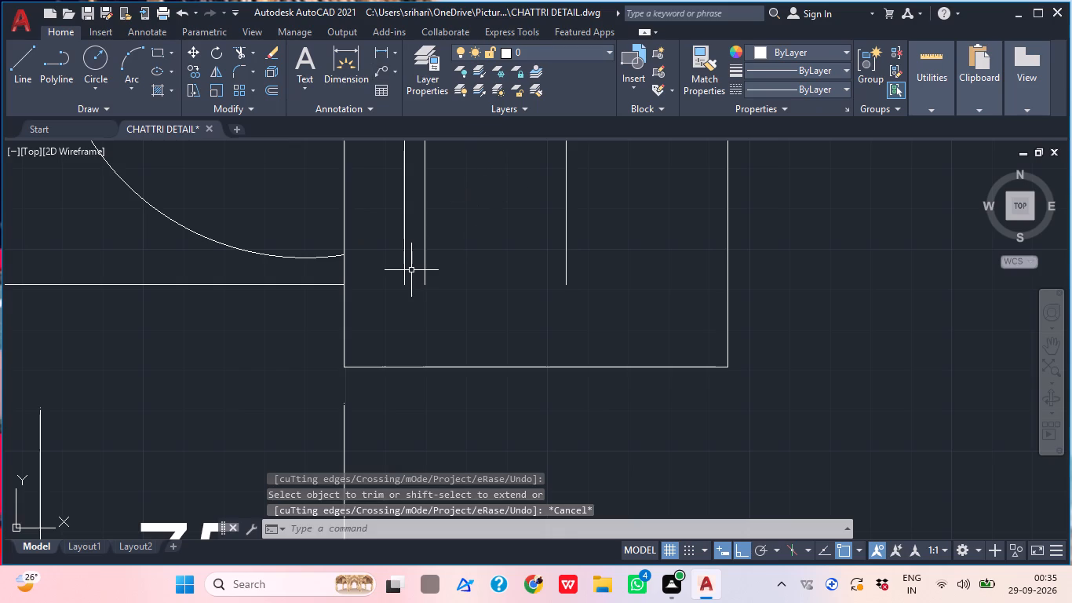
# Add a break line along the bottom edge from the inner to the outer wall line, with its symbol at the midpoint.
pyautogui.write('BREAK')
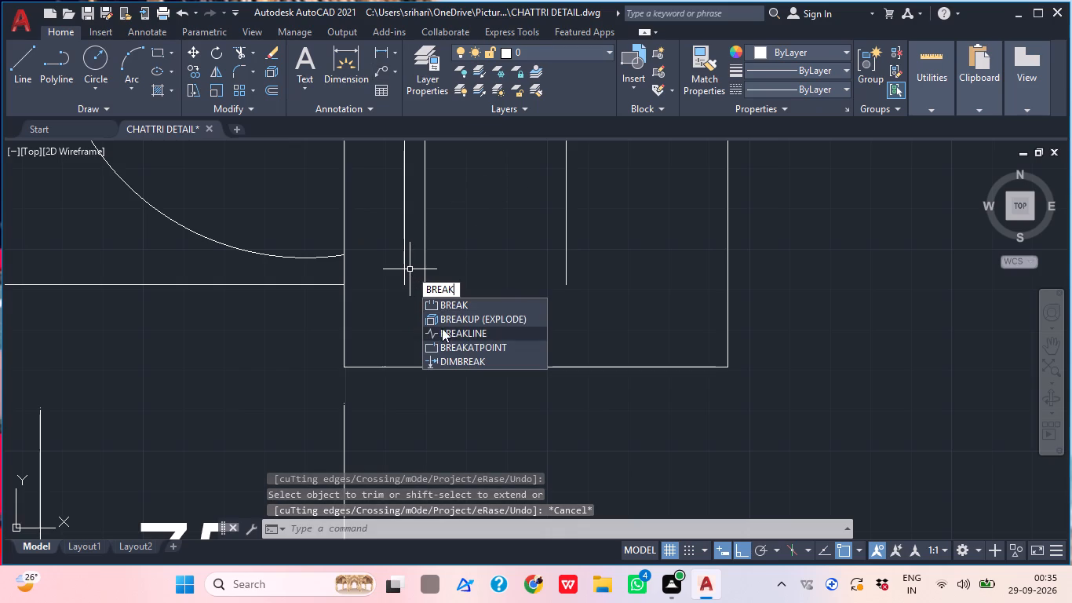
pyautogui.click(442, 331)
pyautogui.click(341, 367)
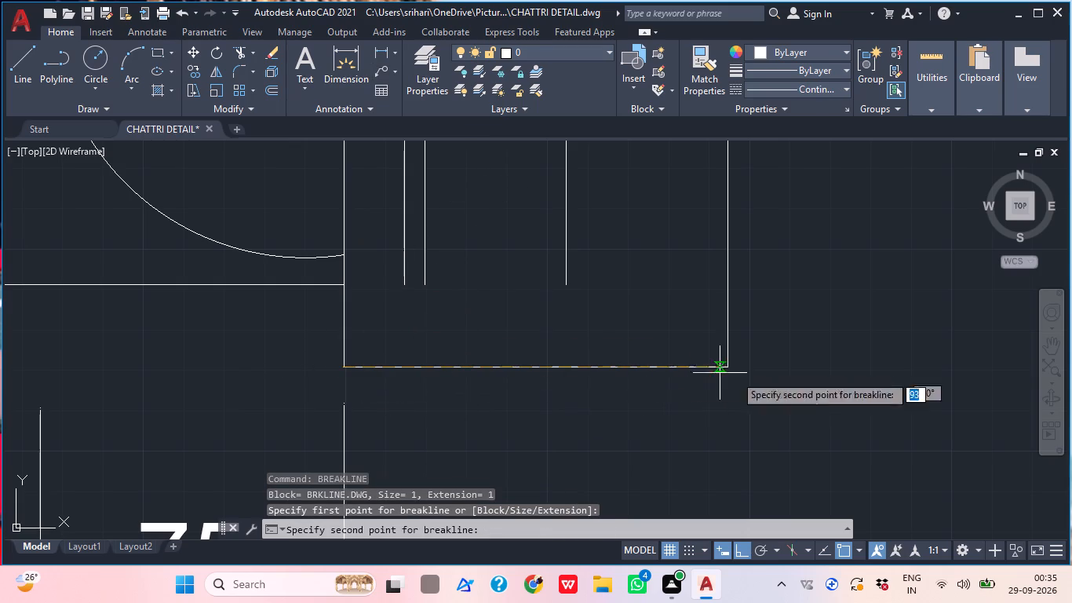
pyautogui.click(727, 369)
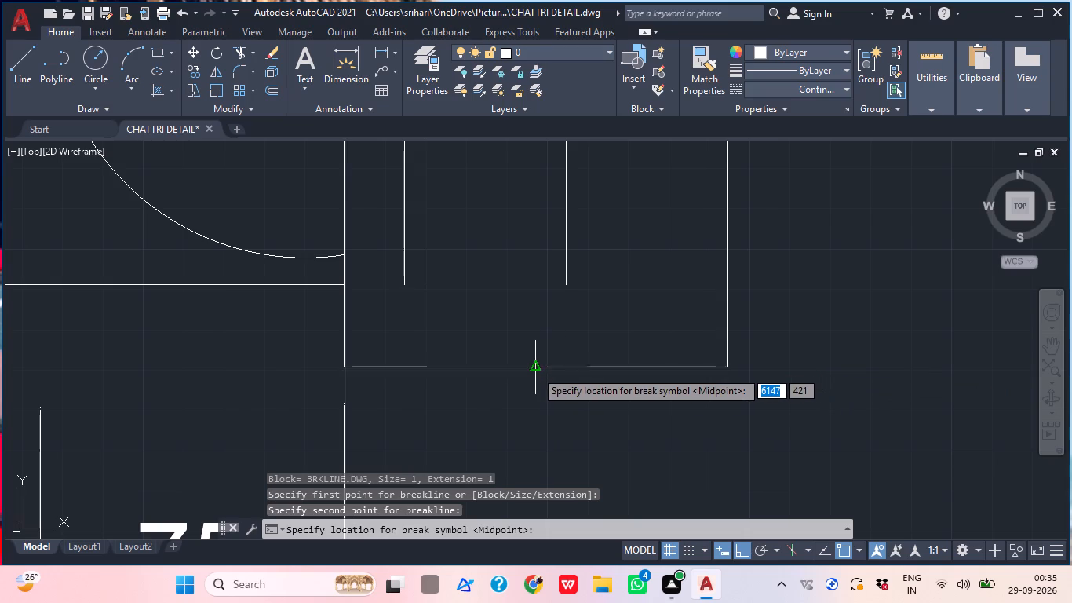
pyautogui.click(534, 371)
# Enlarge the new break line about its midpoint with Scale, picking the factor freehand so the break symbol is larger.
pyautogui.scroll(6, 535, 365)
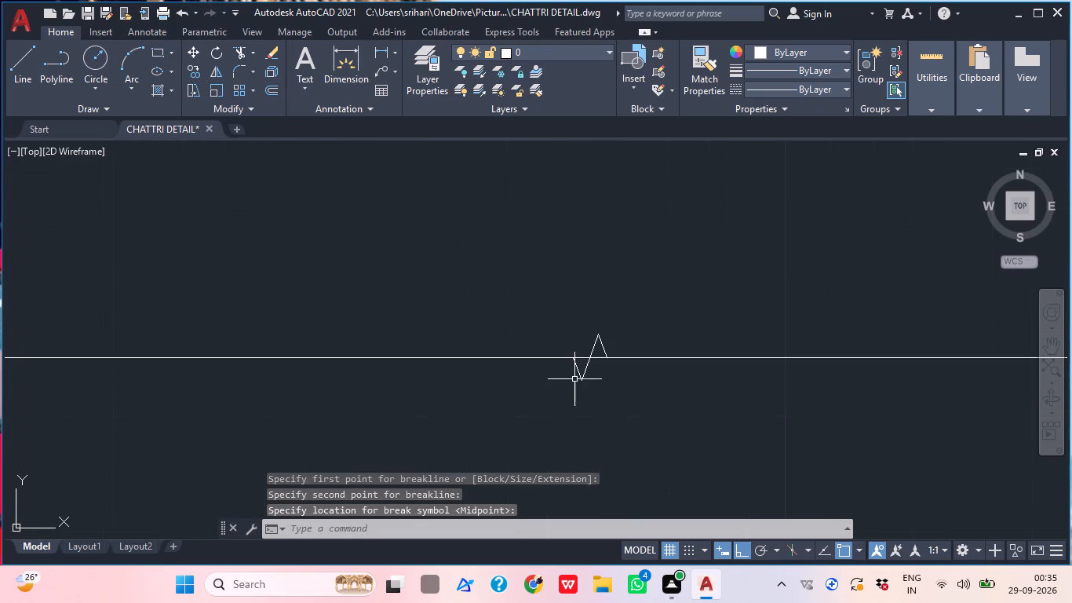
pyautogui.click(578, 379)
pyautogui.write('SC')
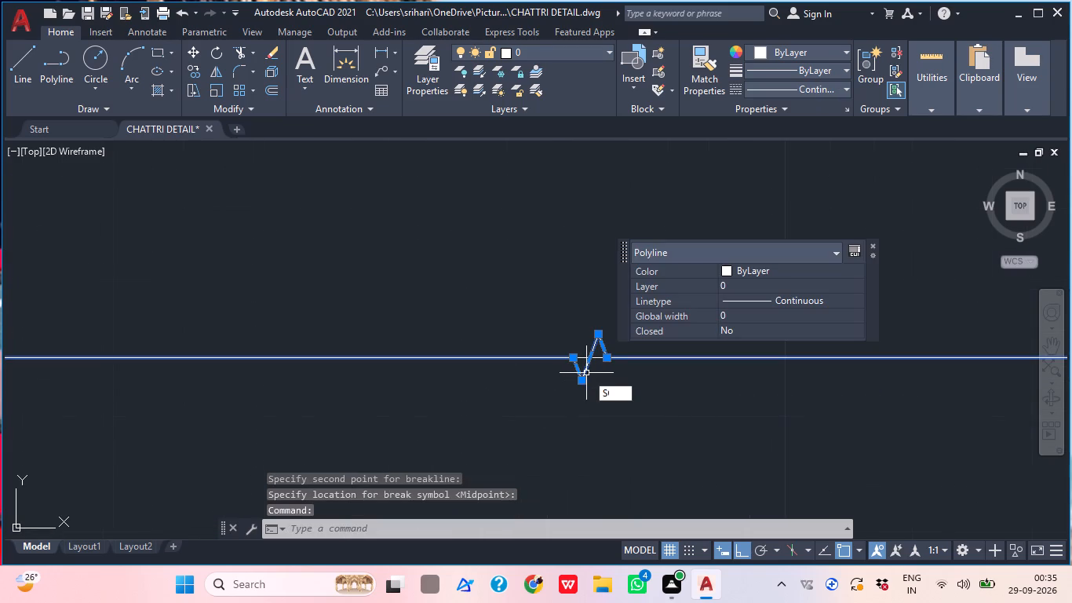
pyautogui.press('Return')
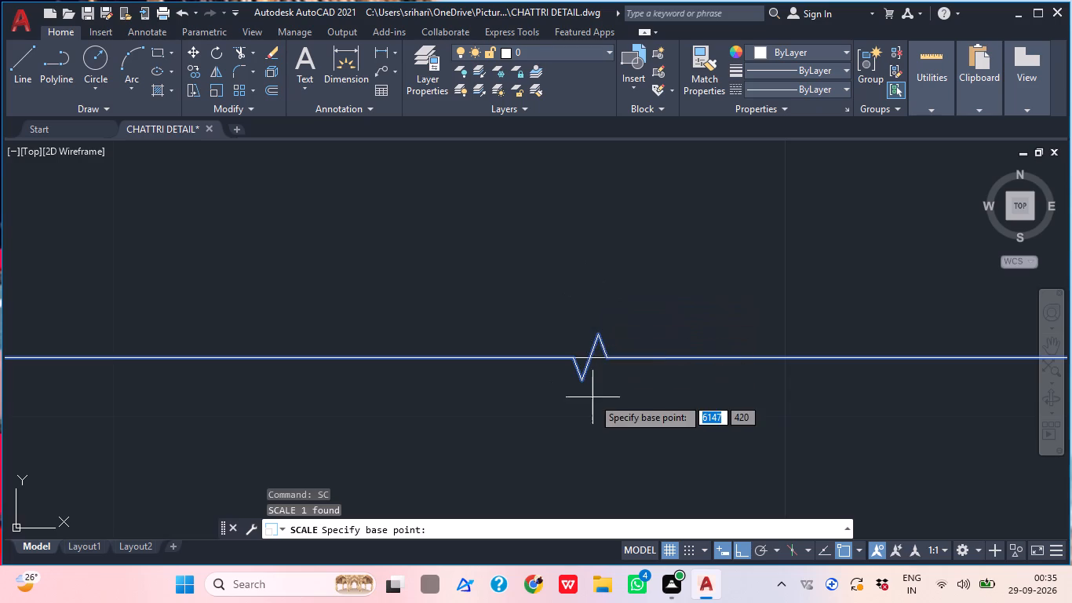
pyautogui.click(588, 356)
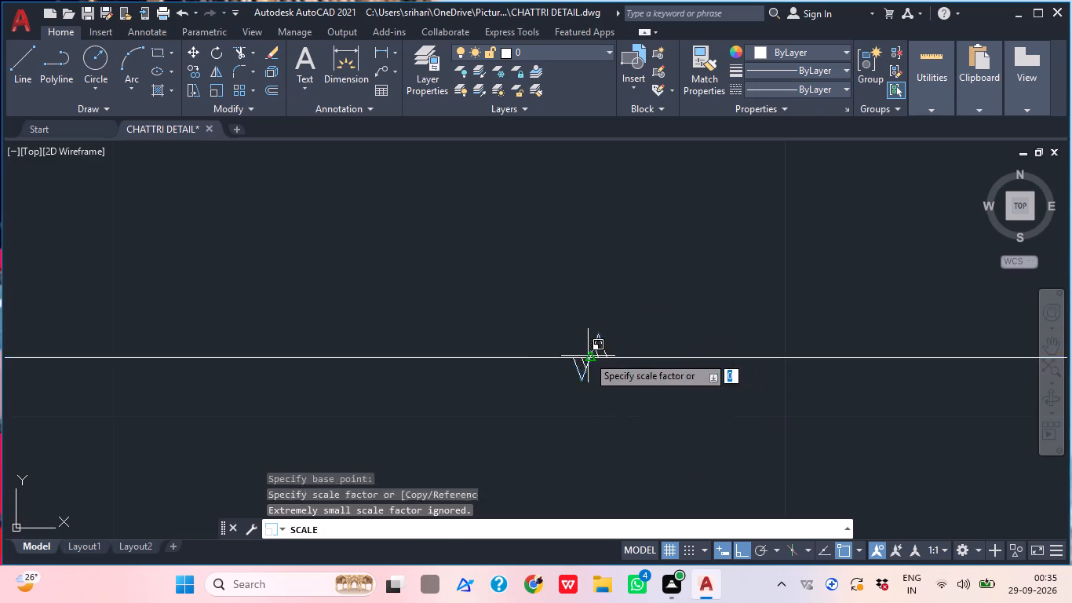
pyautogui.scroll(-15, 655, 297)
pyautogui.scroll(3, 680, 308)
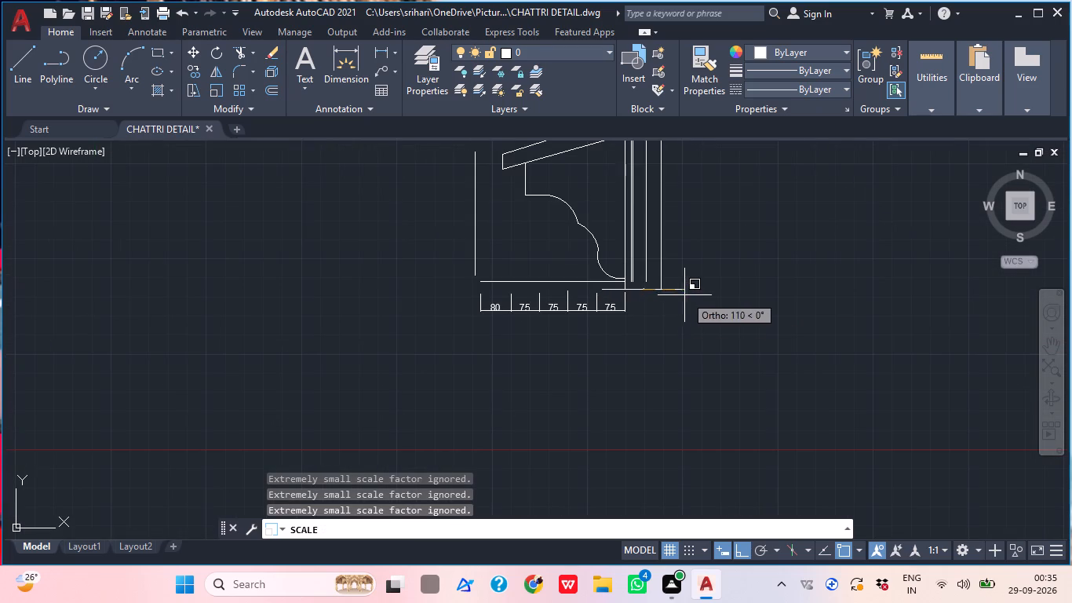
pyautogui.scroll(3, 662, 304)
pyautogui.scroll(-3, 669, 301)
pyautogui.moveTo(688, 297); pyautogui.dragTo(574, 369, button='middle')
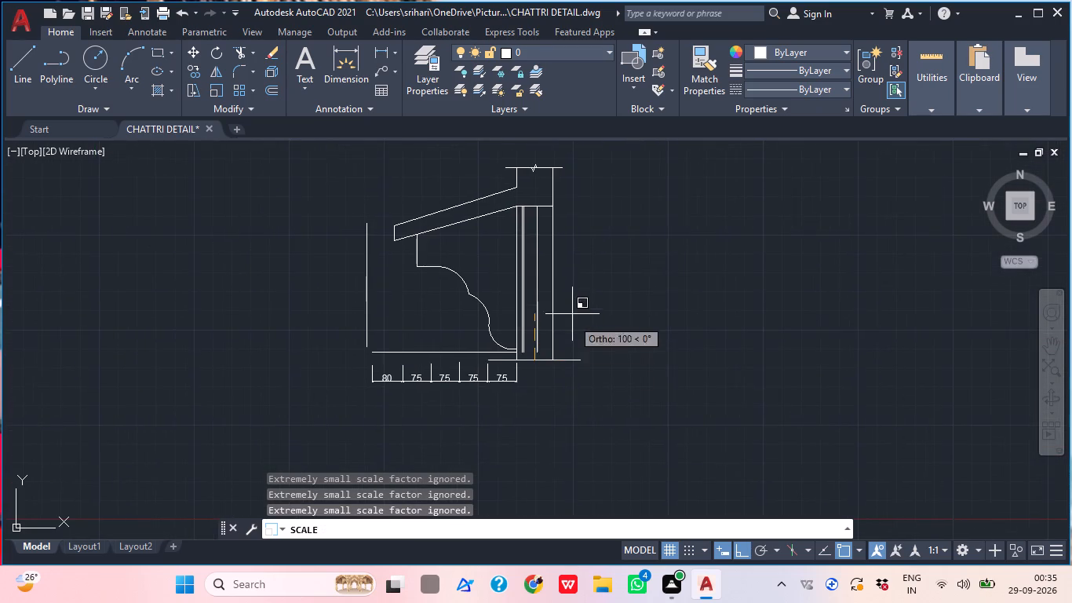
pyautogui.scroll(2, 623, 187)
pyautogui.scroll(-3, 612, 196)
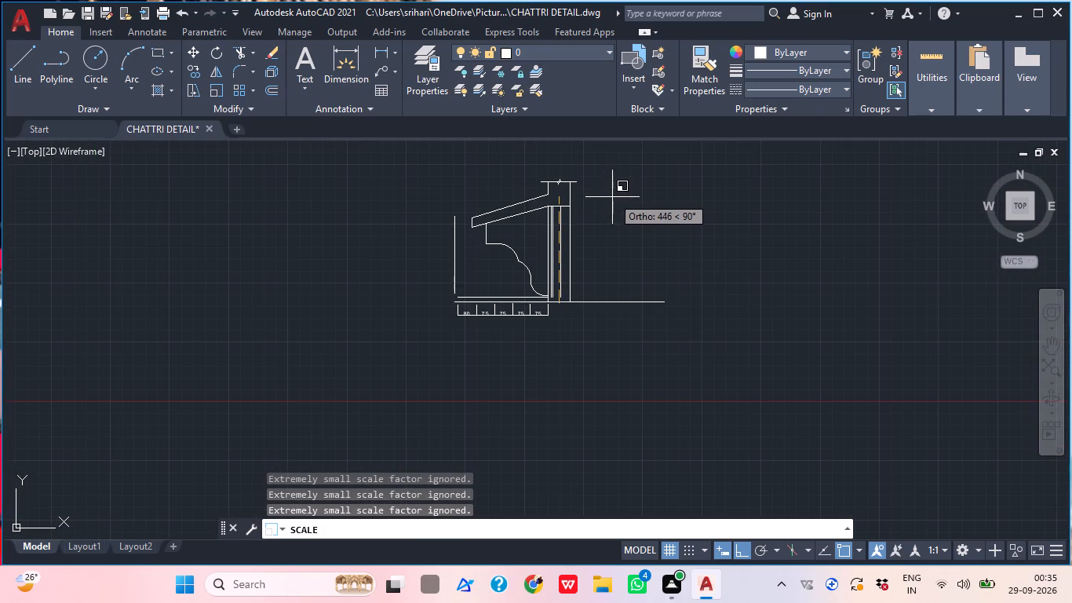
pyautogui.click(658, 145)
# Trim the enlarged break line back to the outer and inner wall lines on both sides.
pyautogui.scroll(3, 616, 279)
pyautogui.moveTo(556, 341); pyautogui.dragTo(622, 326, button='middle')
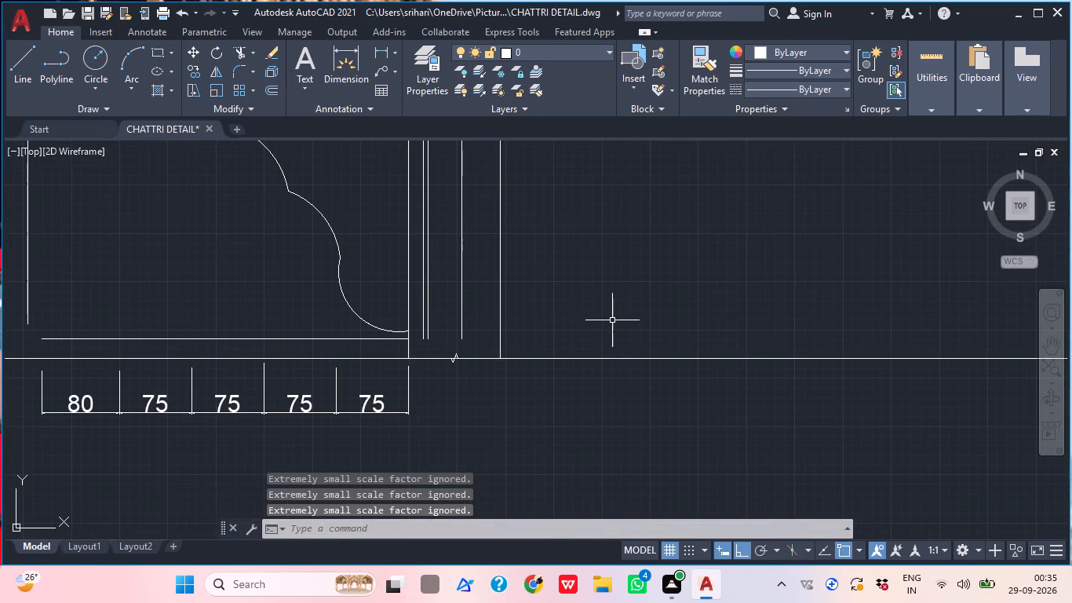
pyautogui.write('TR')
pyautogui.press('Return')
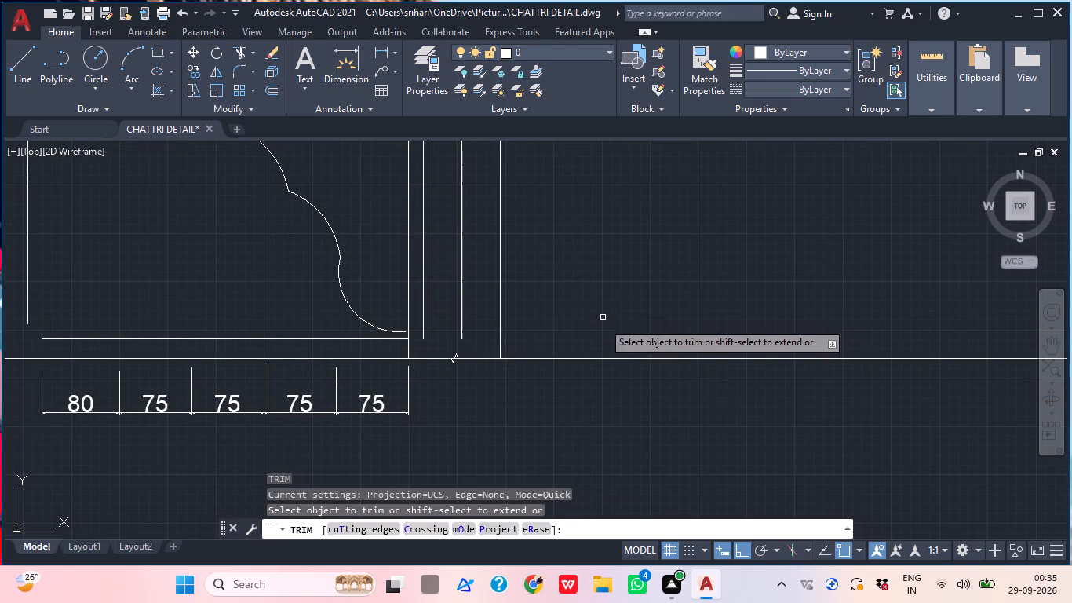
pyautogui.click(606, 347)
pyautogui.click(609, 394)
pyautogui.scroll(1, 393, 364)
pyautogui.click(393, 364)
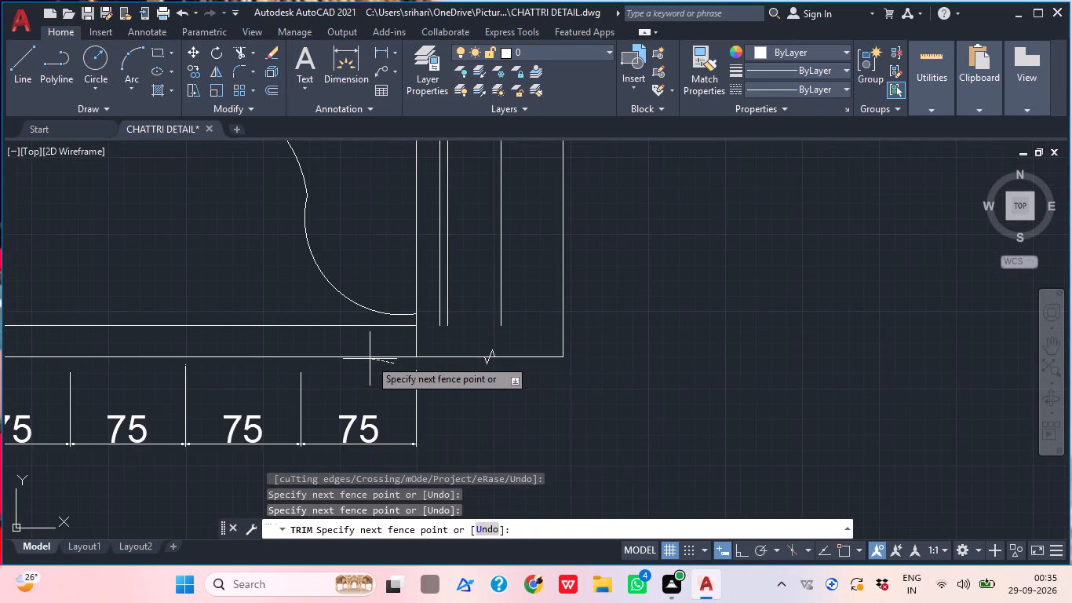
pyautogui.click(332, 341)
pyautogui.moveTo(493, 388); pyautogui.dragTo(509, 393, button='middle')
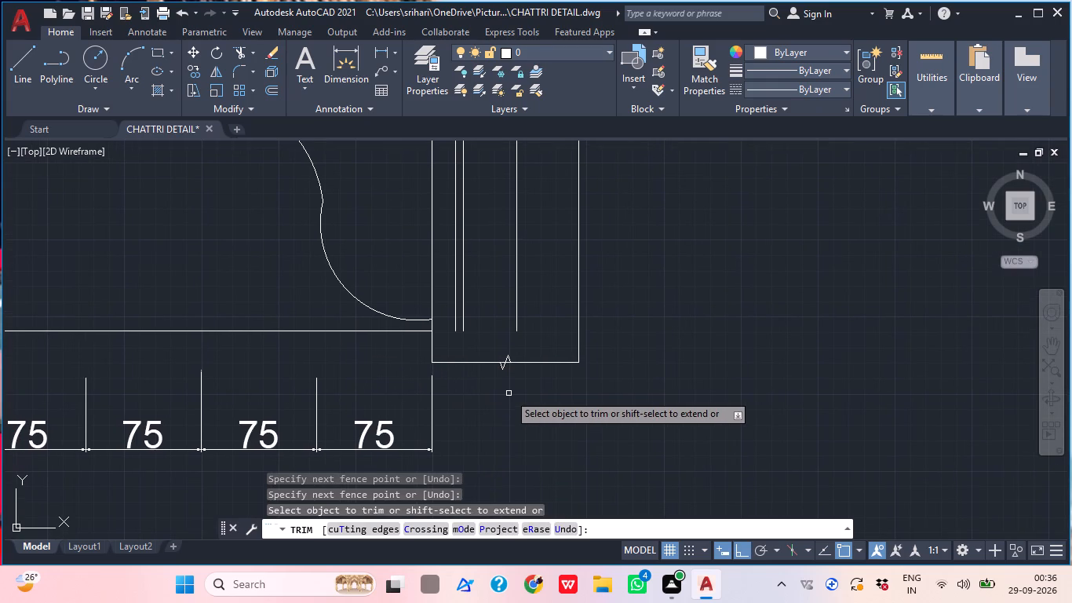
pyautogui.press('Escape')
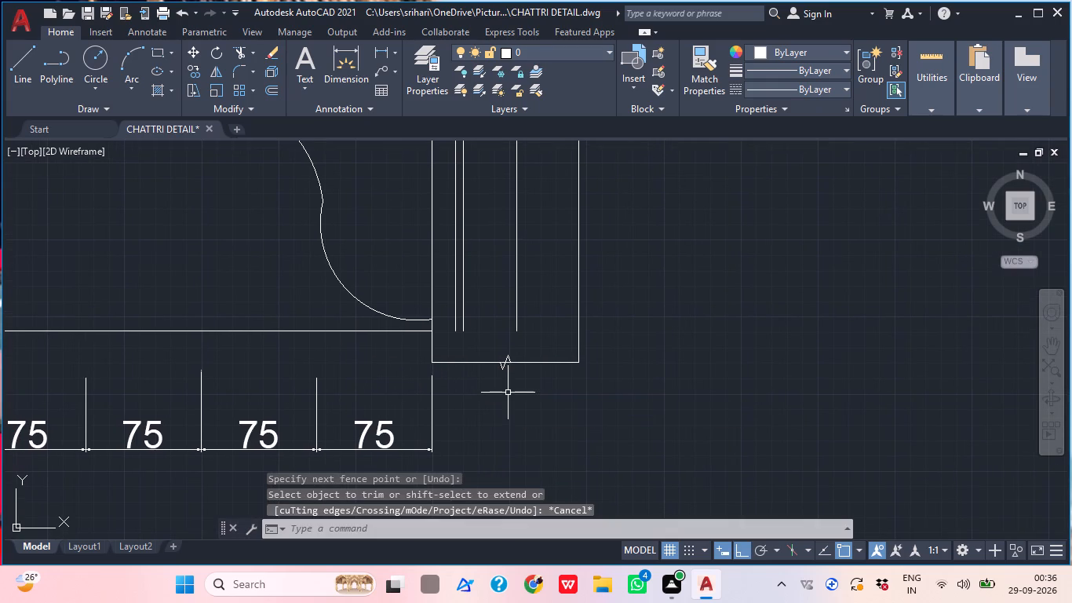
pyautogui.press('l')
pyautogui.press('Escape')
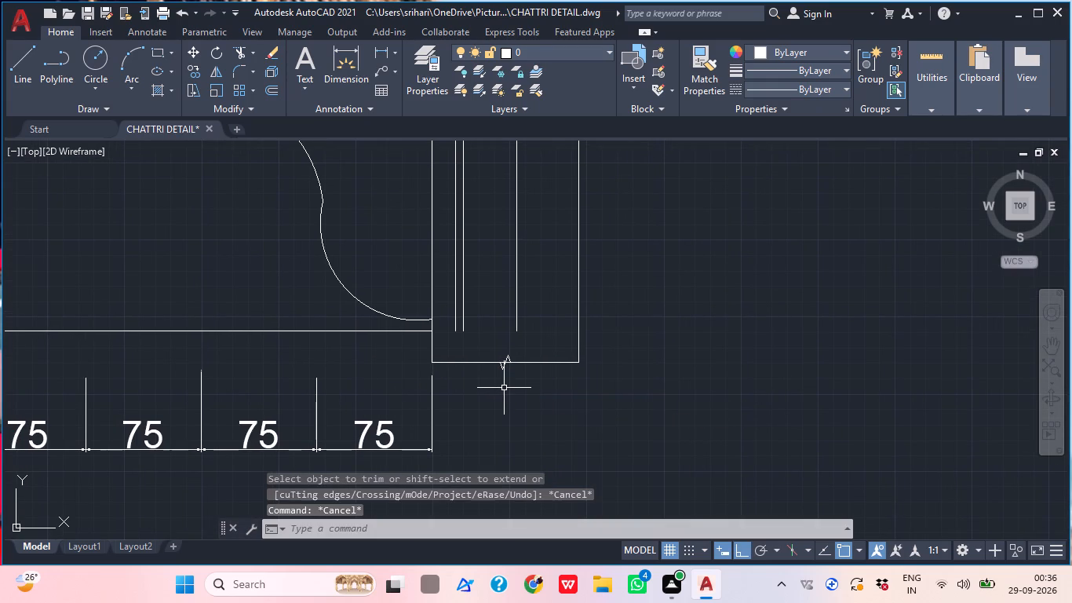
# Stretch both ends of the bottom break line horizontally so they overhang the inner and outer wall lines by similar amounts.
pyautogui.scroll(2, 622, 336)
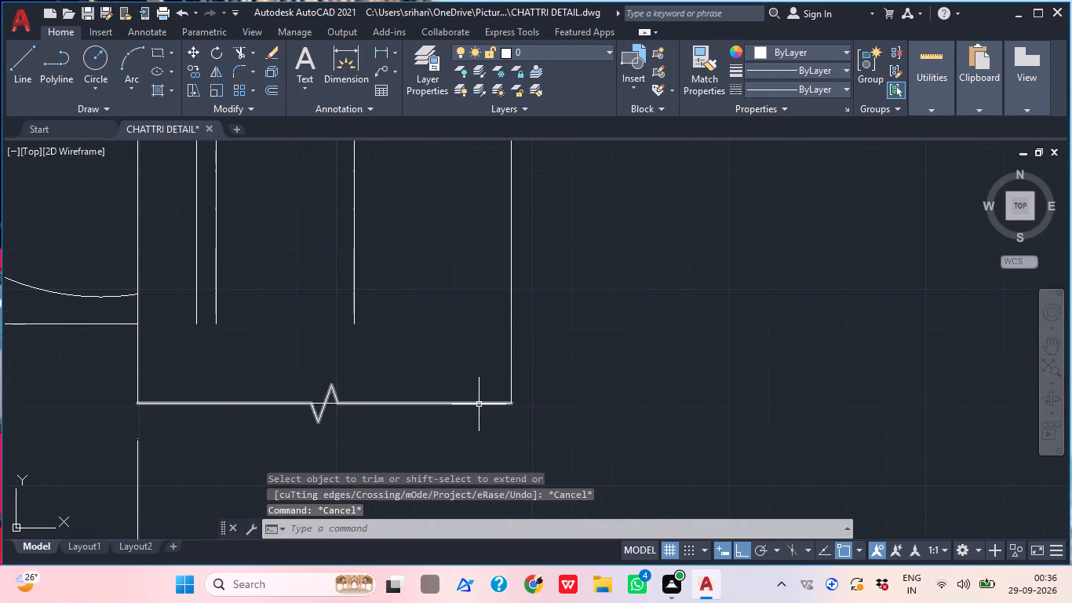
pyautogui.click(479, 404)
pyautogui.click(513, 406)
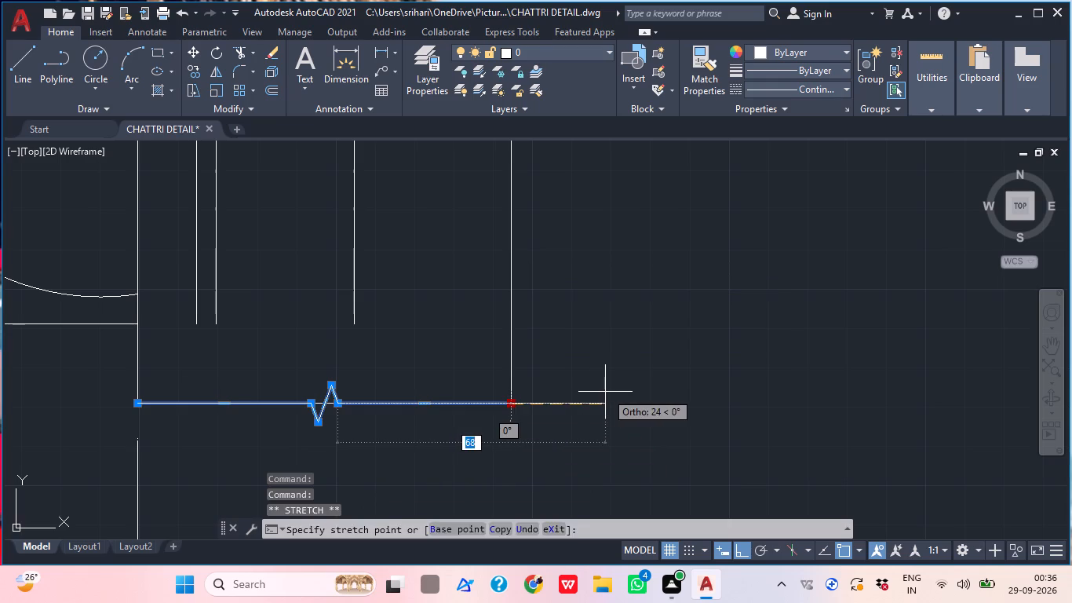
pyautogui.click(600, 394)
pyautogui.scroll(-3, 629, 382)
pyautogui.scroll(2, 553, 390)
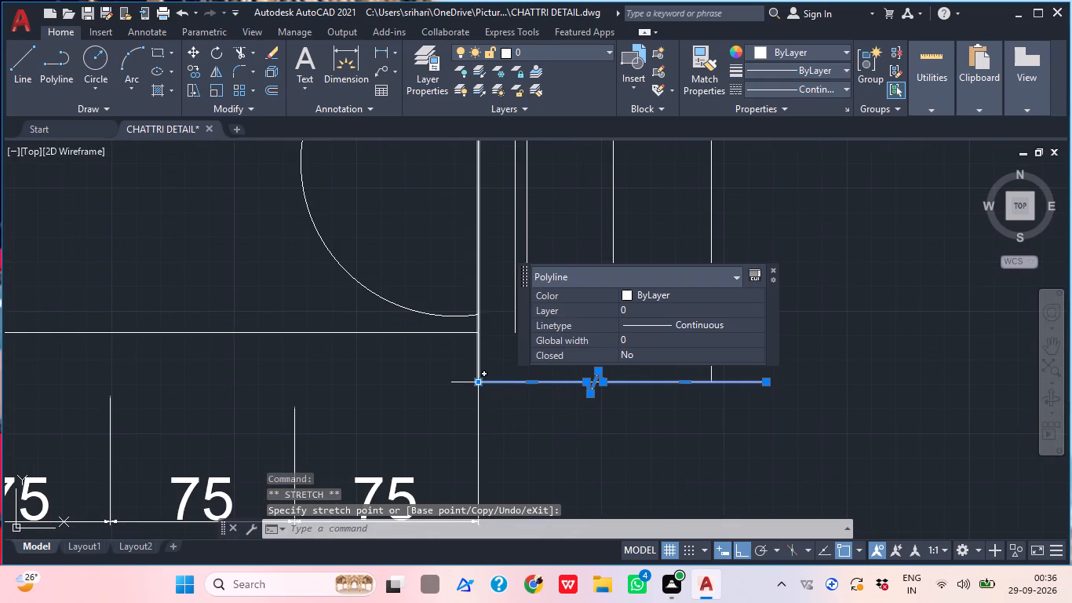
pyautogui.click(478, 380)
pyautogui.click(397, 384)
pyautogui.moveTo(544, 387); pyautogui.dragTo(539, 428, button='middle')
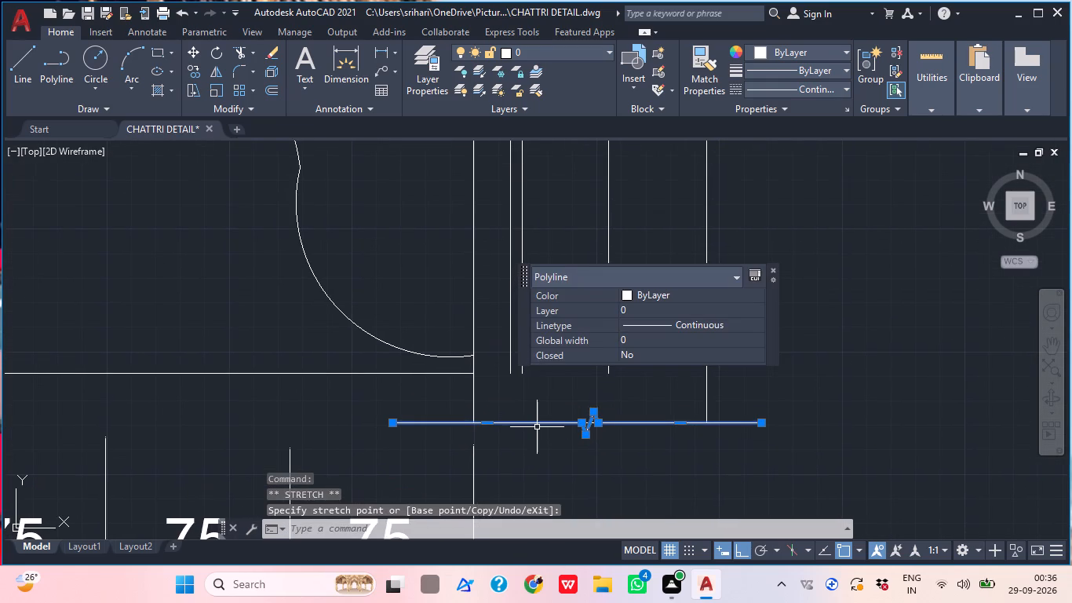
pyautogui.press('Escape')
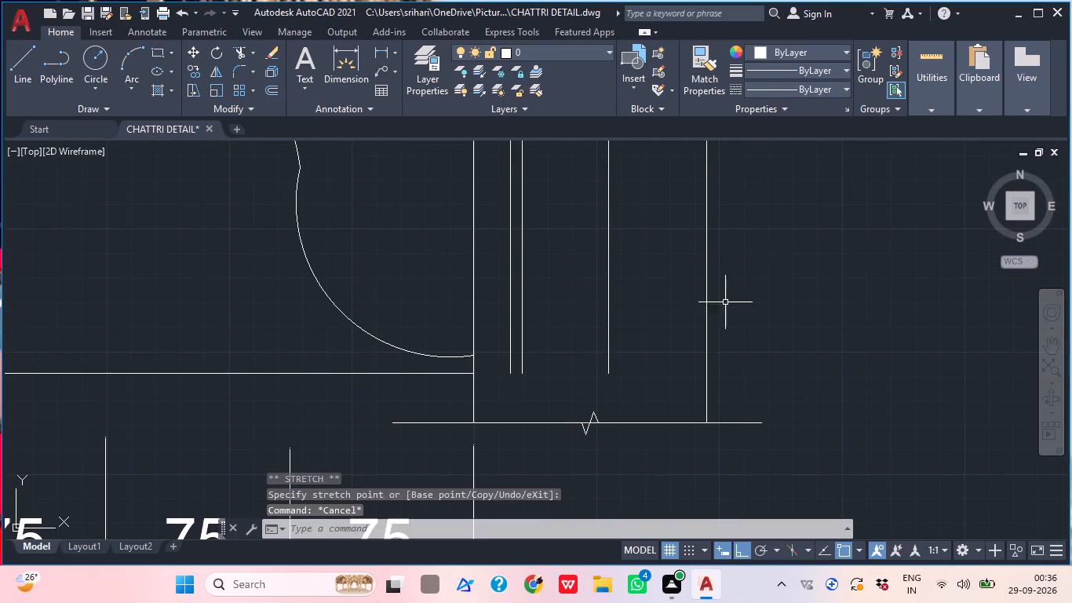
pyautogui.click(751, 423)
pyautogui.click(761, 422)
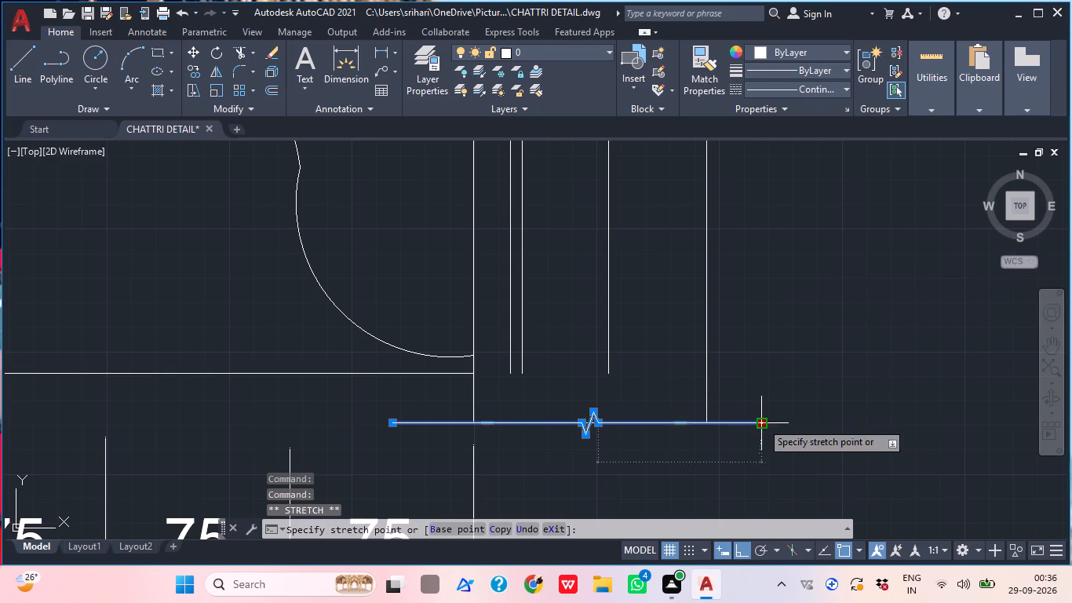
pyautogui.click(784, 419)
pyautogui.press('Escape')
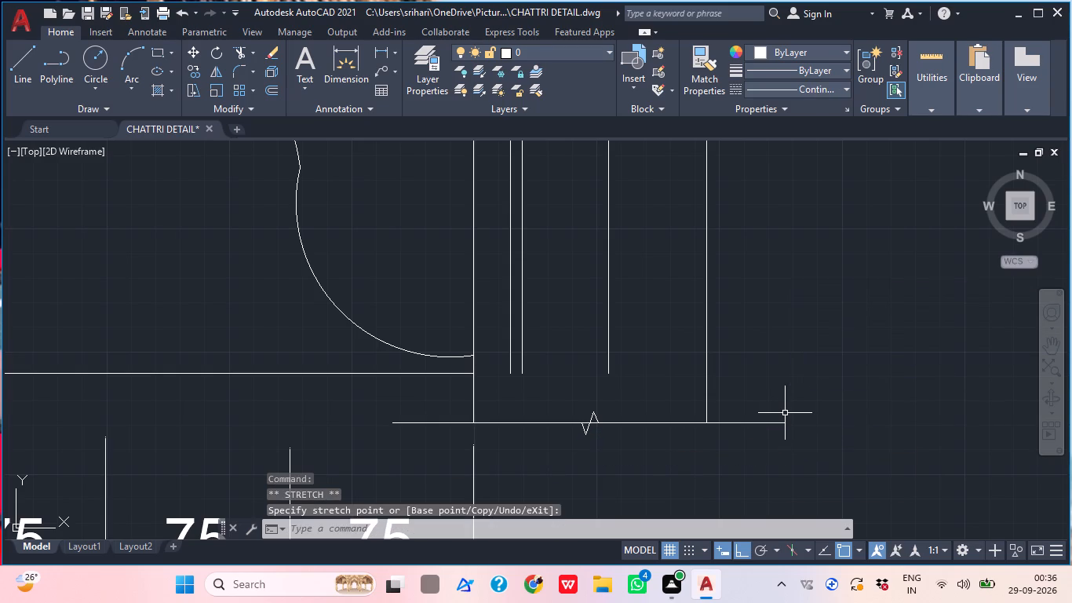
# Add the single-line text RCC COLUMN beside the outer wall line, with its height picked freehand and no rotation.
pyautogui.scroll(-4, 789, 411)
pyautogui.moveTo(780, 393); pyautogui.dragTo(674, 434, button='middle')
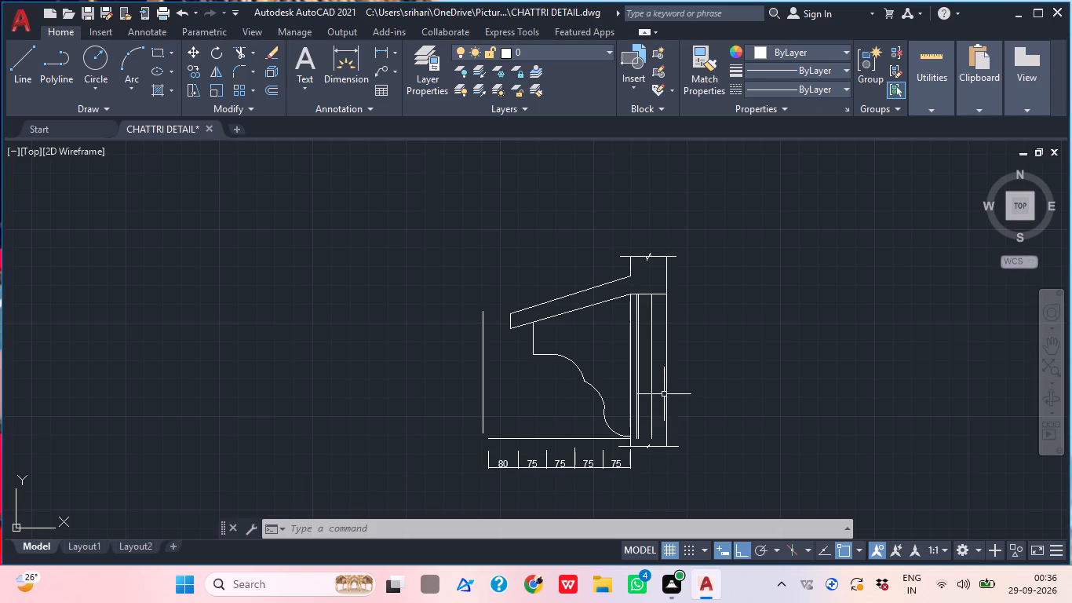
pyautogui.moveTo(742, 364); pyautogui.dragTo(711, 356, button='middle')
pyautogui.moveTo(669, 367); pyautogui.dragTo(644, 376, button='middle')
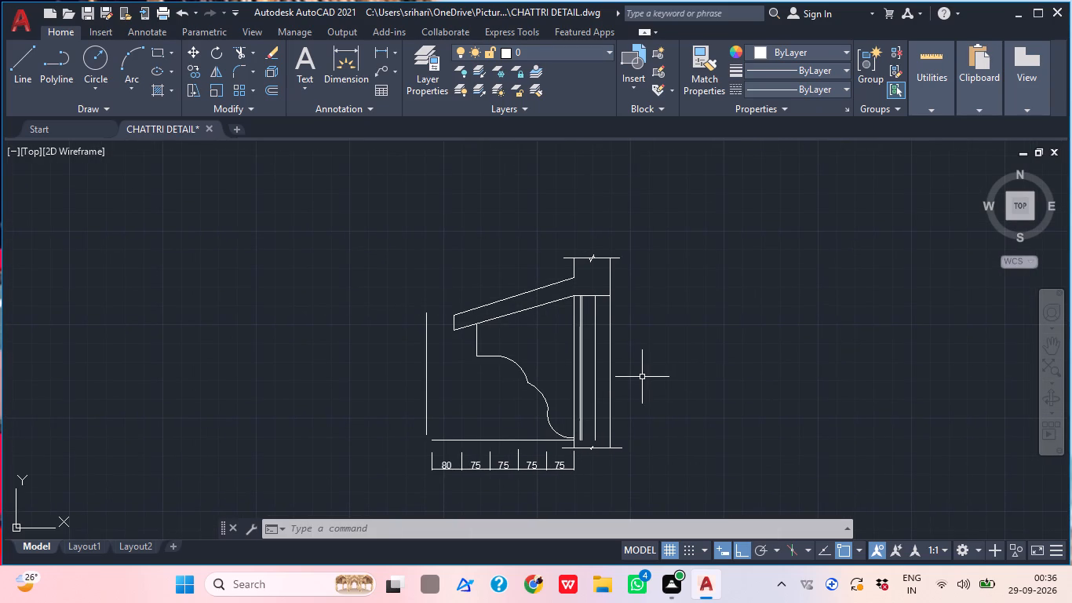
pyautogui.press('t')
pyautogui.write('EXT')
pyautogui.press('Return')
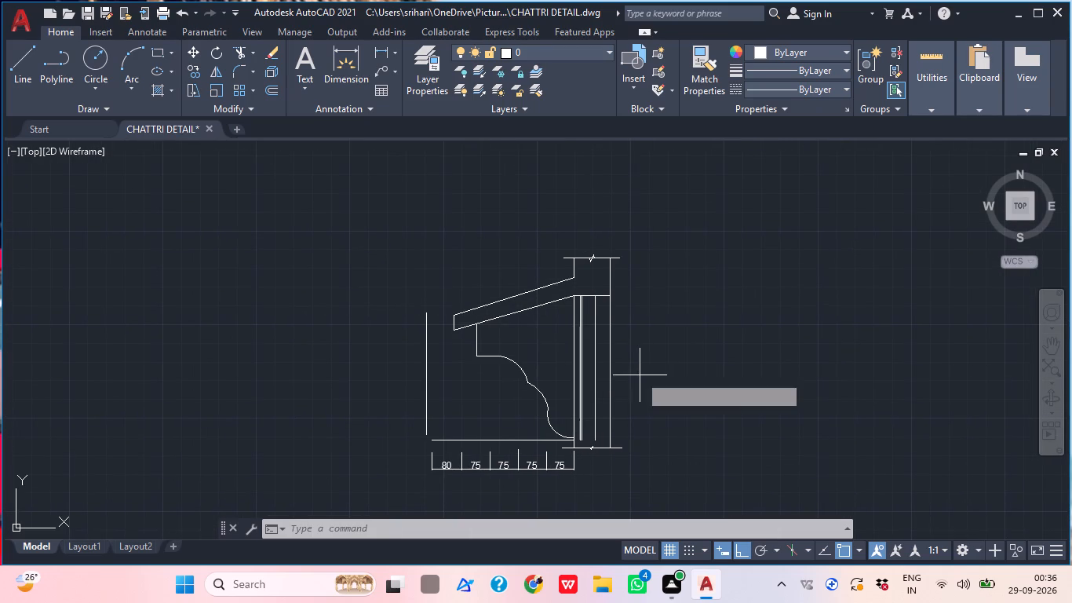
pyautogui.scroll(1, 641, 381)
pyautogui.moveTo(640, 382); pyautogui.dragTo(612, 377, button='middle')
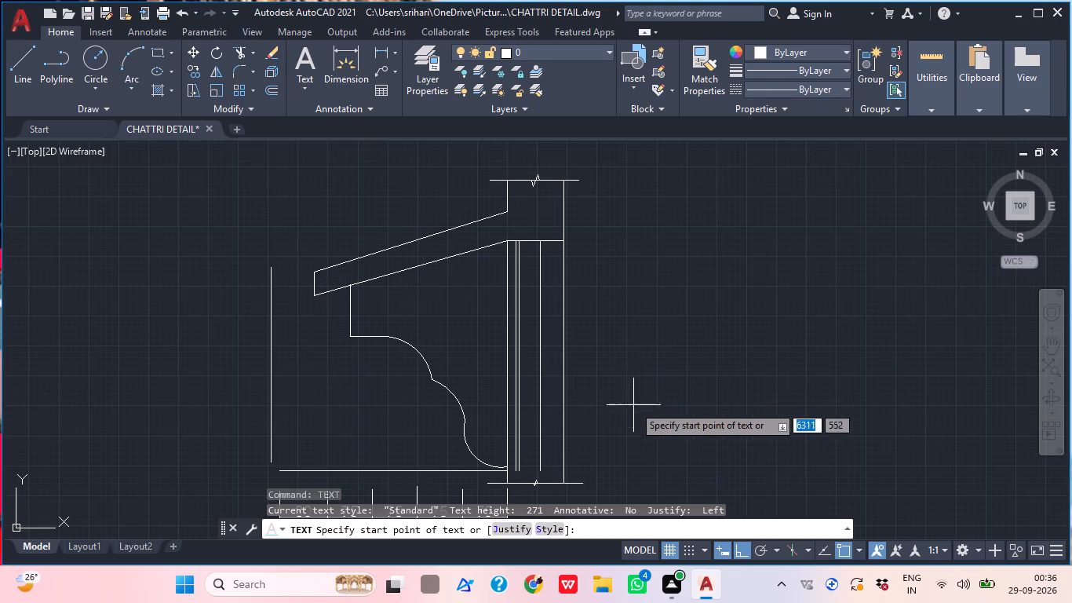
pyautogui.moveTo(633, 416); pyautogui.dragTo(600, 375, button='middle')
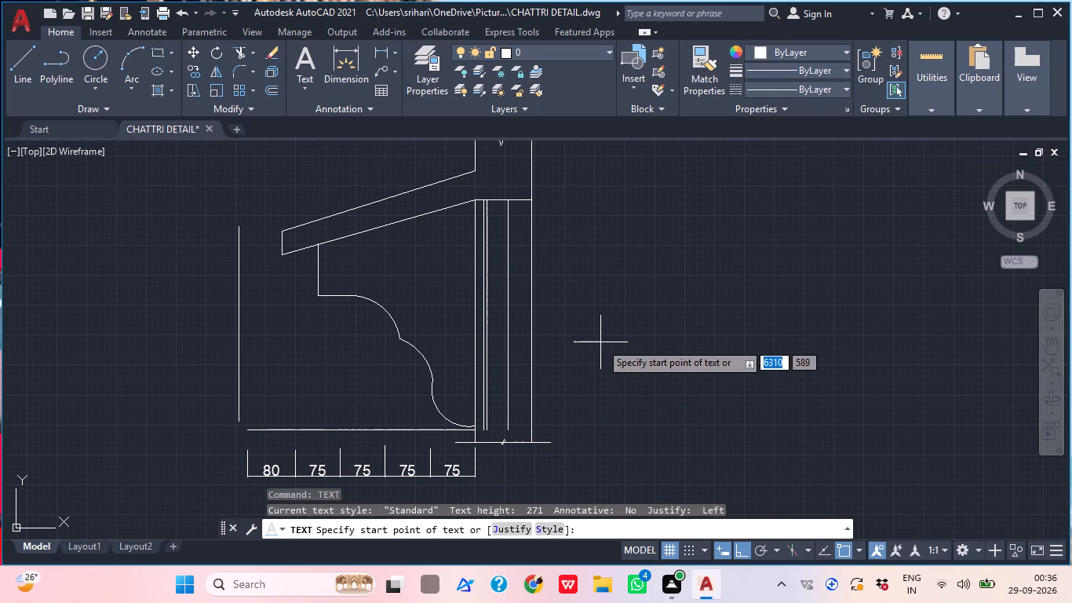
pyautogui.click(564, 298)
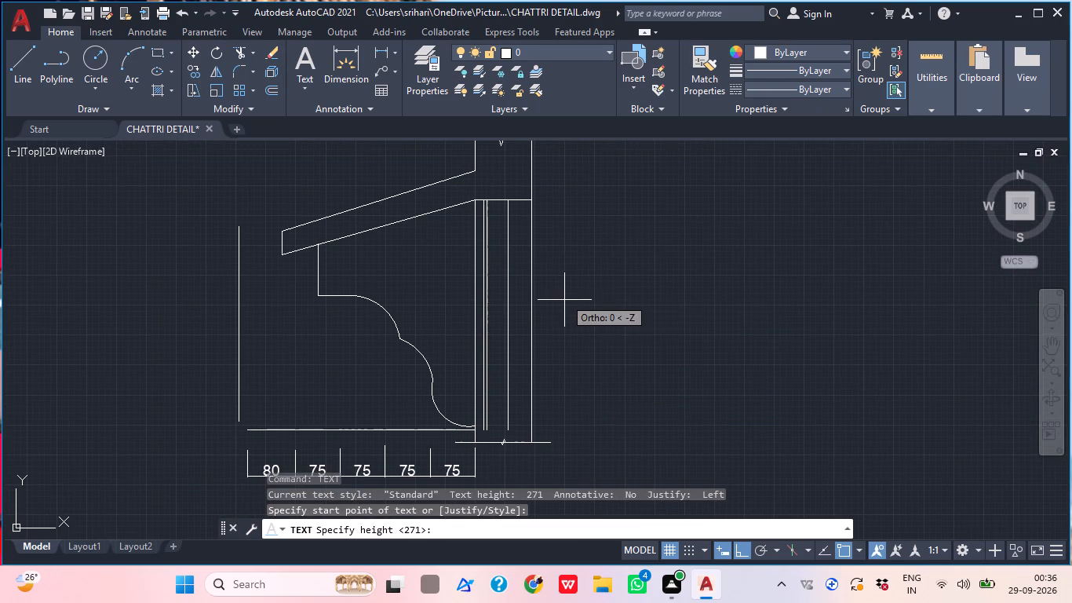
pyautogui.scroll(2, 564, 300)
pyautogui.click(574, 330)
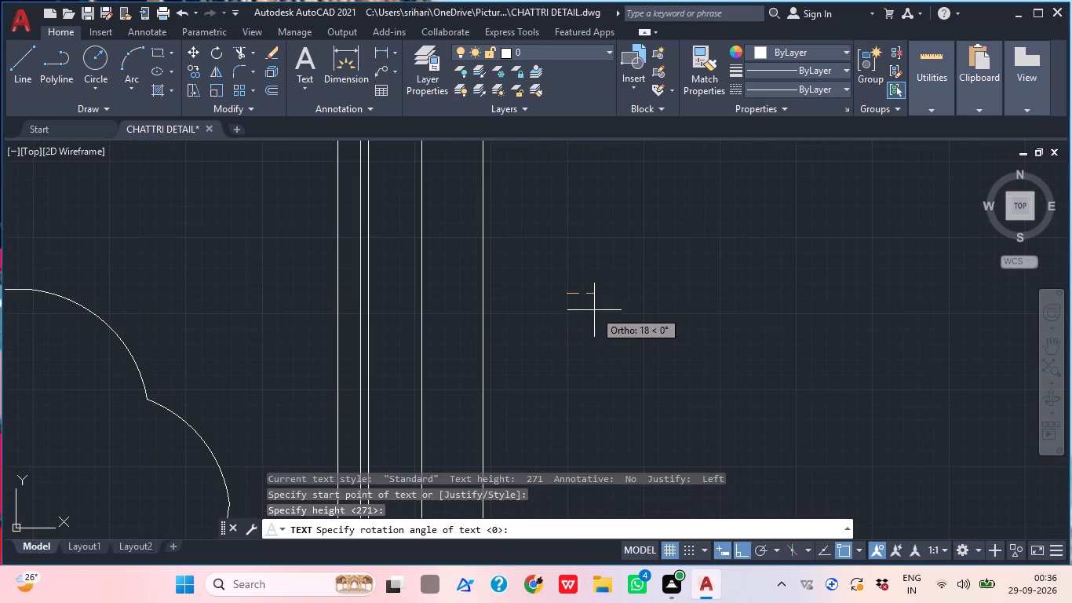
pyautogui.click(596, 300)
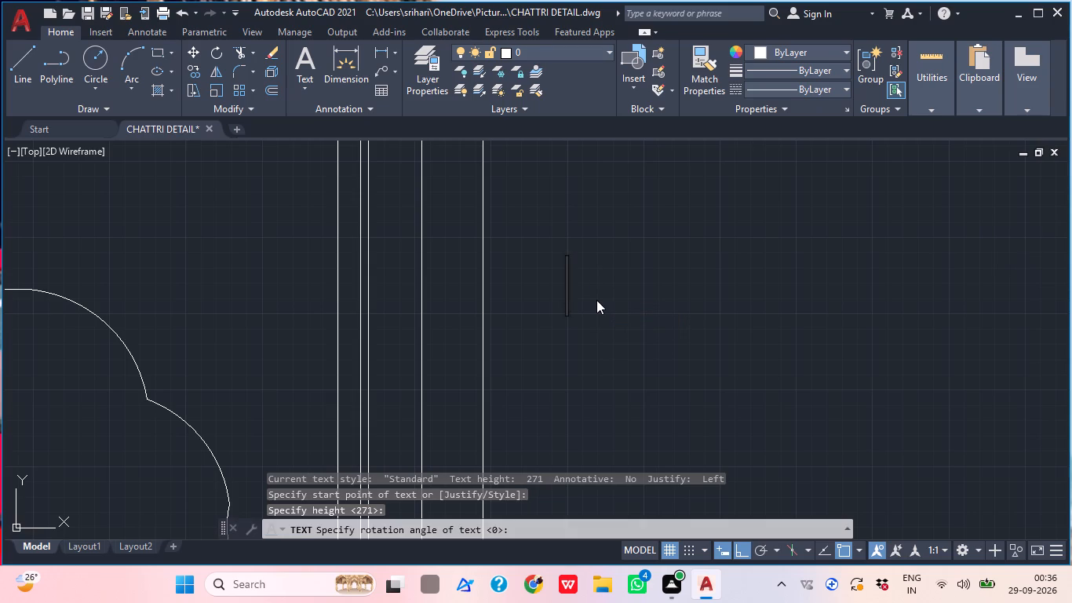
pyautogui.write('RCC')
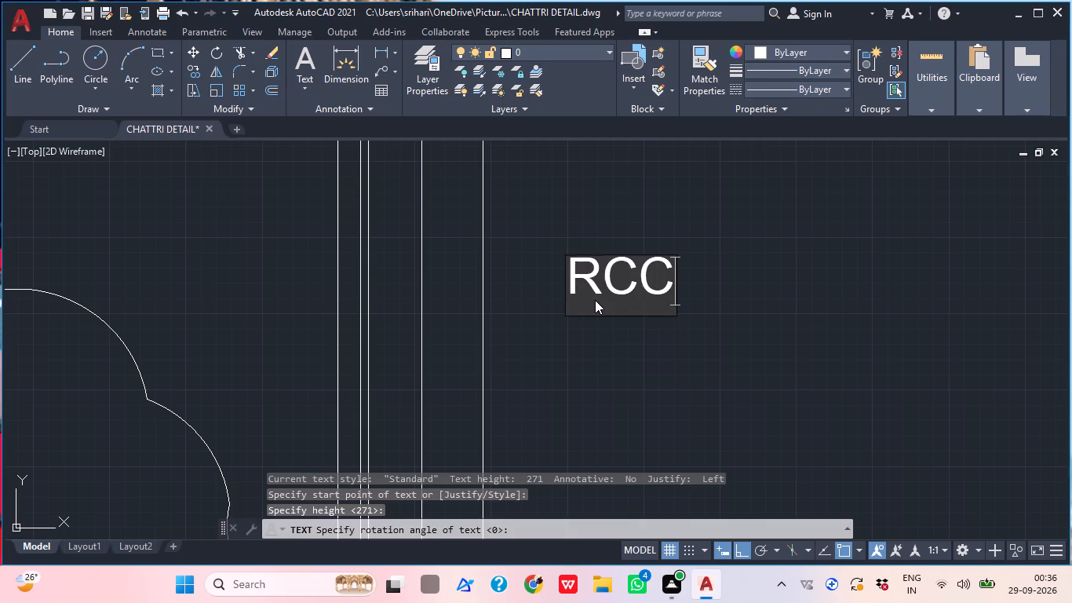
pyautogui.press('space')
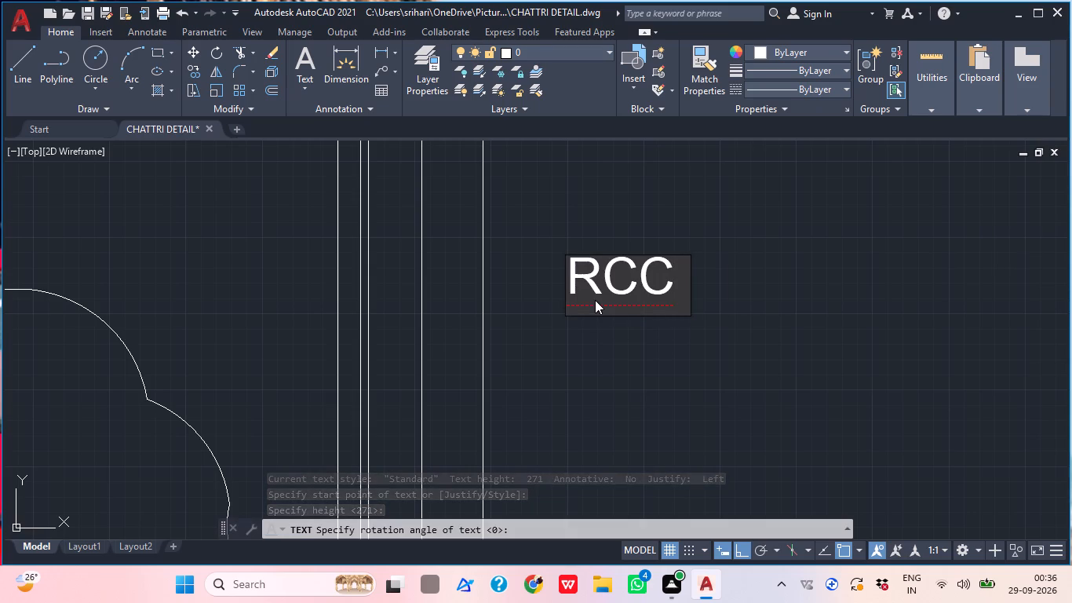
pyautogui.write('COL')
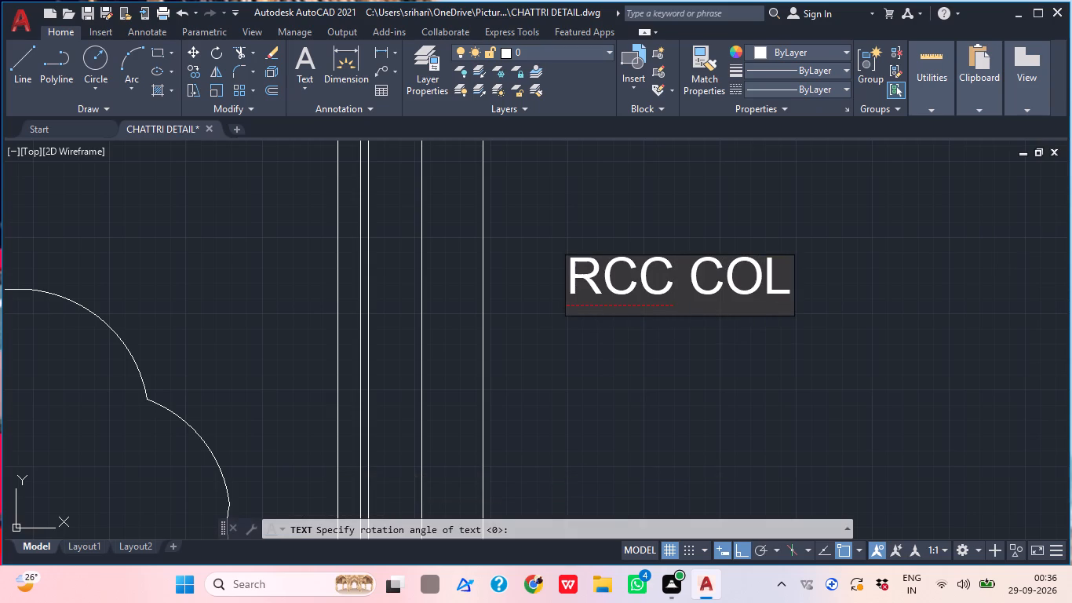
pyautogui.press('u')
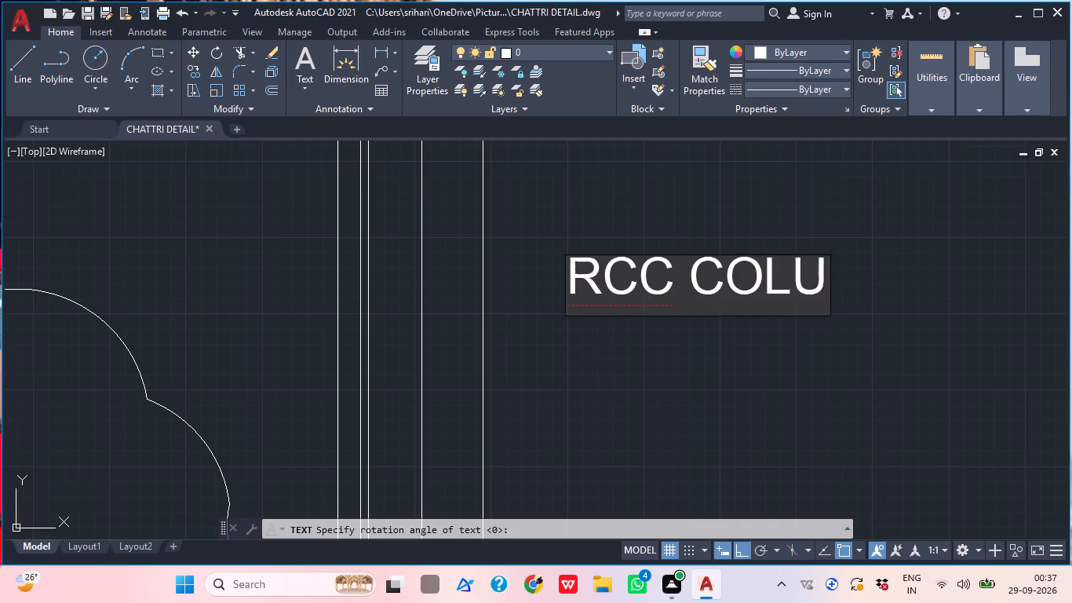
pyautogui.write('MN')
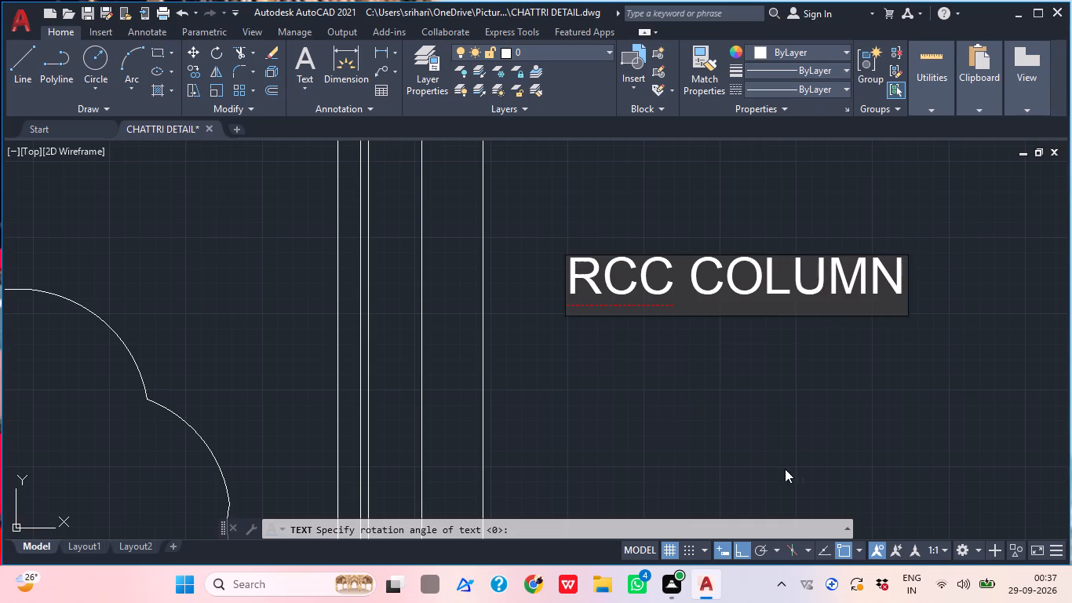
pyautogui.click(785, 457)
pyautogui.press('Escape')
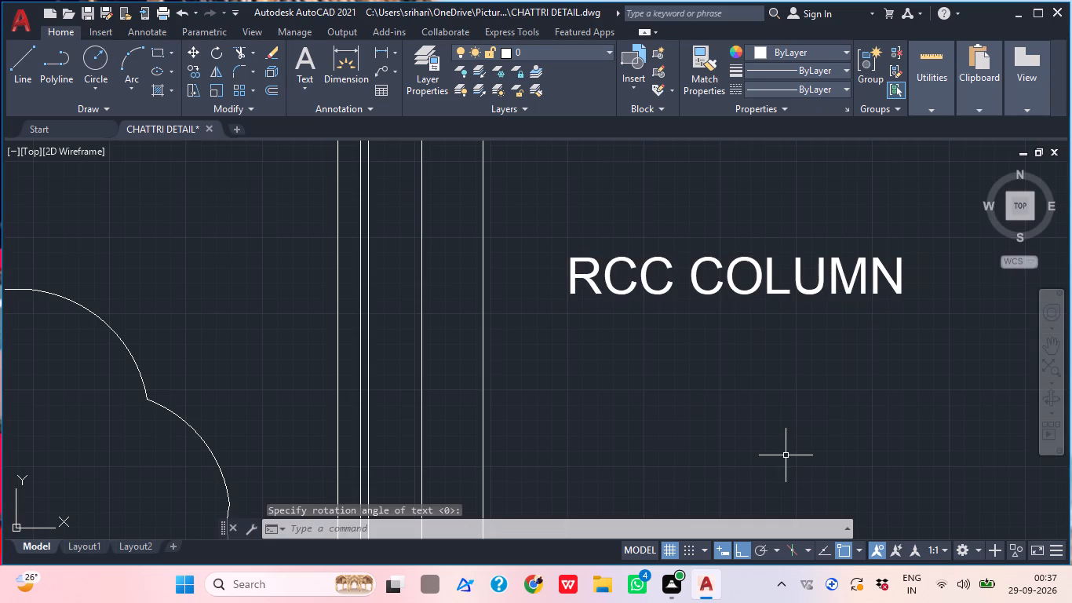
# Draw a horizontal leader line about 52 units long from just before the RCC COLUMN text to the outer wall line.
pyautogui.scroll(-4, 778, 446)
pyautogui.moveTo(799, 447); pyautogui.dragTo(739, 428, button='middle')
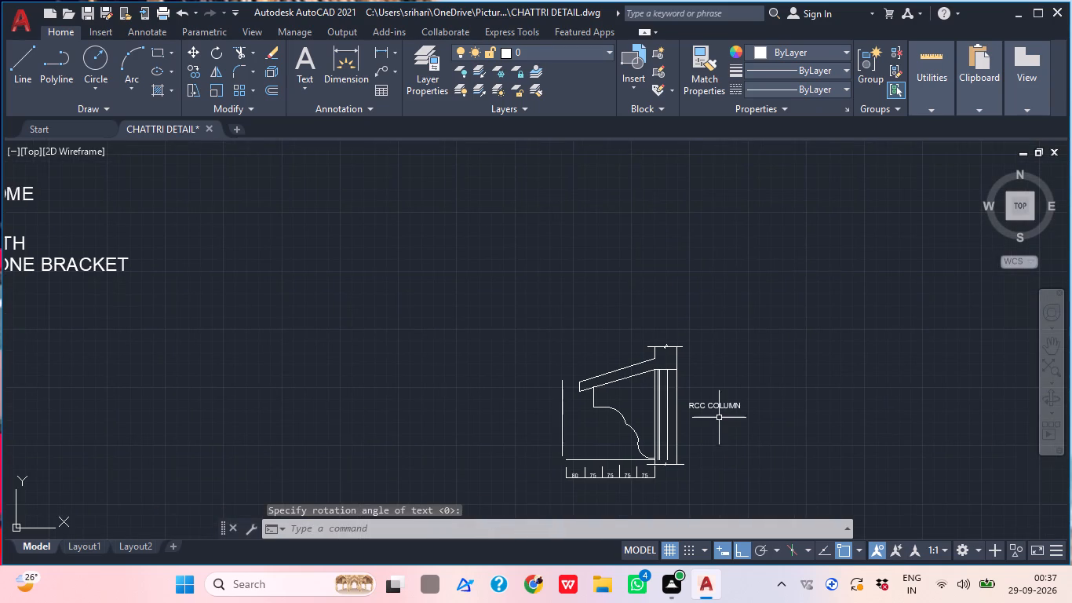
pyautogui.scroll(3, 716, 415)
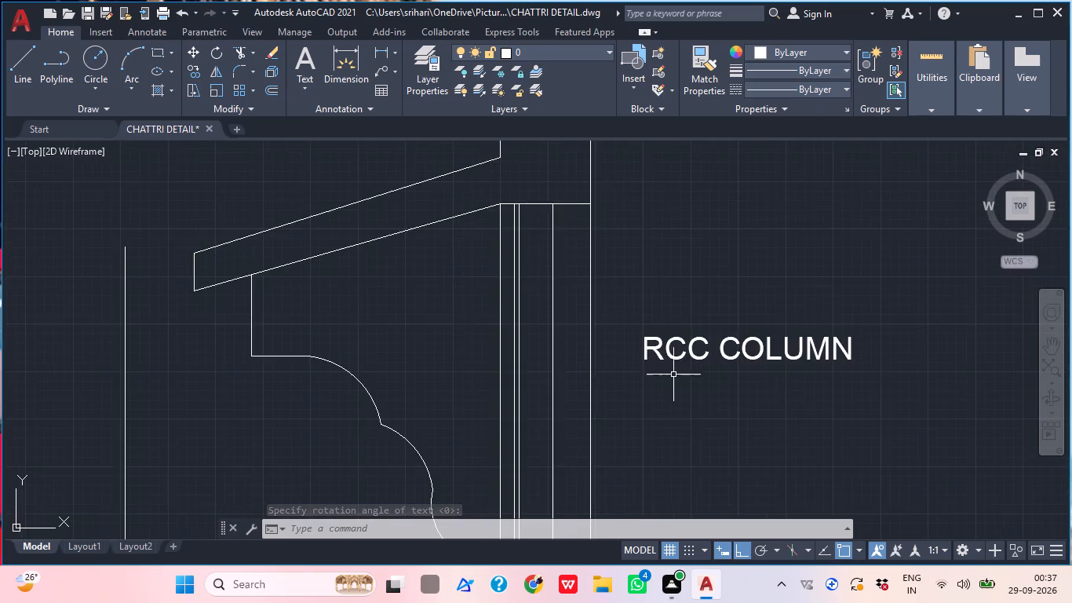
pyautogui.scroll(1, 656, 353)
pyautogui.moveTo(656, 353); pyautogui.dragTo(664, 367, button='middle')
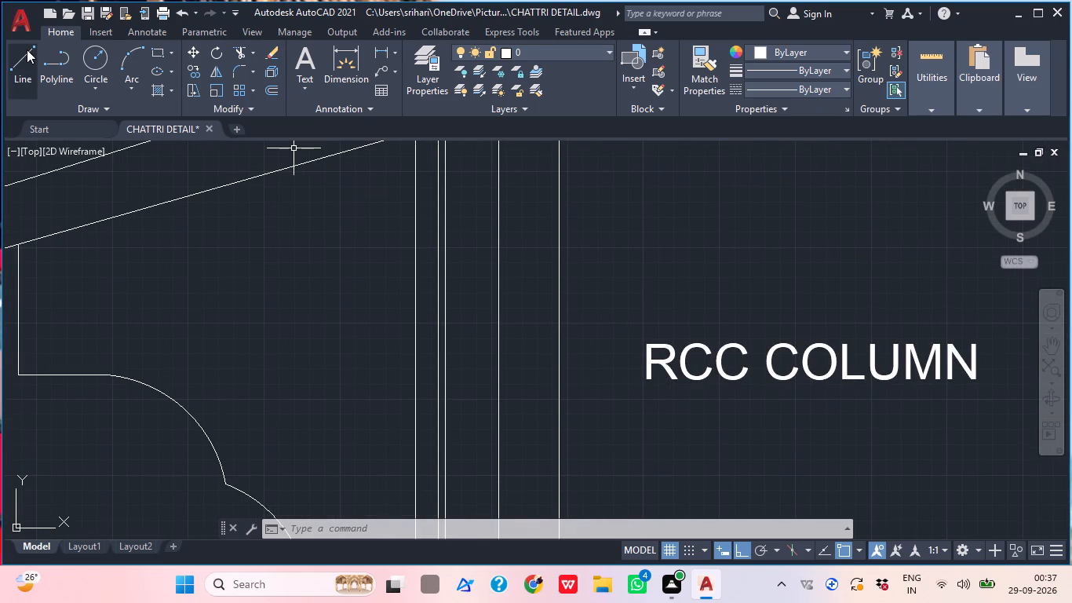
pyautogui.click(27, 49)
pyautogui.scroll(1, 587, 360)
pyautogui.scroll(3, 664, 364)
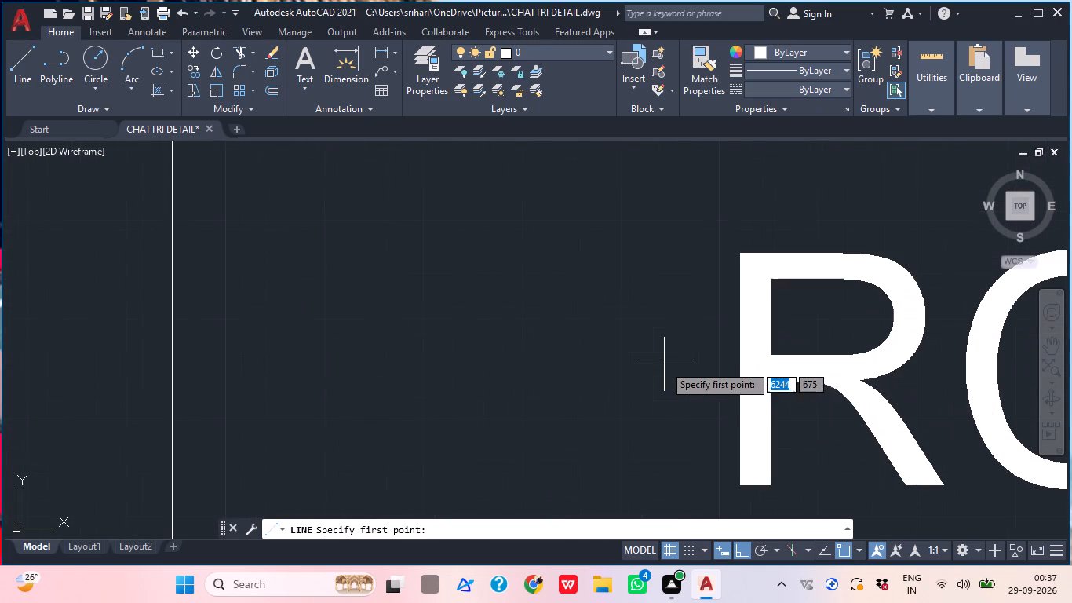
pyautogui.click(698, 368)
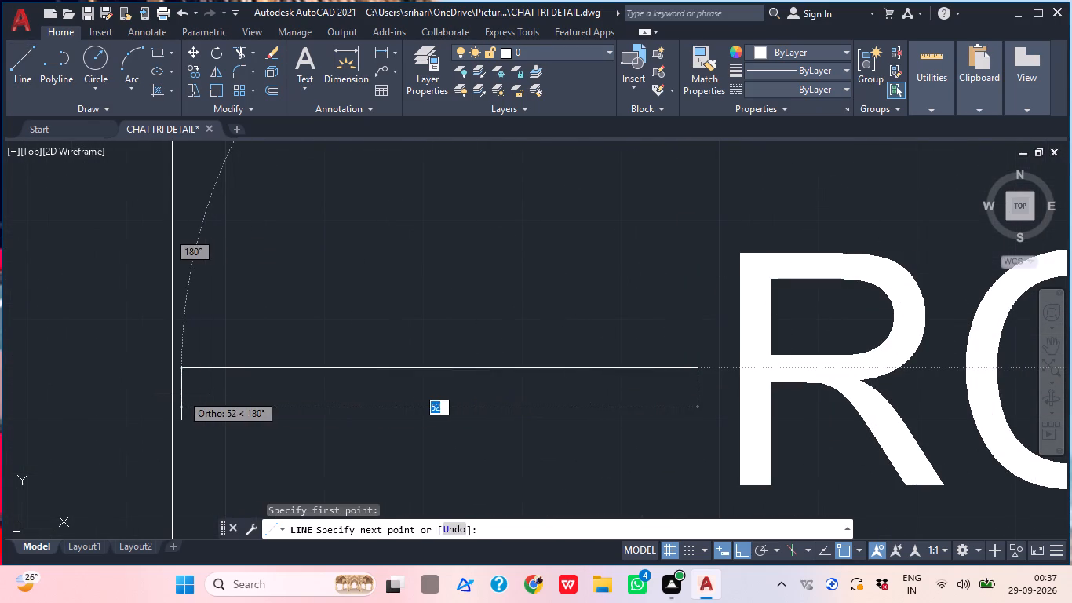
pyautogui.click(173, 370)
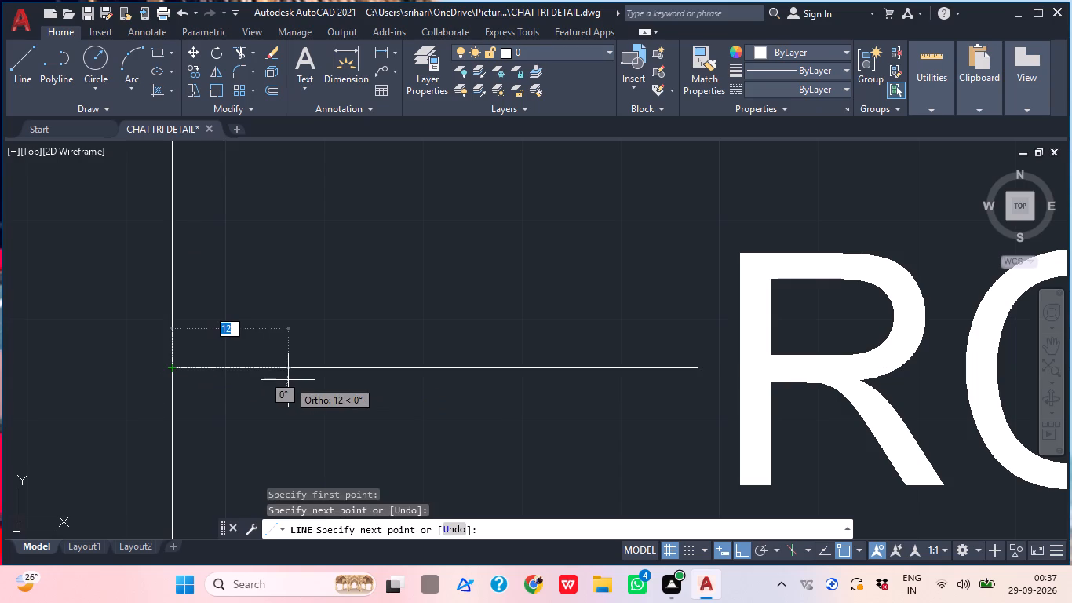
pyautogui.press('Escape')
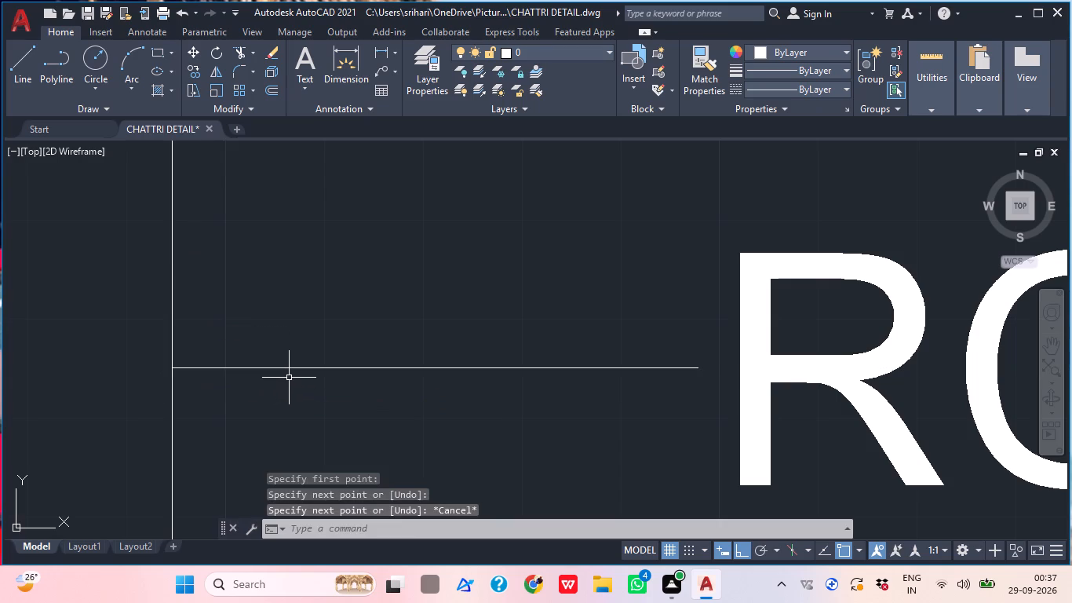
# Draw the arrowhead outline with lines at the leader's wall end: a short riser, two slanted sides meeting at the wall, and a vertical back edge.
pyautogui.write('L')
pyautogui.press('space')
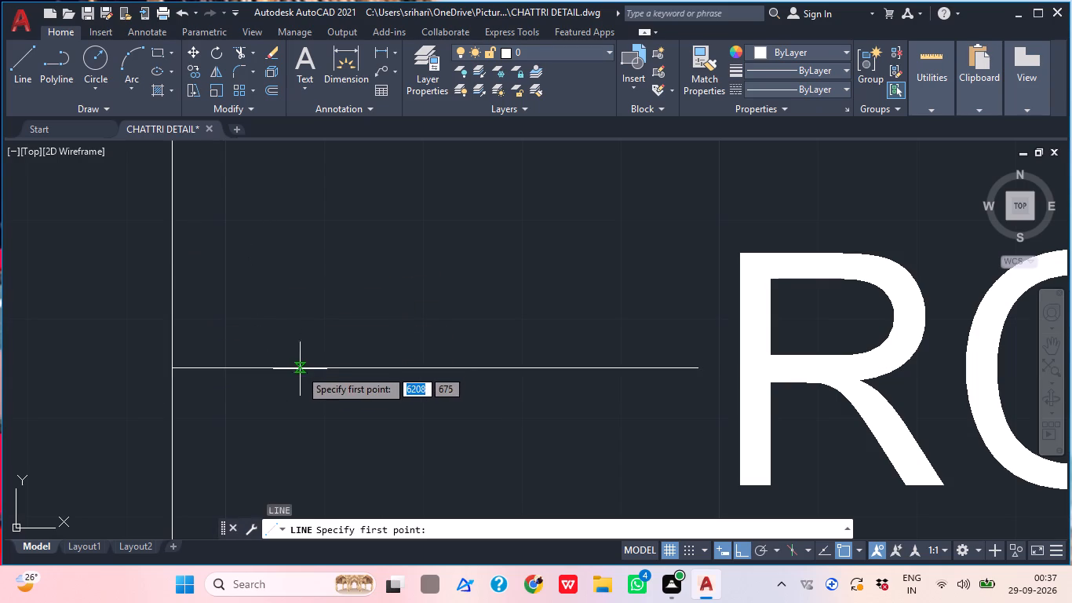
pyautogui.click(300, 370)
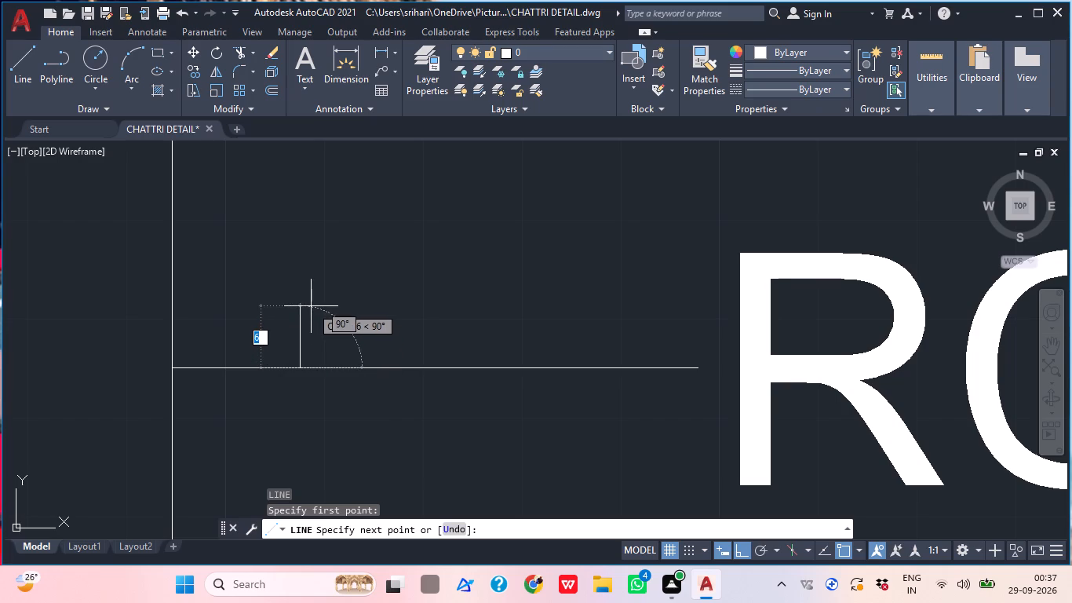
pyautogui.click(311, 306)
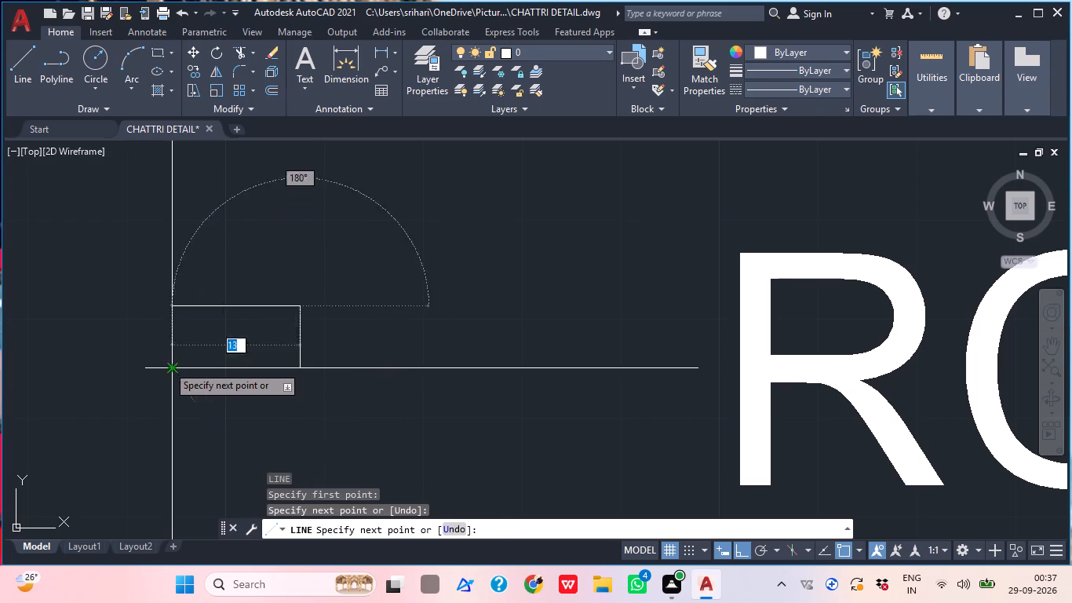
pyautogui.click(167, 365)
pyautogui.scroll(-2, 264, 300)
pyautogui.scroll(2, 294, 334)
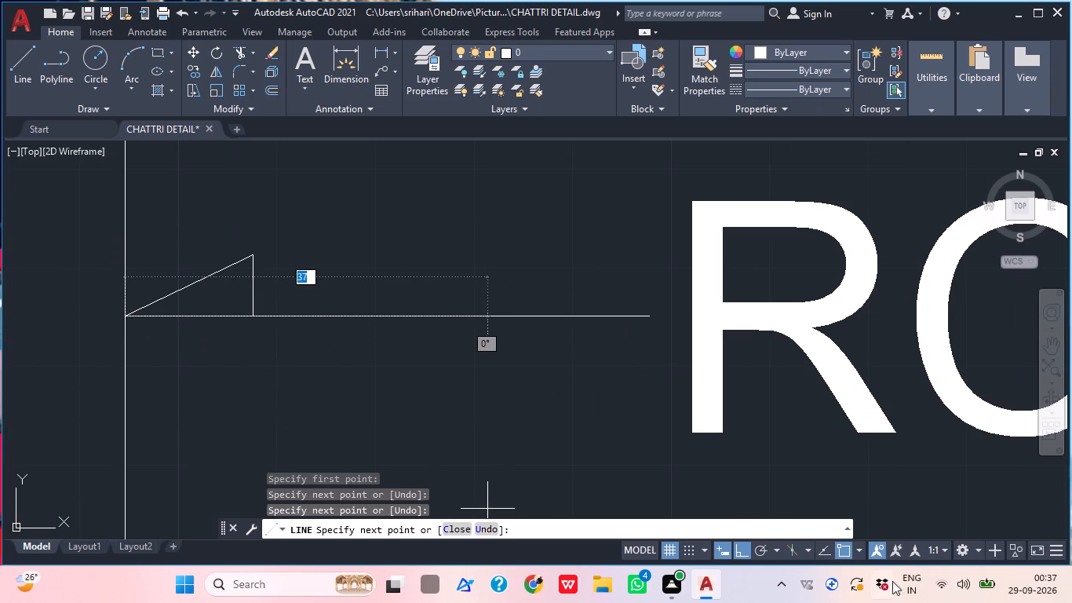
pyautogui.click(746, 555)
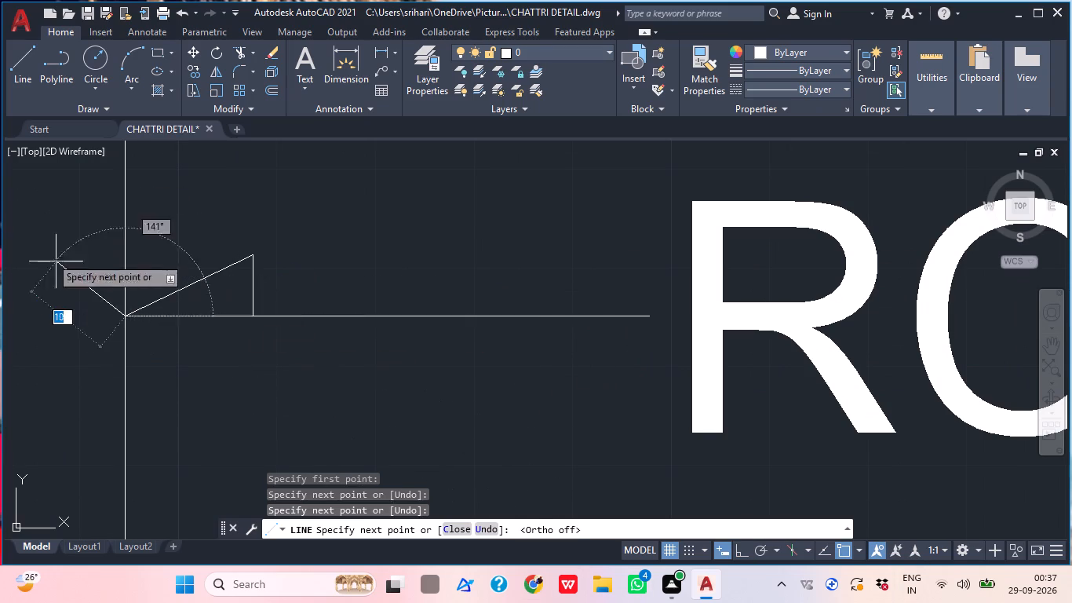
pyautogui.click(238, 386)
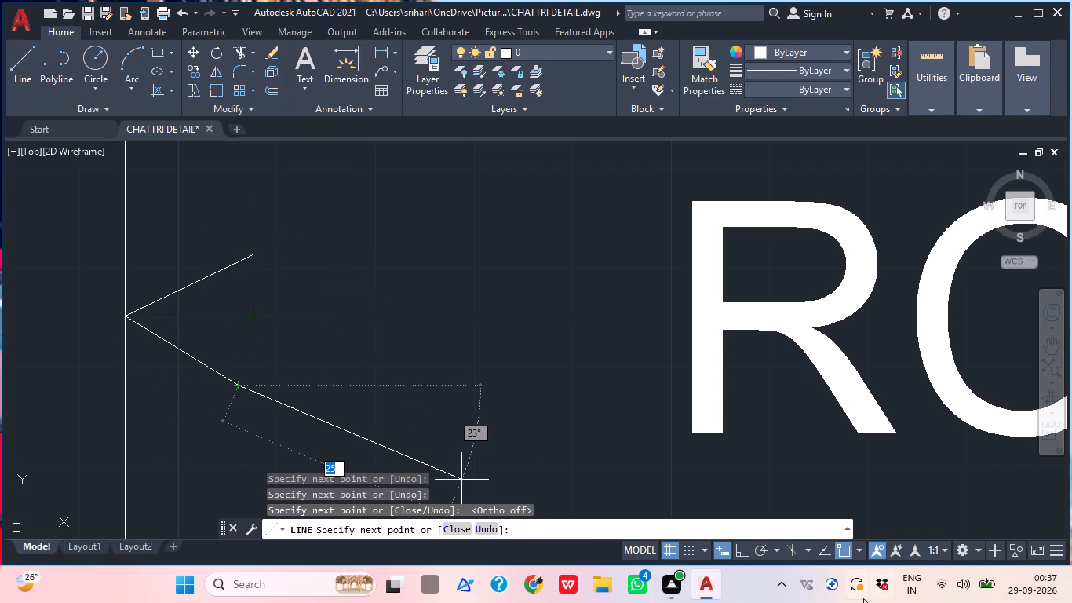
pyautogui.click(742, 549)
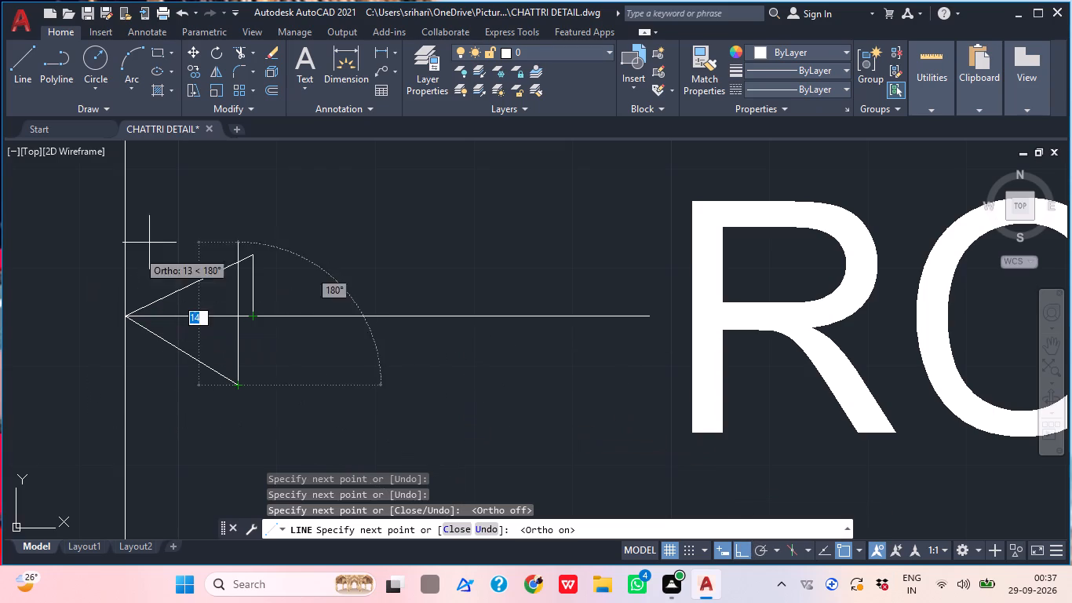
pyautogui.click(214, 200)
pyautogui.press('Escape')
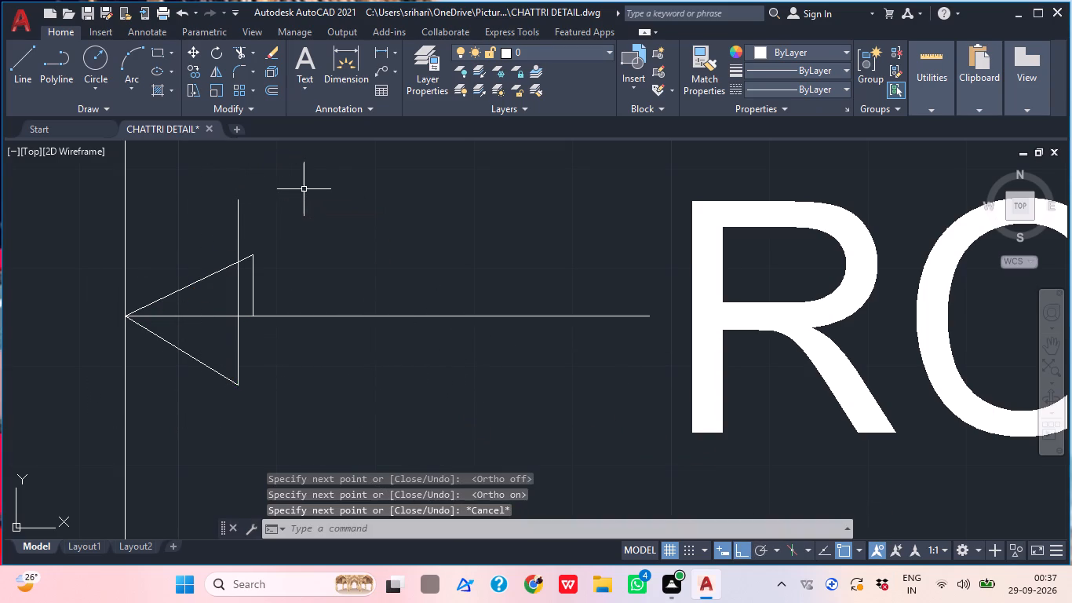
# Trim the surplus riser, the overshooting line ends and the leader segment inside the arrowhead, leaving a clean open triangle.
pyautogui.write('TR')
pyautogui.press('space')
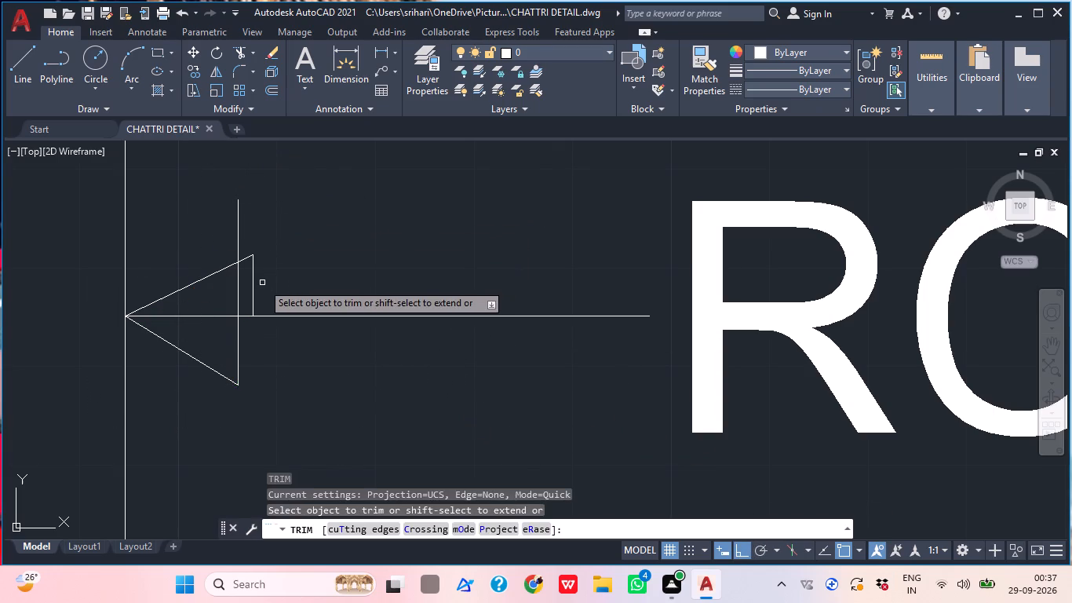
pyautogui.click(262, 284)
pyautogui.click(242, 256)
pyautogui.click(235, 240)
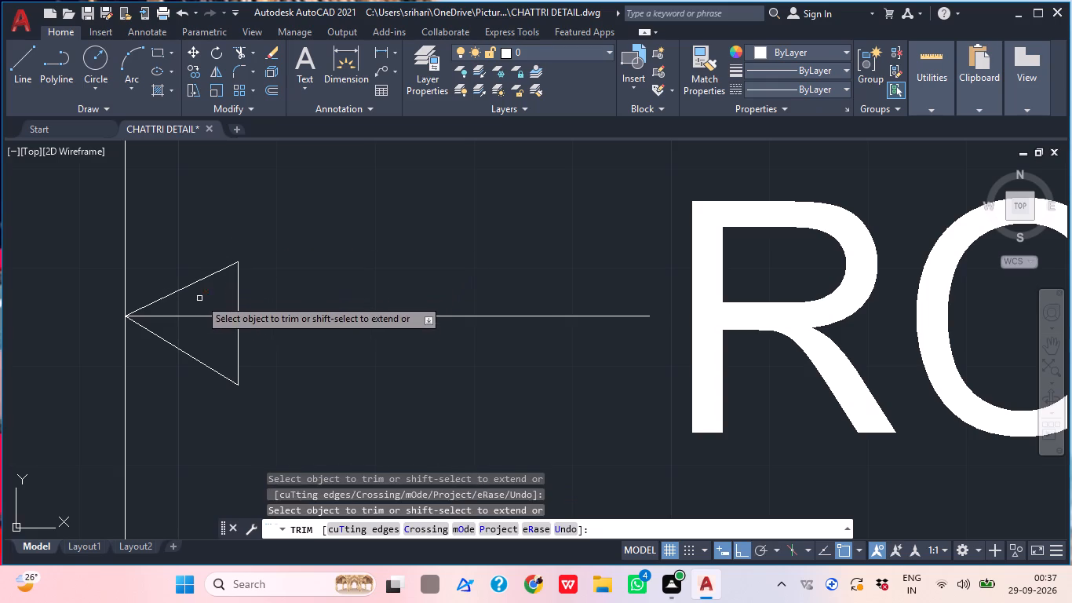
pyautogui.moveTo(193, 310); pyautogui.dragTo(191, 321)
pyautogui.click(190, 331)
pyautogui.press('Escape')
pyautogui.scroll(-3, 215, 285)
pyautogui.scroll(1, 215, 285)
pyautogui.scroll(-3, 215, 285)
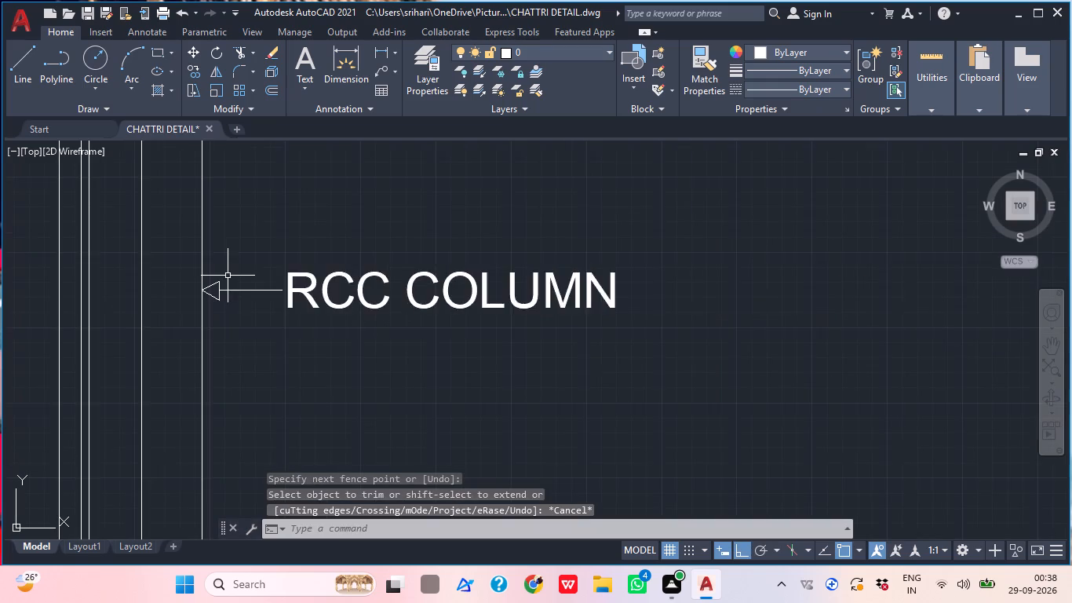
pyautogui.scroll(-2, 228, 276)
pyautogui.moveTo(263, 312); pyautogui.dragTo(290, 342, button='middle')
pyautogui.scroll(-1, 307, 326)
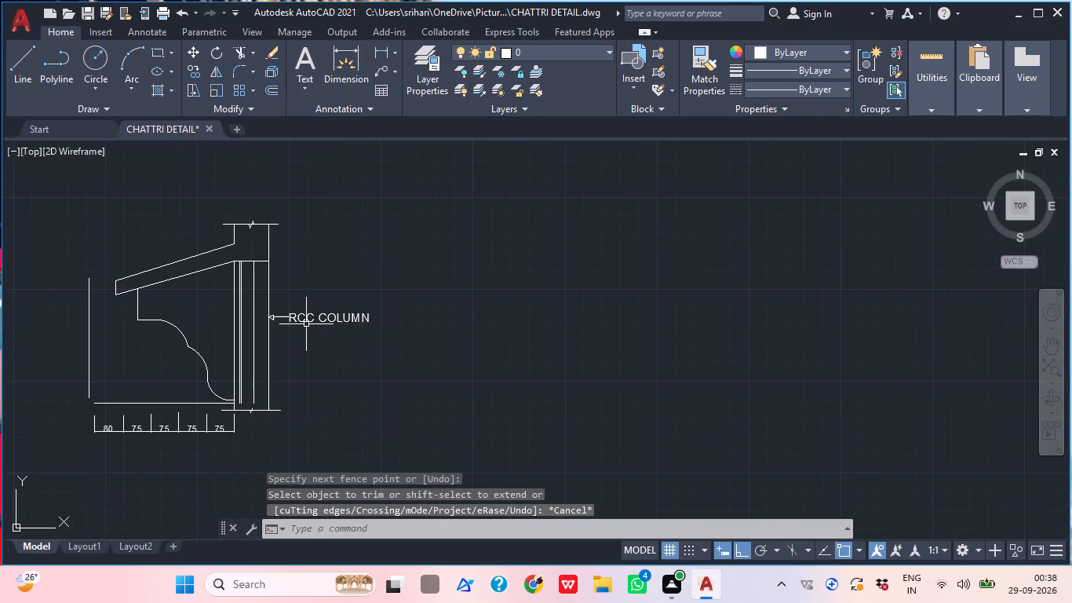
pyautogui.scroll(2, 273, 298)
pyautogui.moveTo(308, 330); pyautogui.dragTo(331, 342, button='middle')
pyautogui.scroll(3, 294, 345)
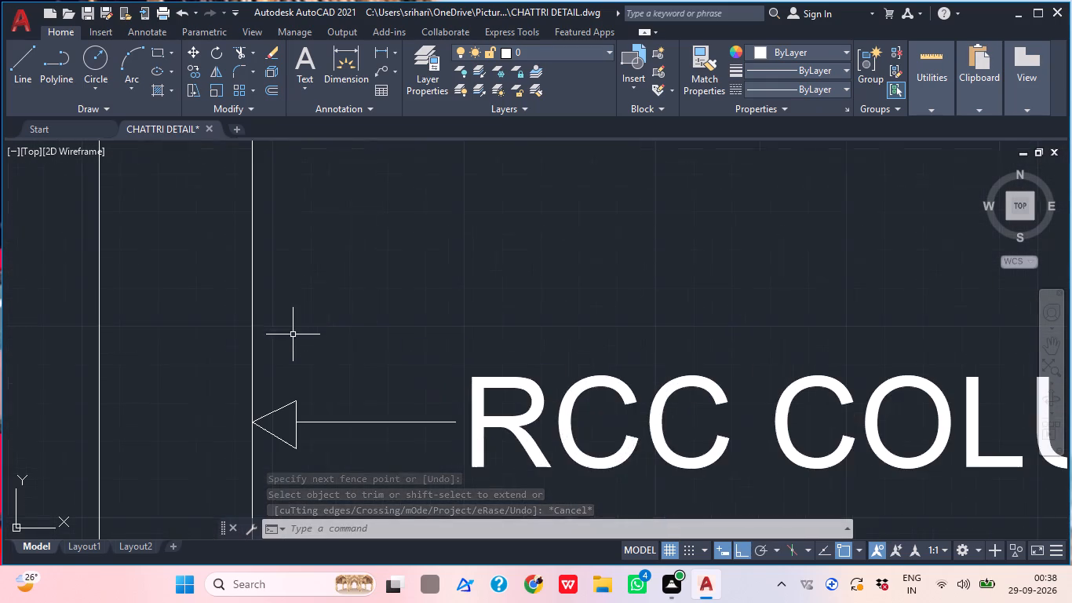
# Erase the three lines of the triangular arrowhead at the wall end of the RCC COLUMN leader.
pyautogui.scroll(1, 321, 388)
pyautogui.moveTo(325, 388); pyautogui.dragTo(339, 370, button='middle')
pyautogui.click(300, 468)
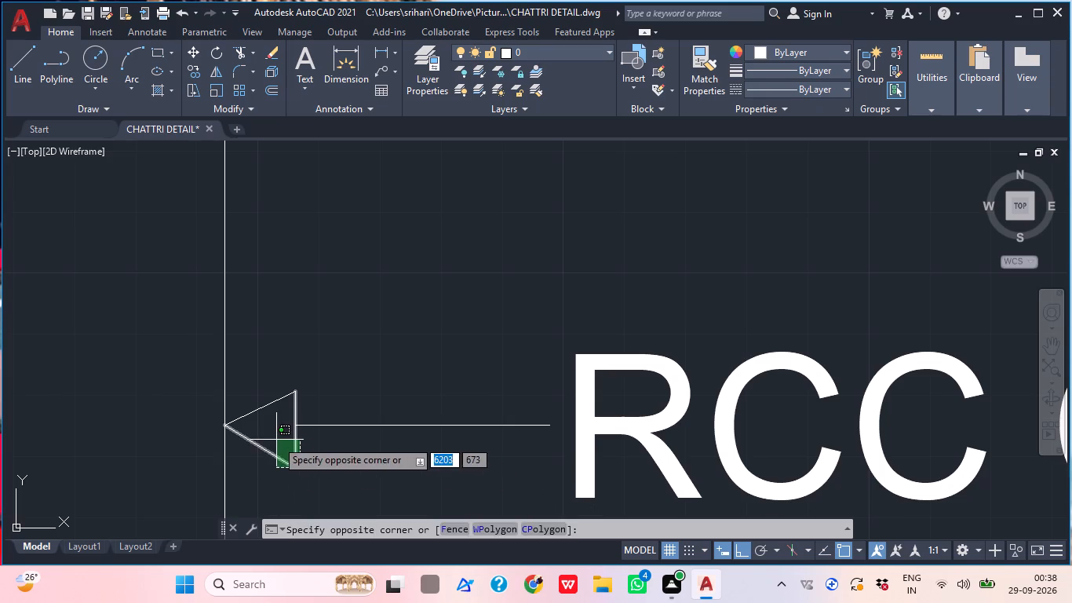
pyautogui.click(275, 440)
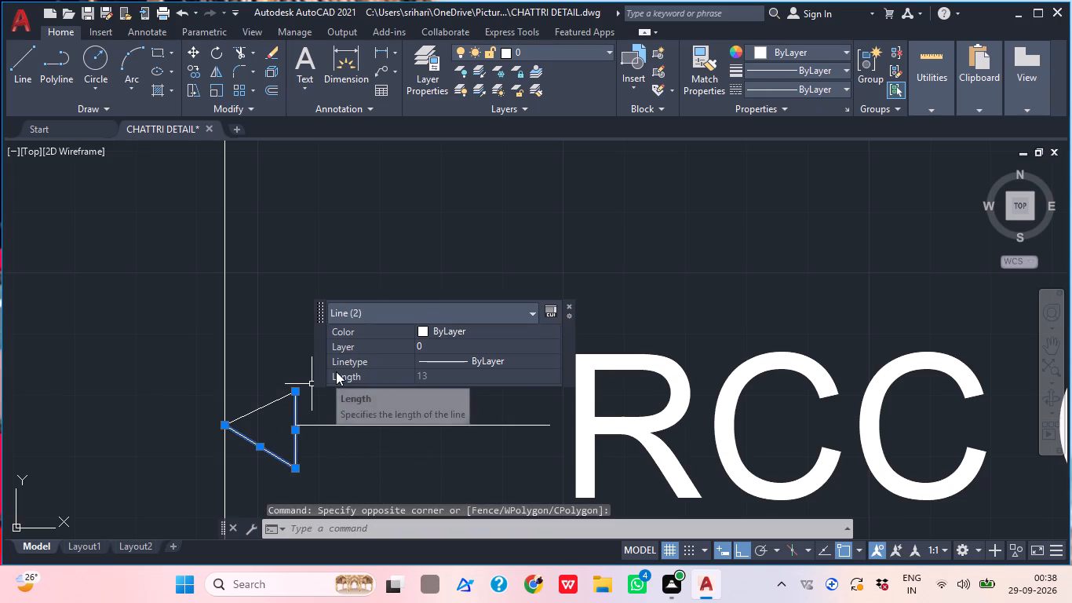
pyautogui.press('Delete')
pyautogui.click(324, 397)
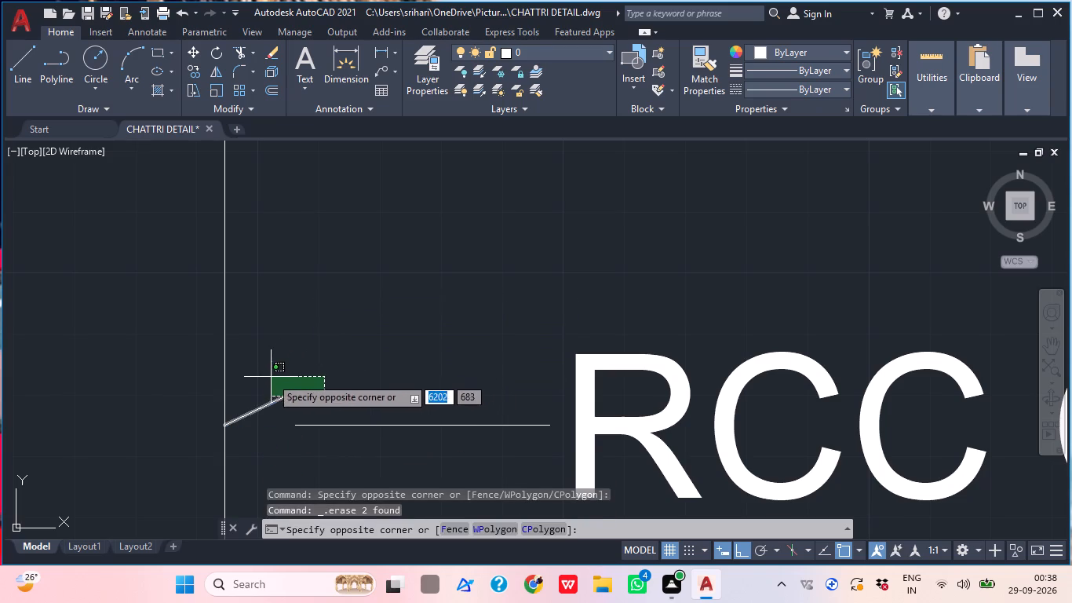
pyautogui.click(271, 377)
pyautogui.press('Delete')
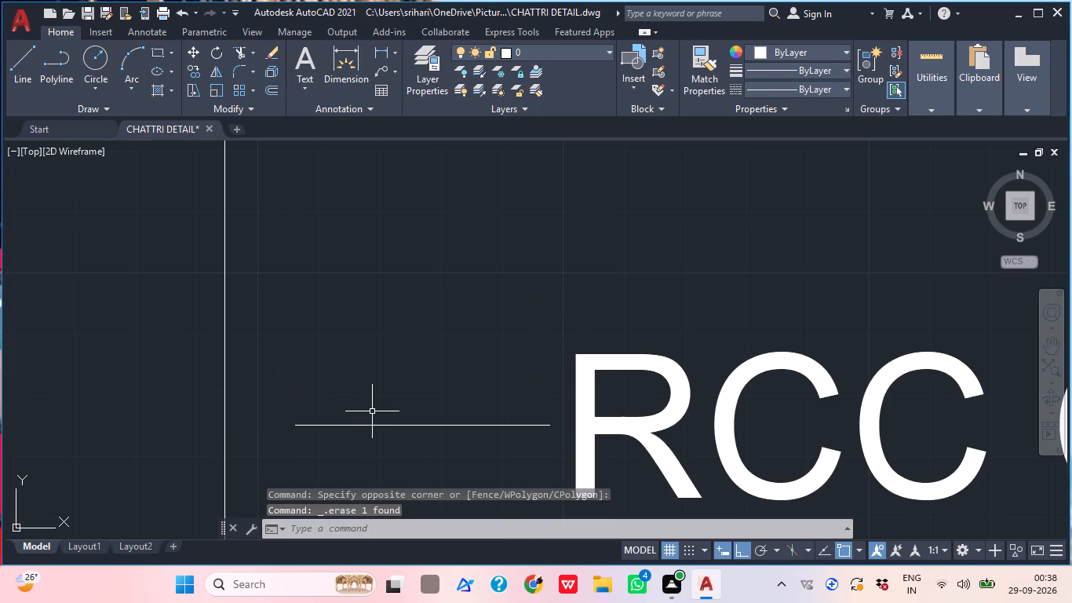
# Draw a slimmer arrowhead from lines: a vertical back edge about 8 units high across the leader and two slanted sides meeting at the wall line.
pyautogui.write('L')
pyautogui.press('space')
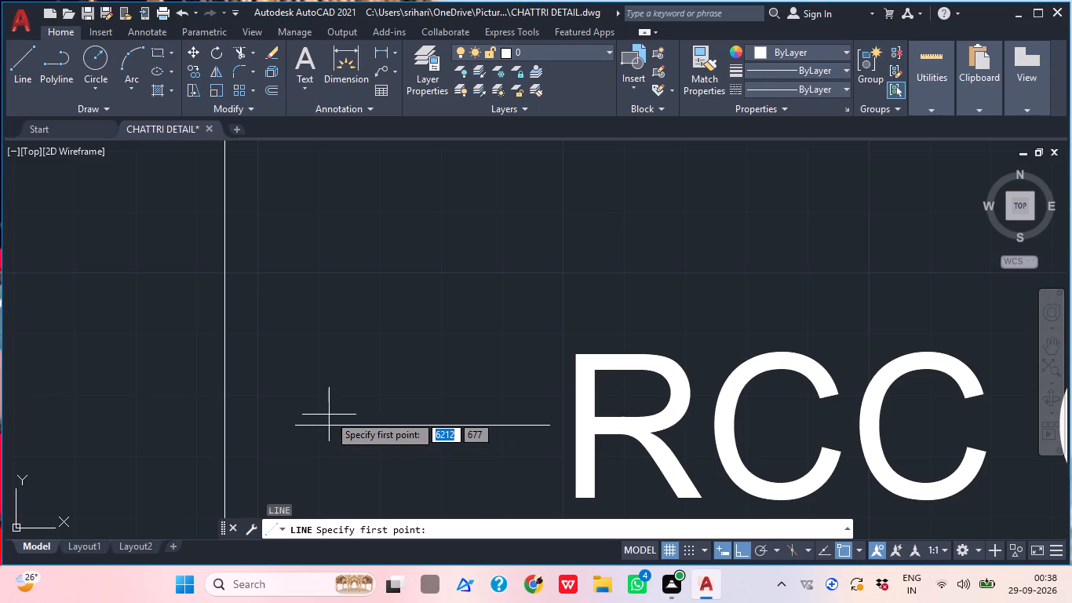
pyautogui.click(334, 428)
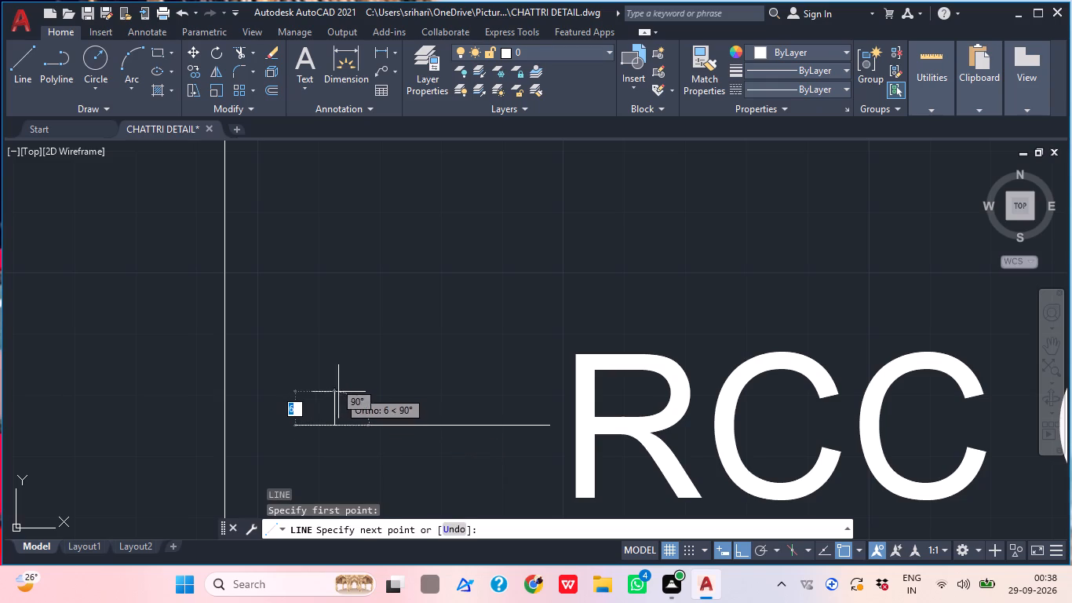
pyautogui.click(337, 400)
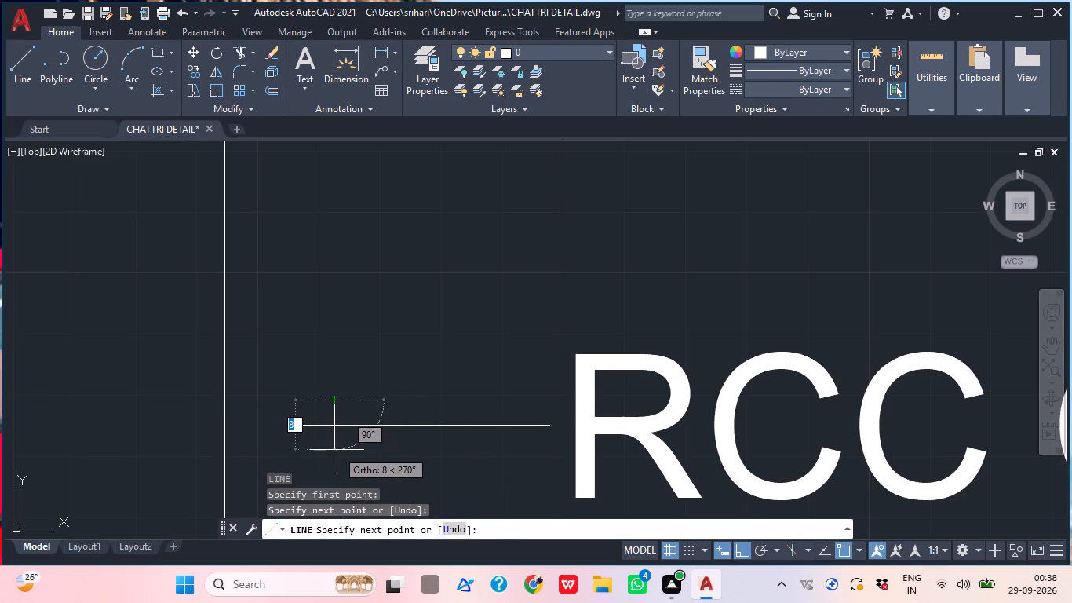
pyautogui.click(335, 450)
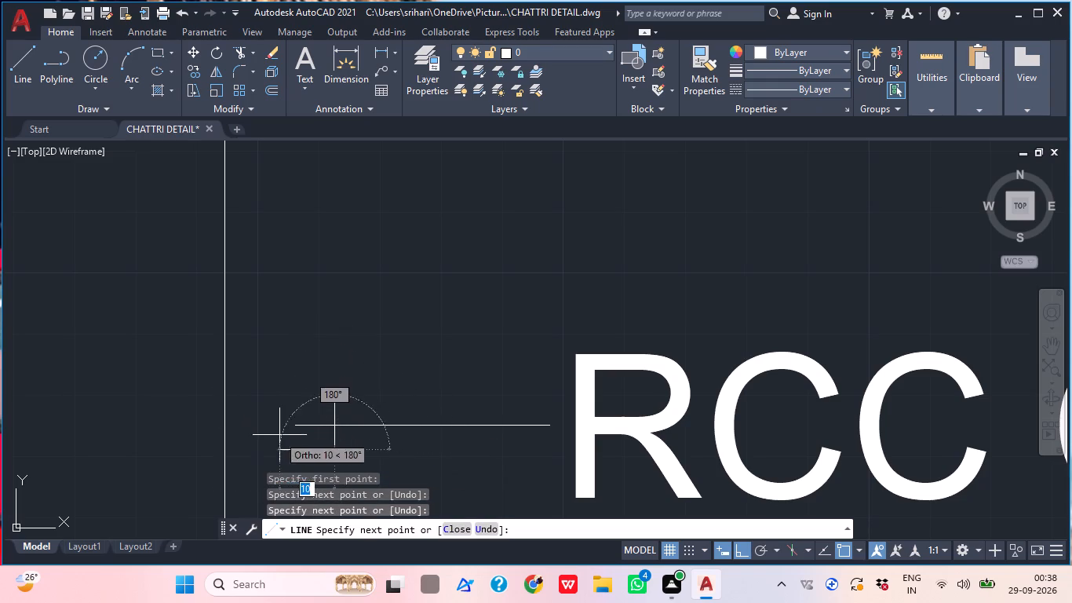
pyautogui.click(222, 428)
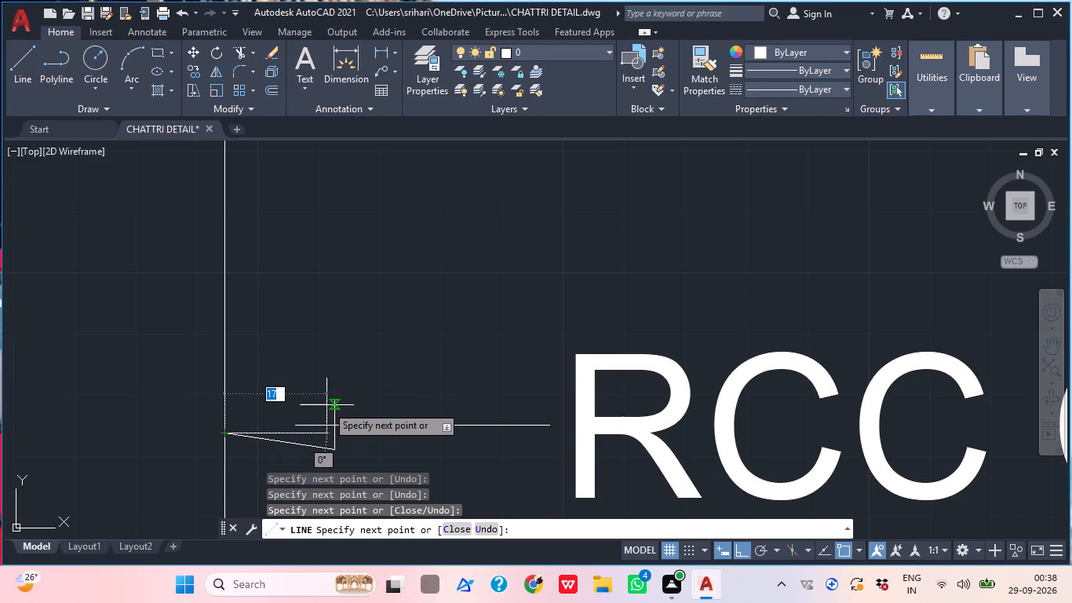
pyautogui.click(333, 409)
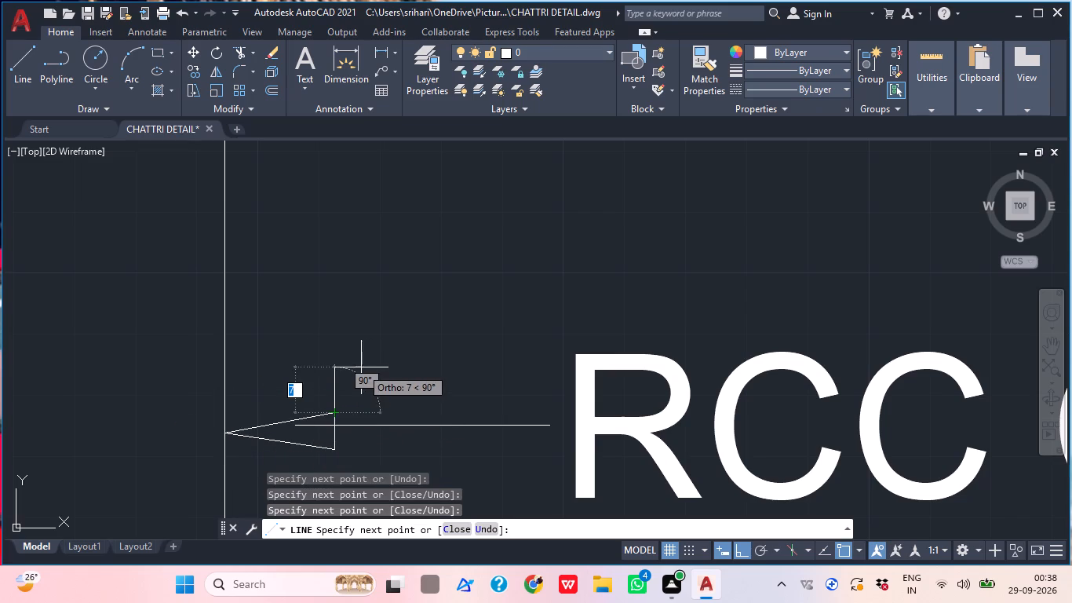
pyautogui.press('z')
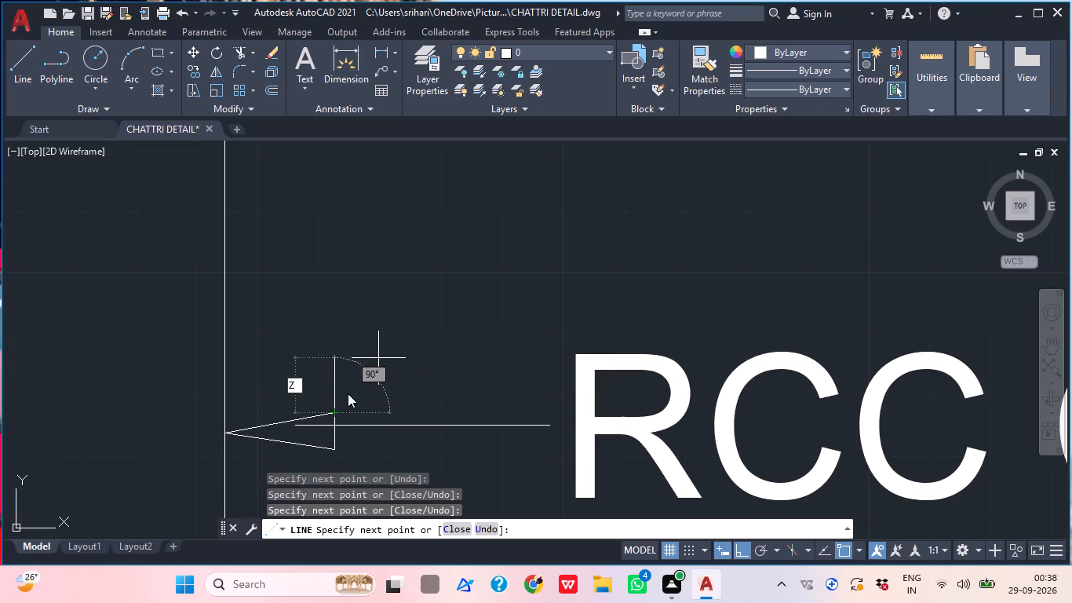
pyautogui.hotkey('ctrl', 'z')
pyautogui.press('Escape')
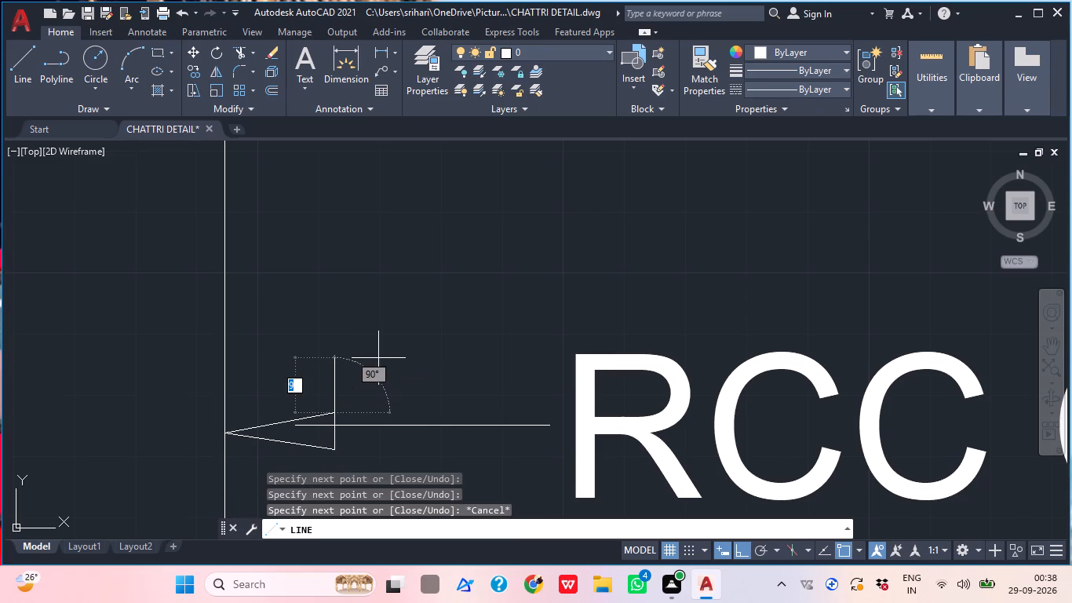
pyautogui.hotkey('ctrl', 'z')
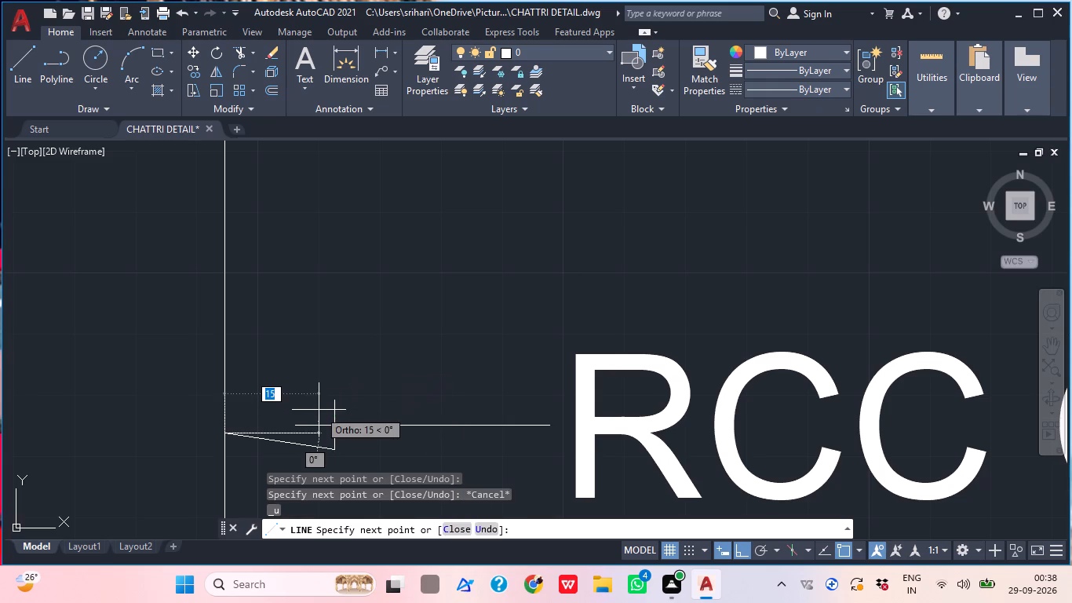
pyautogui.scroll(1, 338, 404)
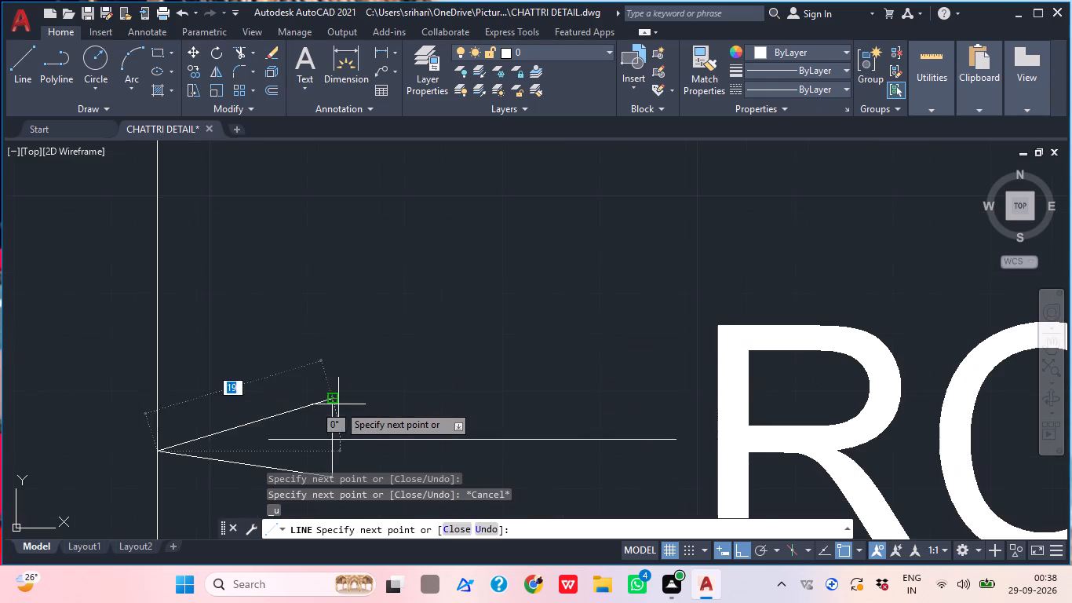
pyautogui.moveTo(354, 404); pyautogui.dragTo(383, 365, button='middle')
pyautogui.scroll(1, 358, 378)
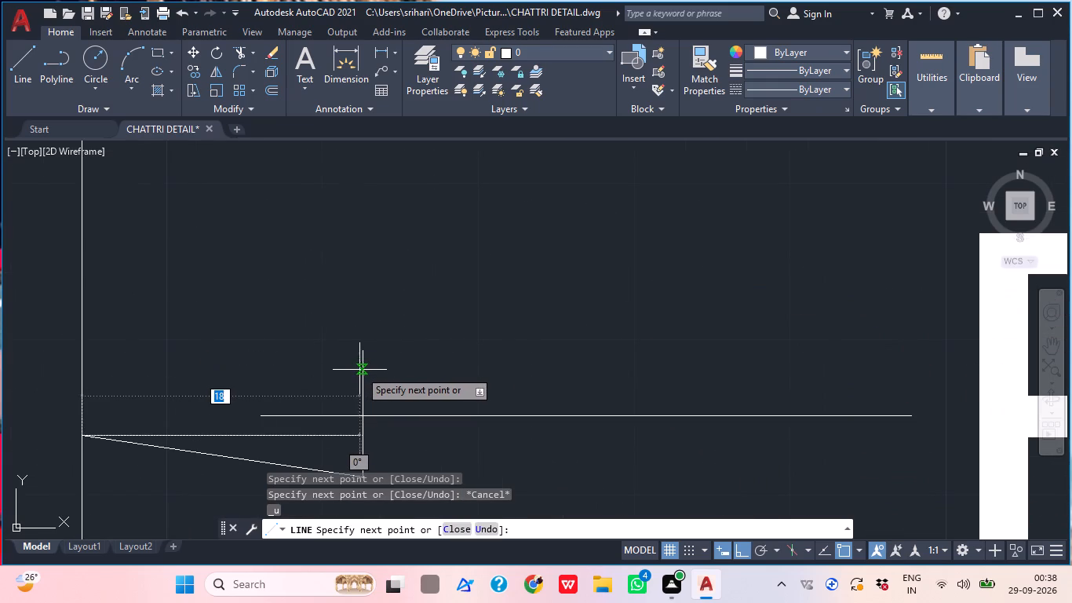
pyautogui.click(360, 373)
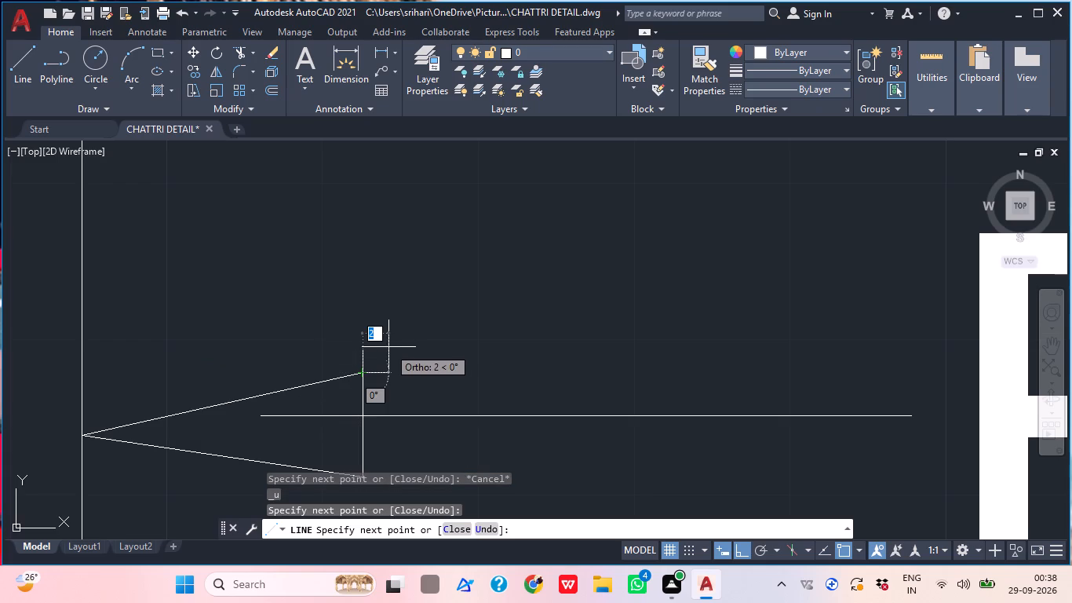
pyautogui.press('Escape')
# Trim the back edge's overshoot above the slanted side and the leader segment inside the new arrowhead.
pyautogui.scroll(-3, 388, 347)
pyautogui.press('t')
pyautogui.press('r')
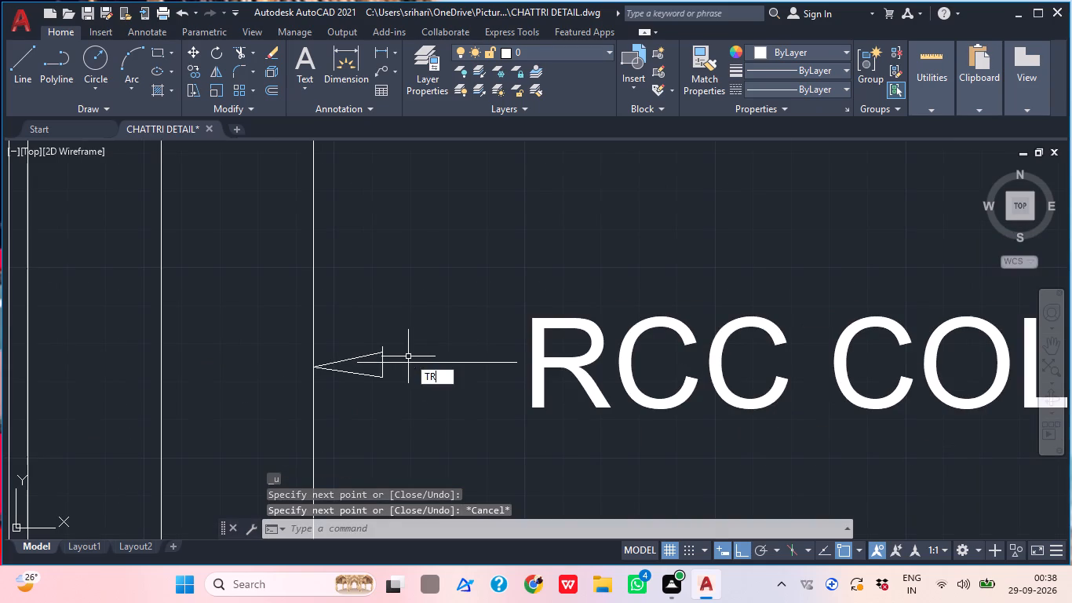
pyautogui.press('space')
pyautogui.scroll(3, 388, 356)
pyautogui.click(373, 333)
pyautogui.click(338, 334)
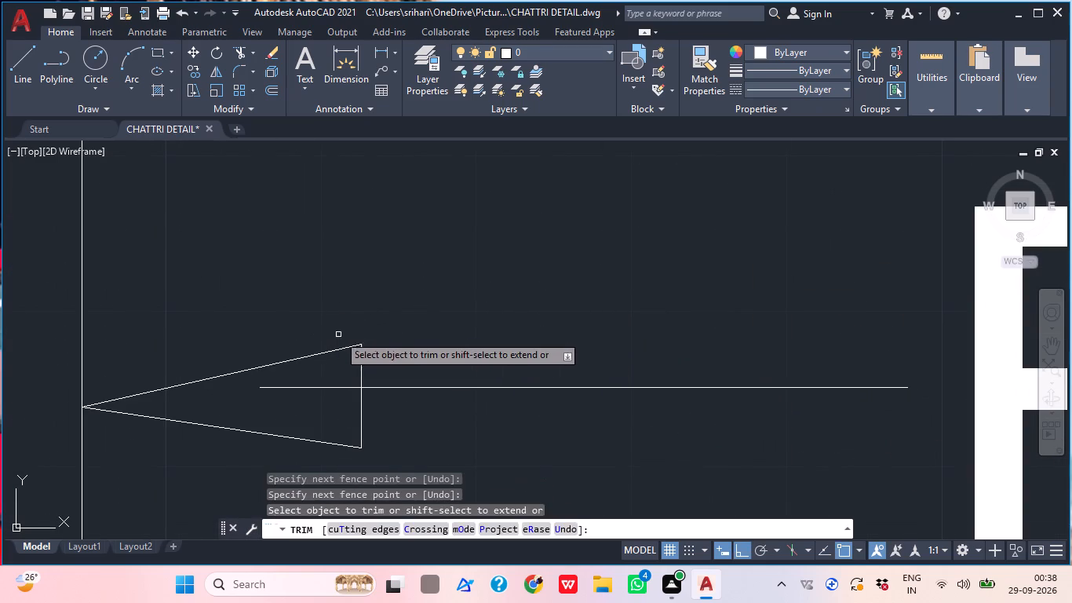
pyautogui.moveTo(331, 372); pyautogui.dragTo(326, 390)
pyautogui.doubleClick(326, 395)
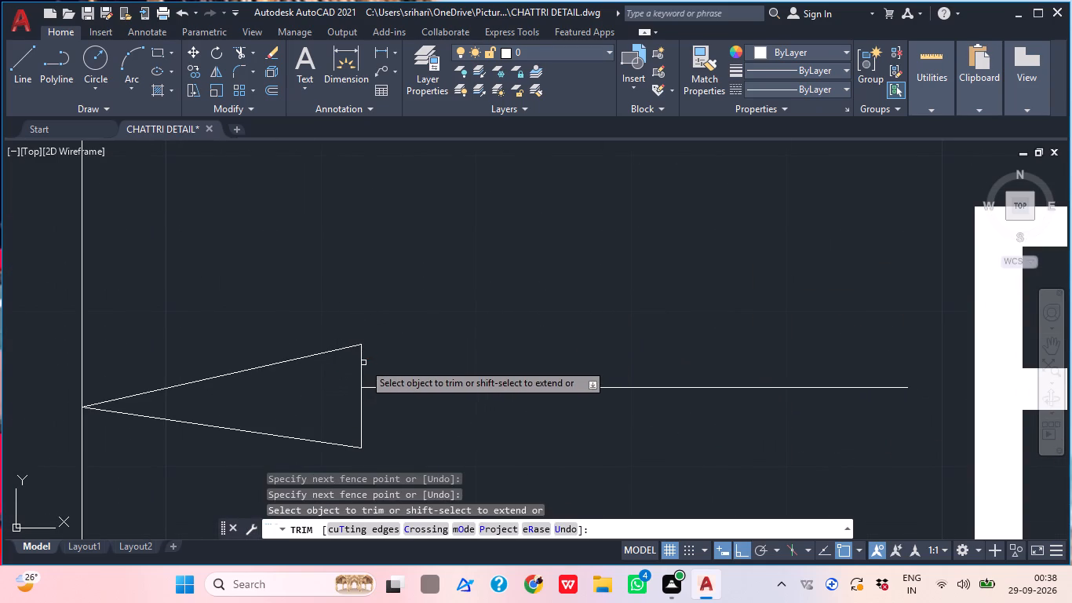
pyautogui.press('Escape')
# Examine the RCC COLUMN leader and the whole section detail alongside the plan.
pyautogui.scroll(-2, 406, 340)
pyautogui.scroll(1, 406, 340)
pyautogui.scroll(-1, 407, 340)
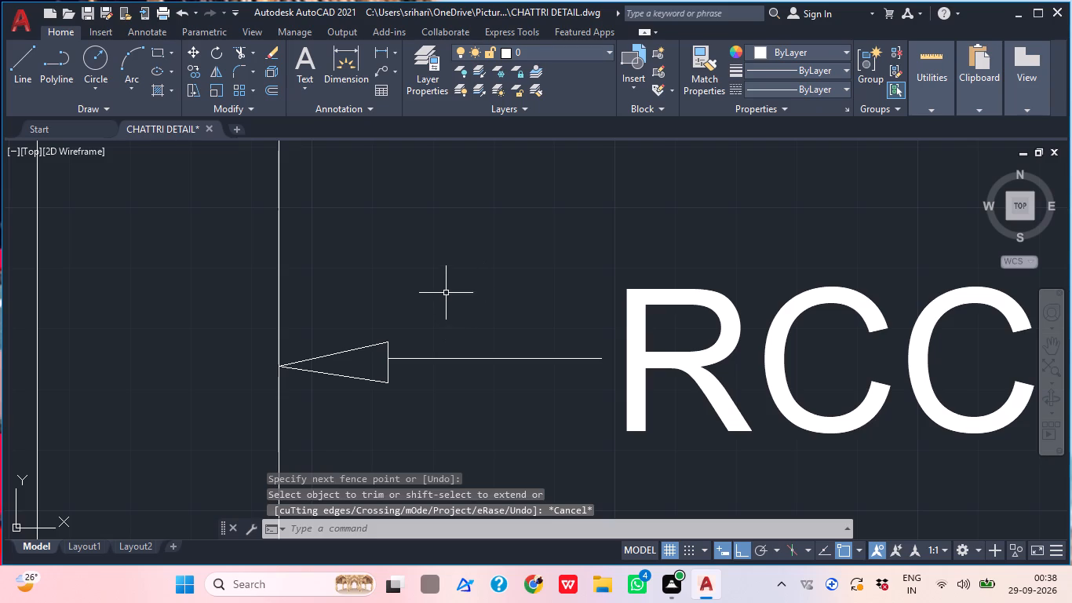
pyautogui.click(445, 291)
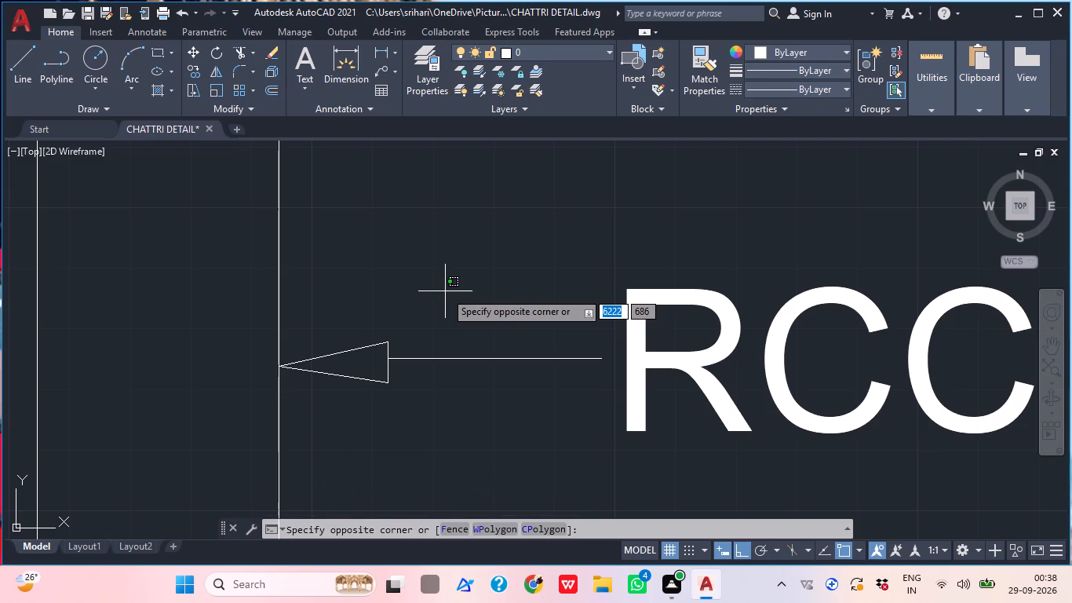
pyautogui.click(445, 291)
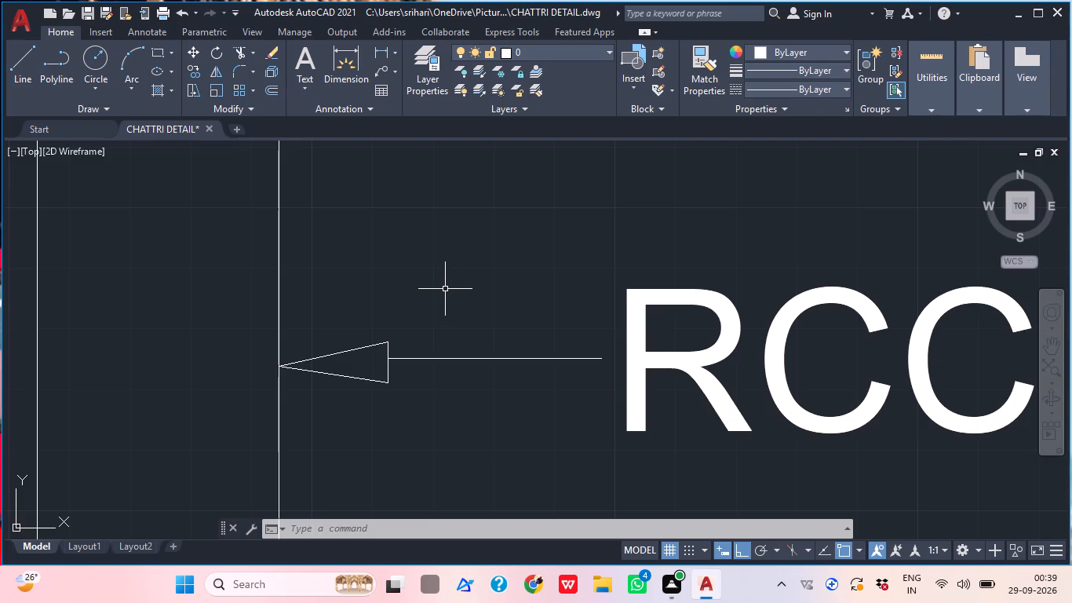
pyautogui.scroll(-1, 440, 291)
pyautogui.scroll(1, 440, 291)
pyautogui.scroll(-2, 440, 291)
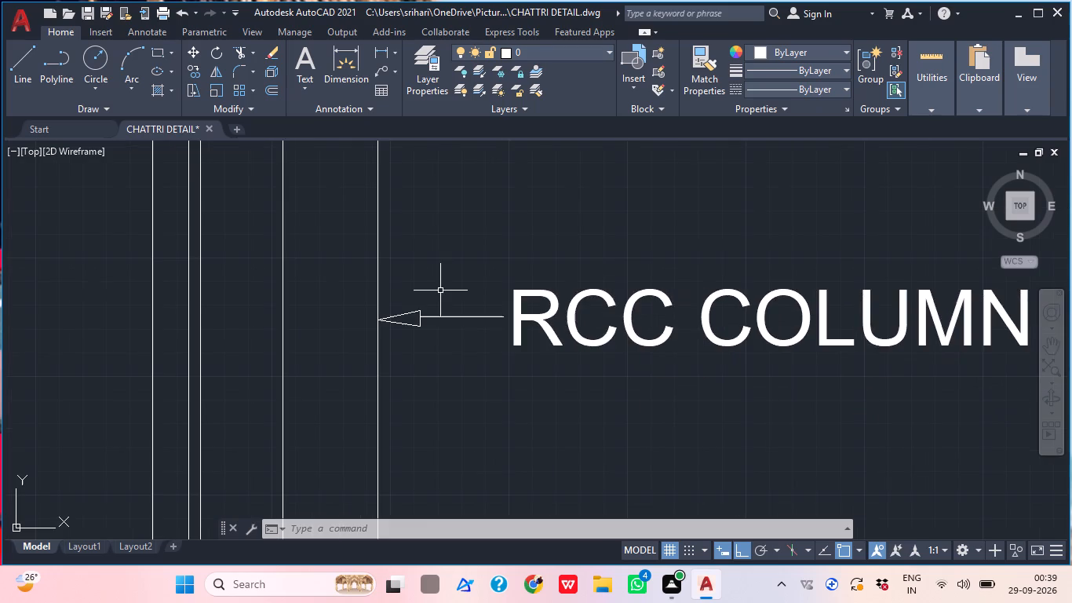
pyautogui.scroll(-1, 440, 291)
pyautogui.scroll(1, 442, 291)
pyautogui.scroll(-4, 537, 304)
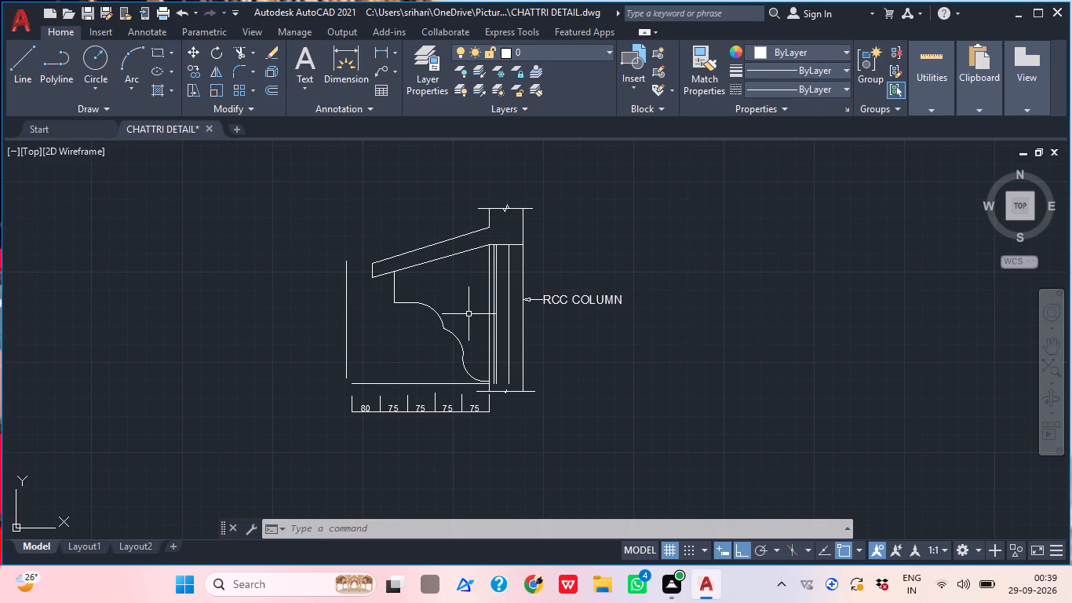
pyautogui.moveTo(444, 300); pyautogui.dragTo(430, 272, button='middle')
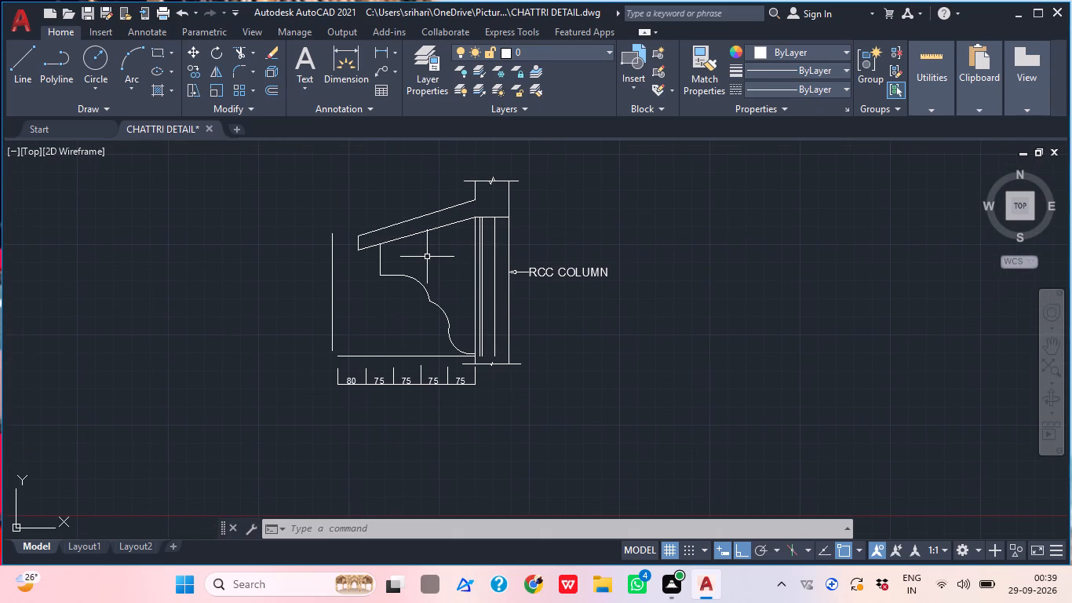
pyautogui.moveTo(476, 291); pyautogui.dragTo(478, 277, button='middle')
pyautogui.scroll(-1, 478, 277)
pyautogui.scroll(-1, 541, 265)
pyautogui.moveTo(540, 267); pyautogui.dragTo(523, 261, button='middle')
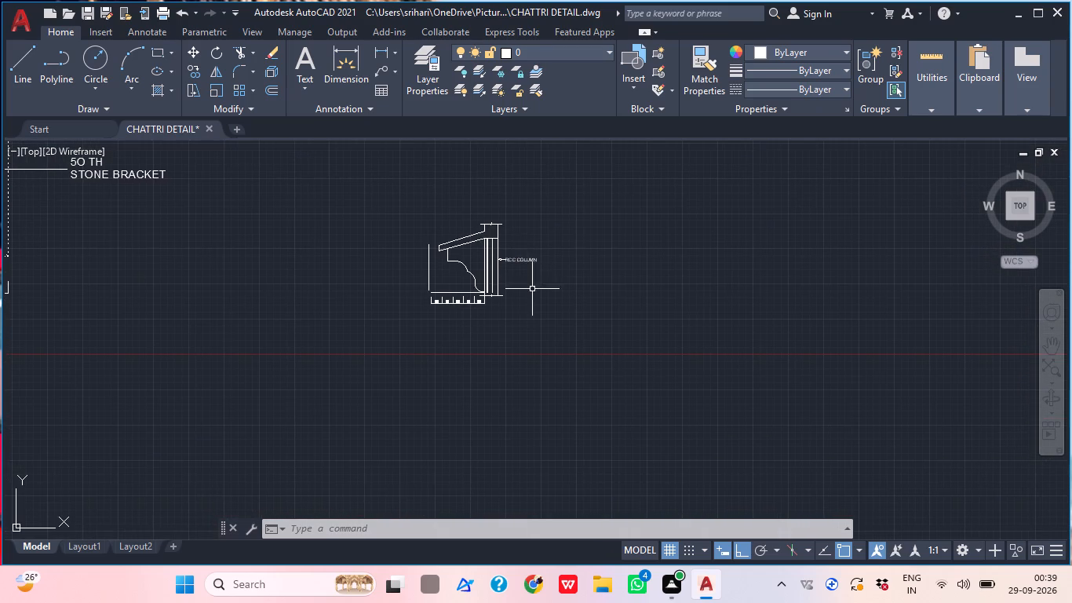
pyautogui.scroll(-2, 543, 309)
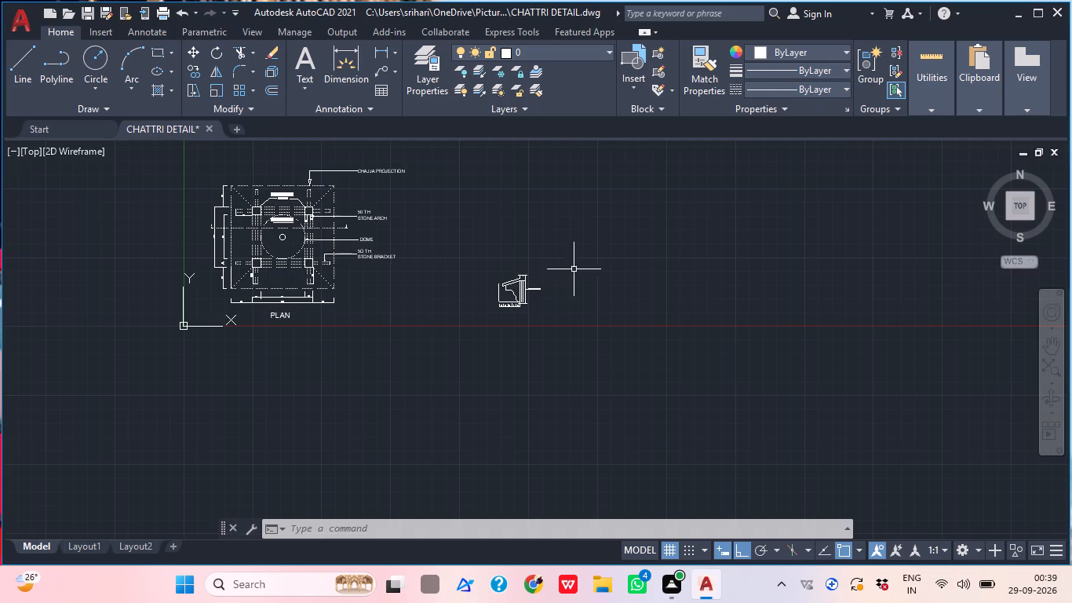
# Copy the RCC COLUMN text with Ortho off to the empty area just above the lower end of the sloping slab.
pyautogui.scroll(3, 539, 283)
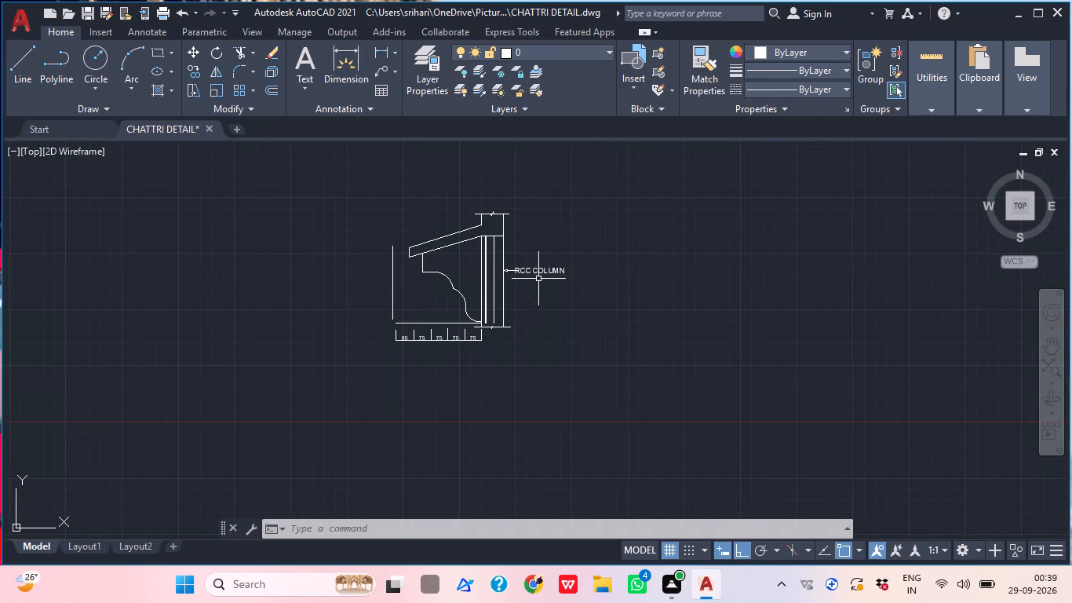
pyautogui.scroll(1, 542, 275)
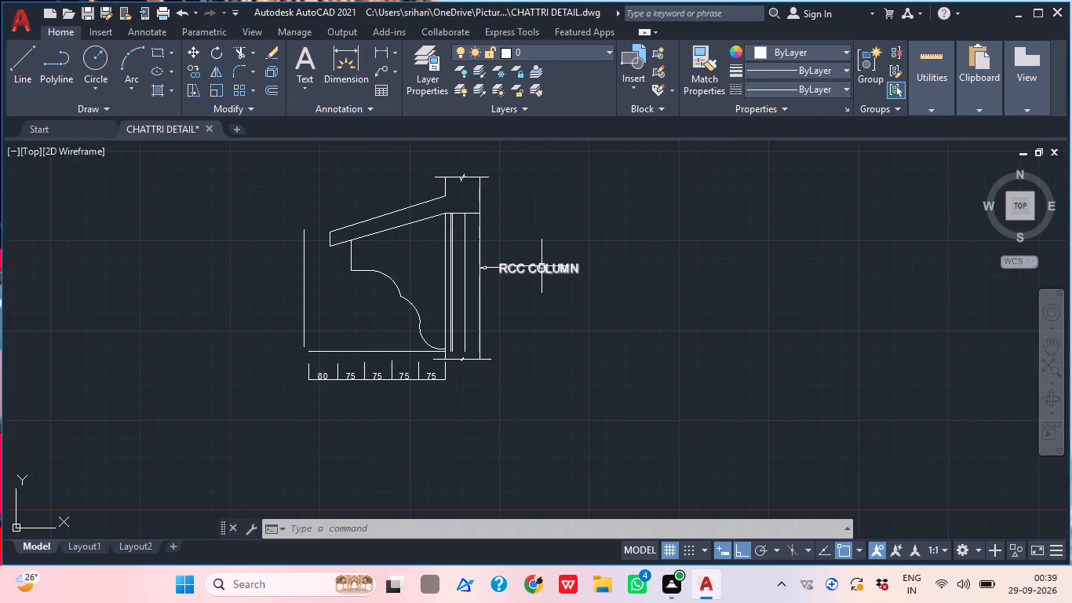
pyautogui.click(543, 265)
pyautogui.press('c')
pyautogui.press('o')
pyautogui.press('space')
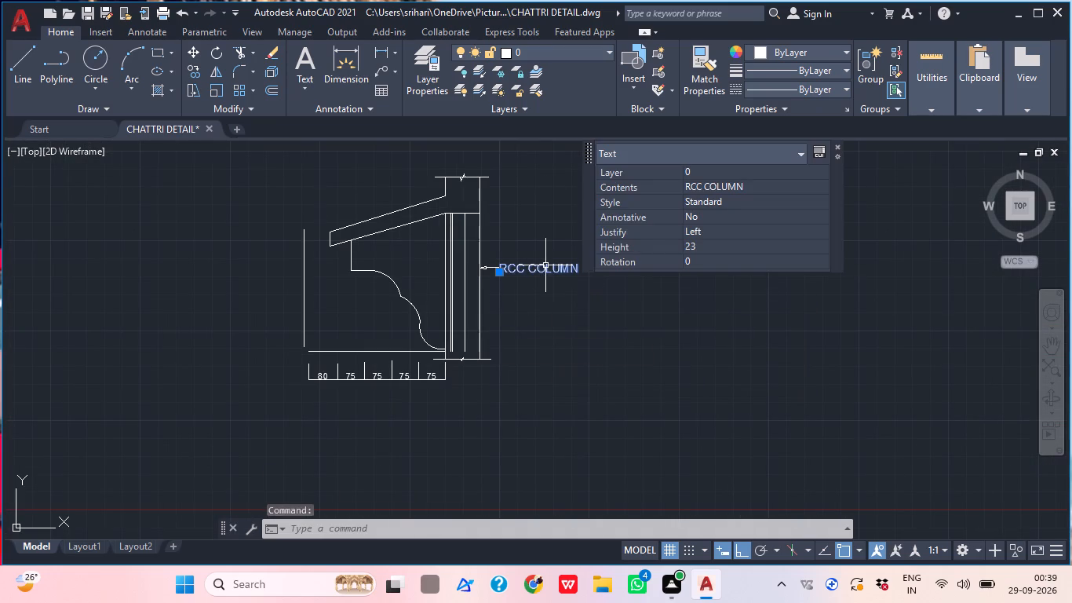
pyautogui.click(562, 272)
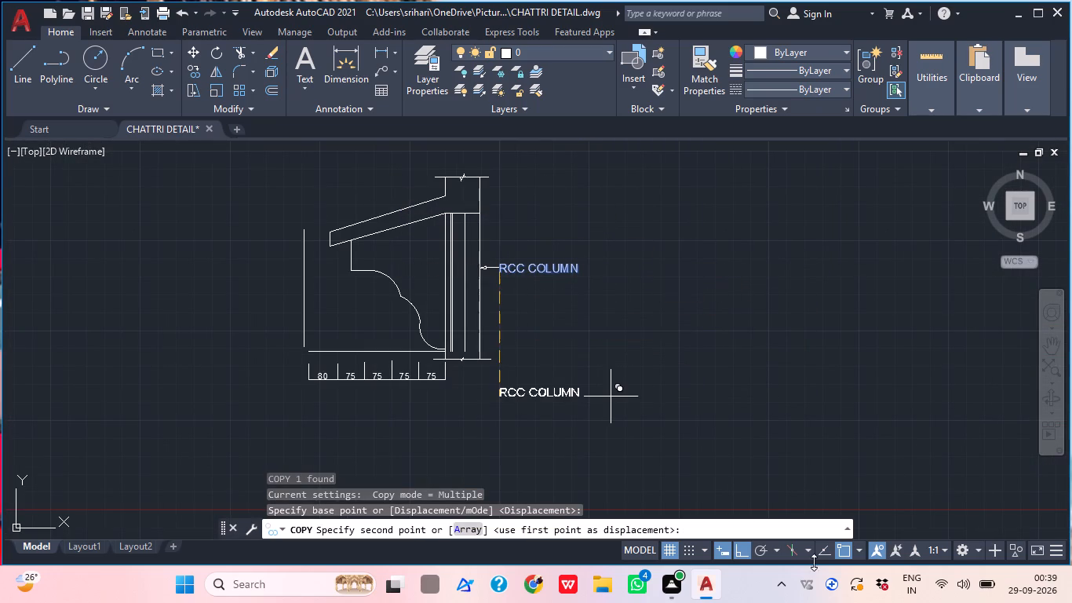
pyautogui.click(745, 553)
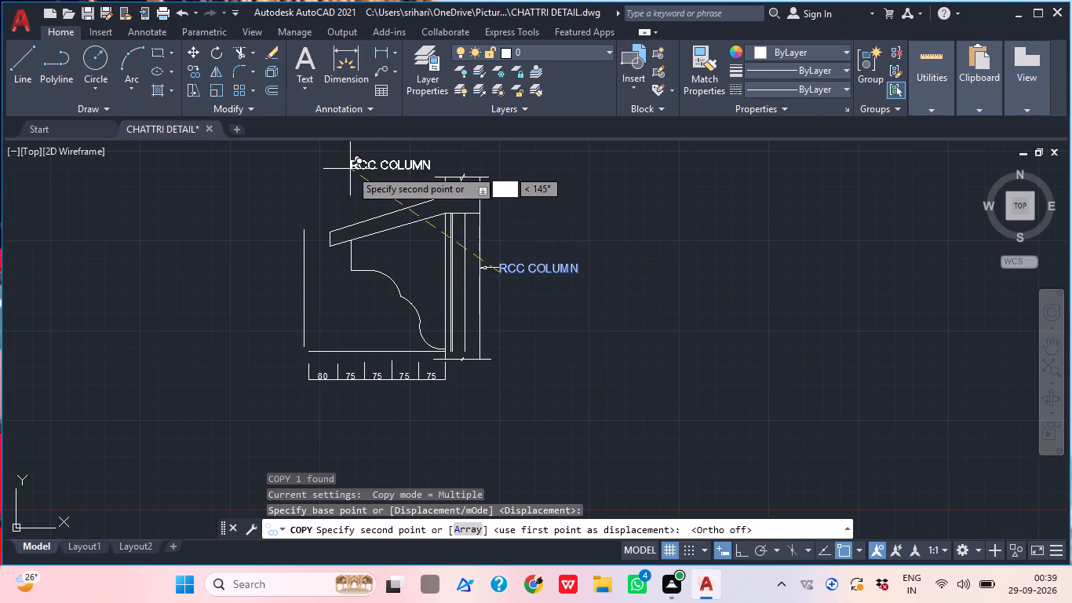
pyautogui.moveTo(349, 174); pyautogui.dragTo(451, 360, button='middle')
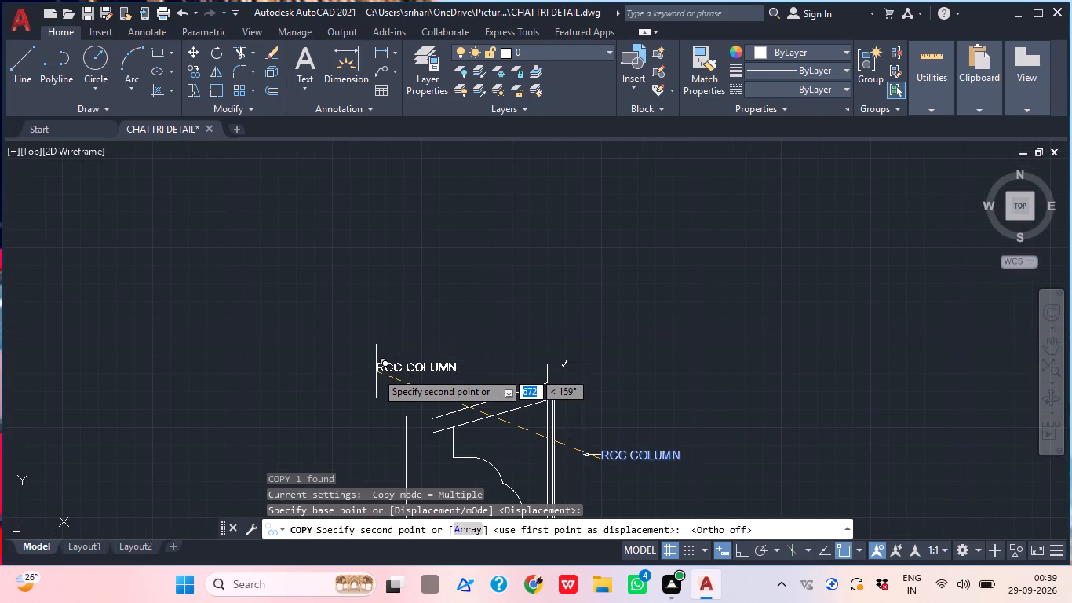
pyautogui.scroll(2, 384, 376)
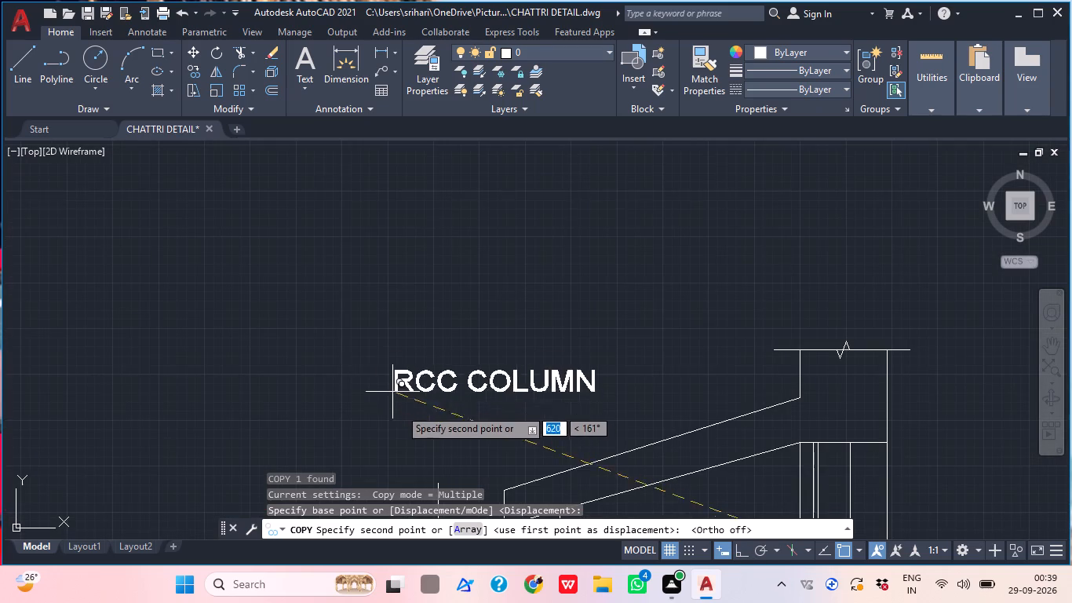
pyautogui.click(394, 412)
pyautogui.press('Escape')
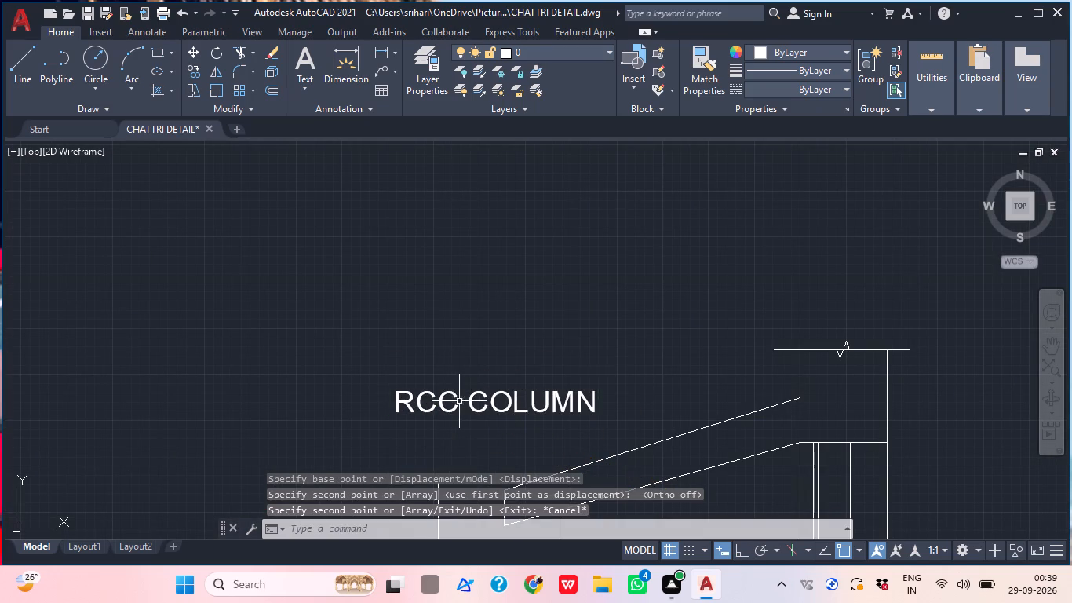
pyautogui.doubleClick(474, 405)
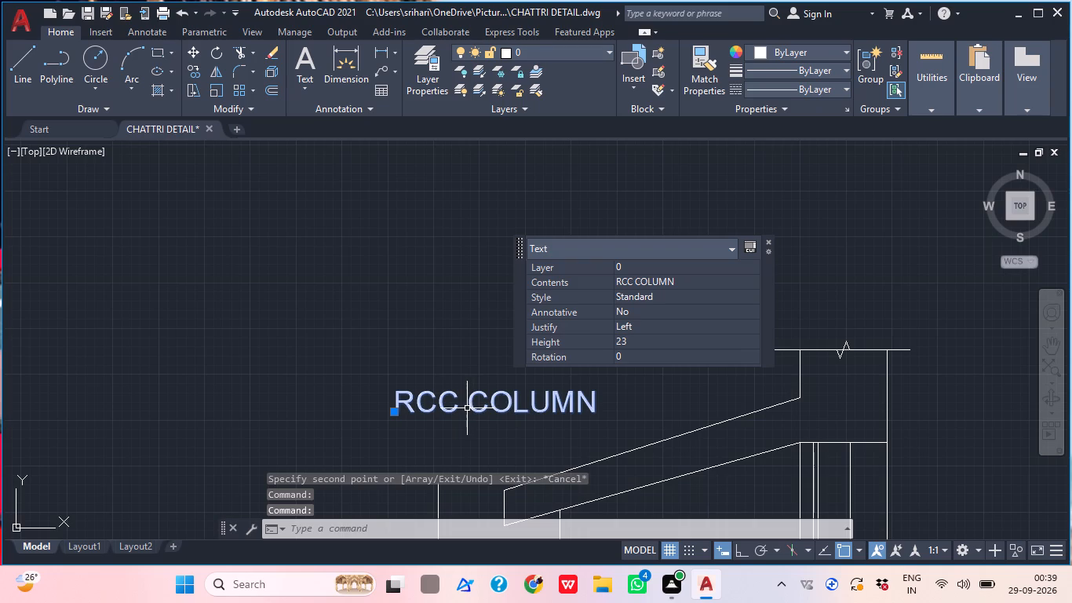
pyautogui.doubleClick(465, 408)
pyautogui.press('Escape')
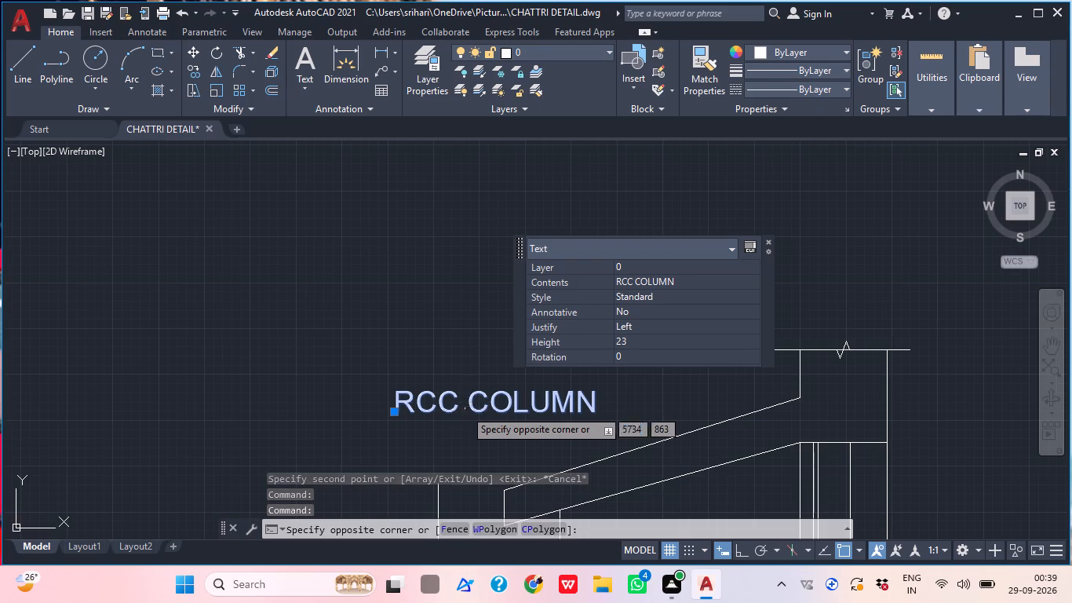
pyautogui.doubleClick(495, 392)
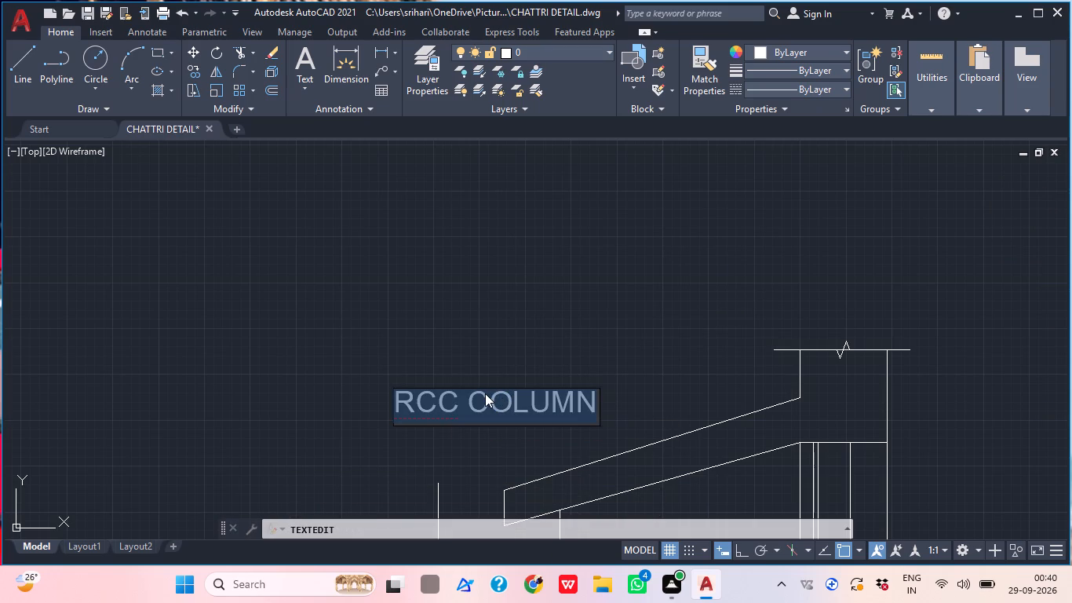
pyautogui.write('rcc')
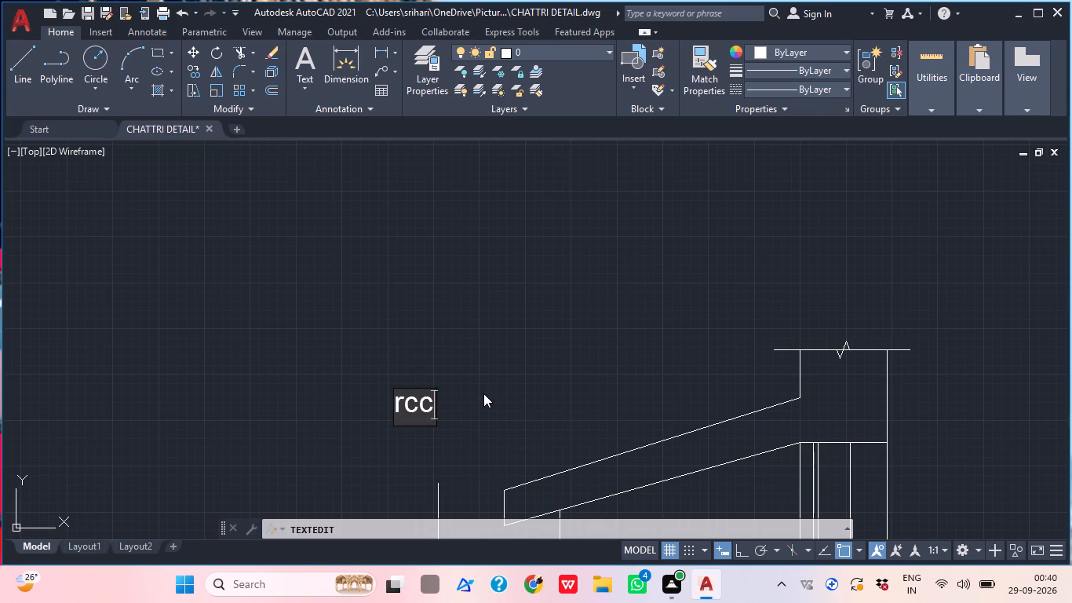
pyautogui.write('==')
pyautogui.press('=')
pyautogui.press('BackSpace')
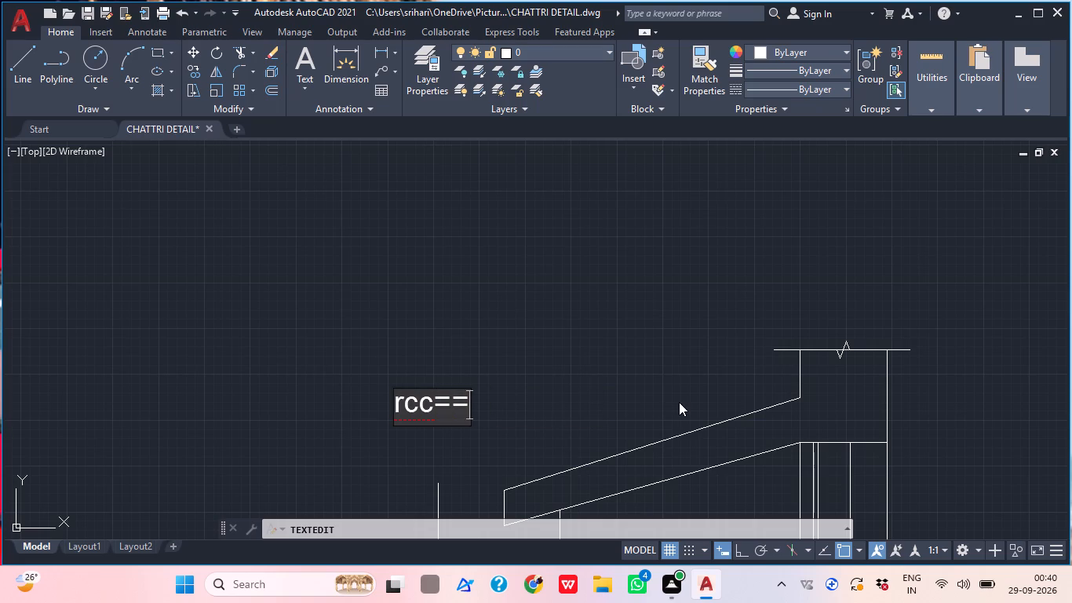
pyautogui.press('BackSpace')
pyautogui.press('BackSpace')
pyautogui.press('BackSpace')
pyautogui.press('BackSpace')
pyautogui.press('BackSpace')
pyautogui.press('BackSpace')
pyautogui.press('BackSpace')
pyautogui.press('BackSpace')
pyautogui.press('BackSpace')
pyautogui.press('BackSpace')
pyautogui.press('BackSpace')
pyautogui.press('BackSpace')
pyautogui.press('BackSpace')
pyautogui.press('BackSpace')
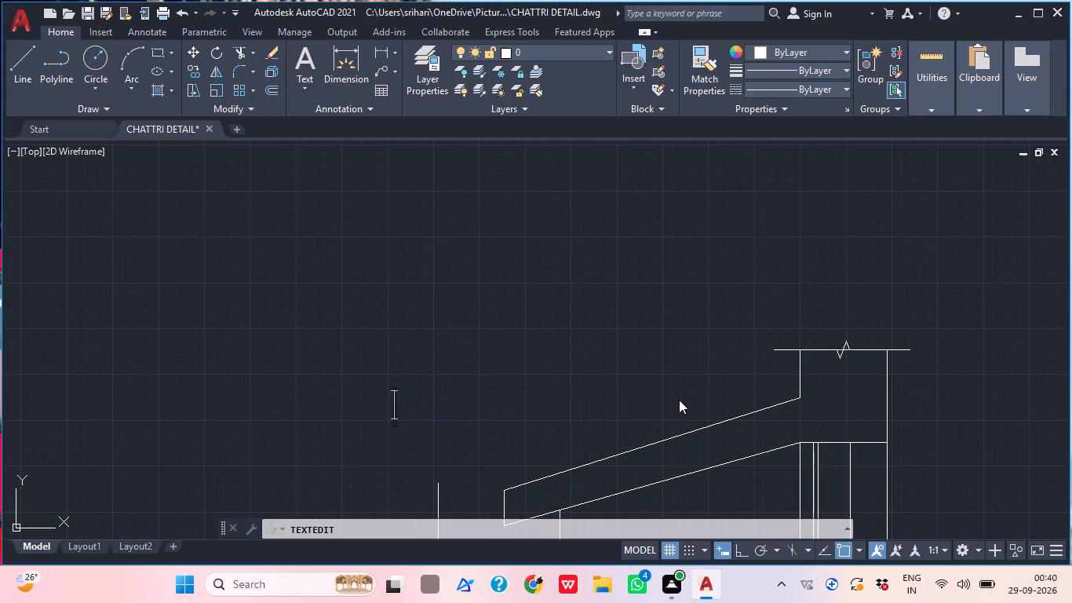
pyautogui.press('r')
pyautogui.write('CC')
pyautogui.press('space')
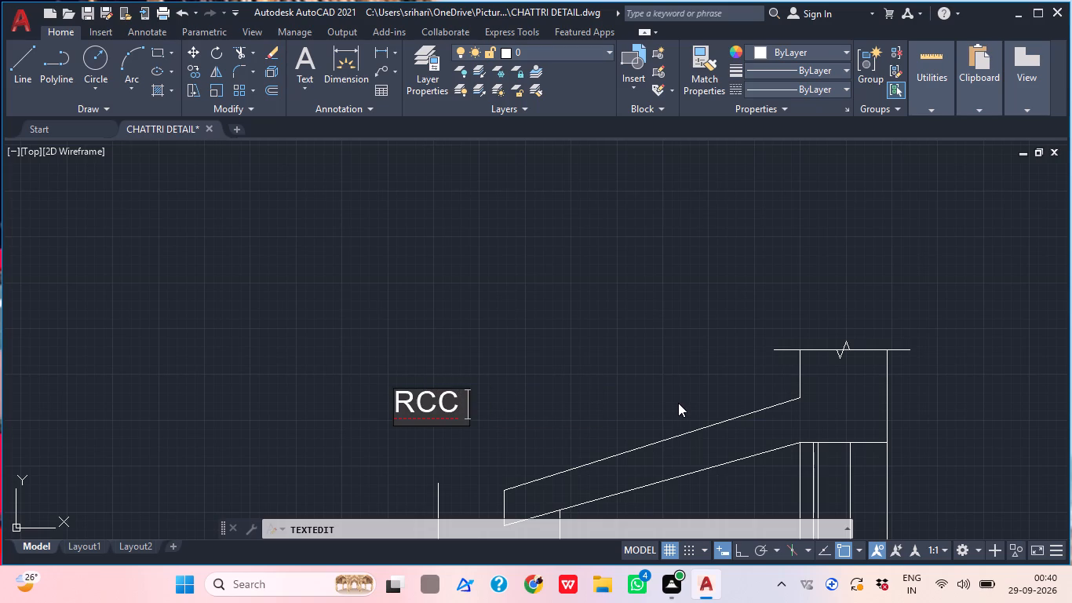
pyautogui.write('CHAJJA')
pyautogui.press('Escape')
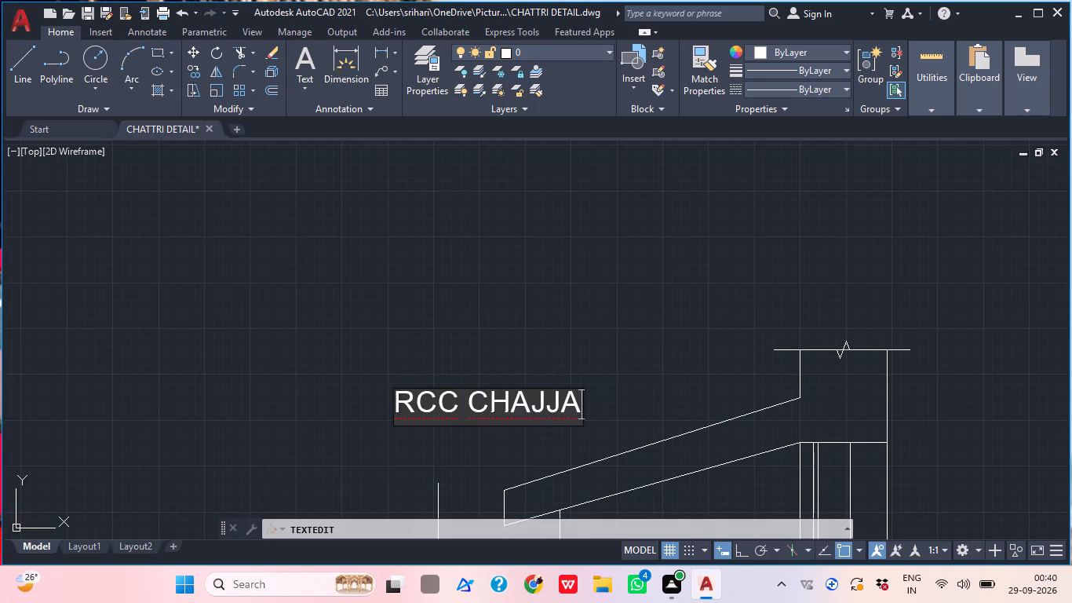
# Change the copied RCC COLUMN text above the sloping slab to read RCC CHAJJA.
pyautogui.click(570, 411)
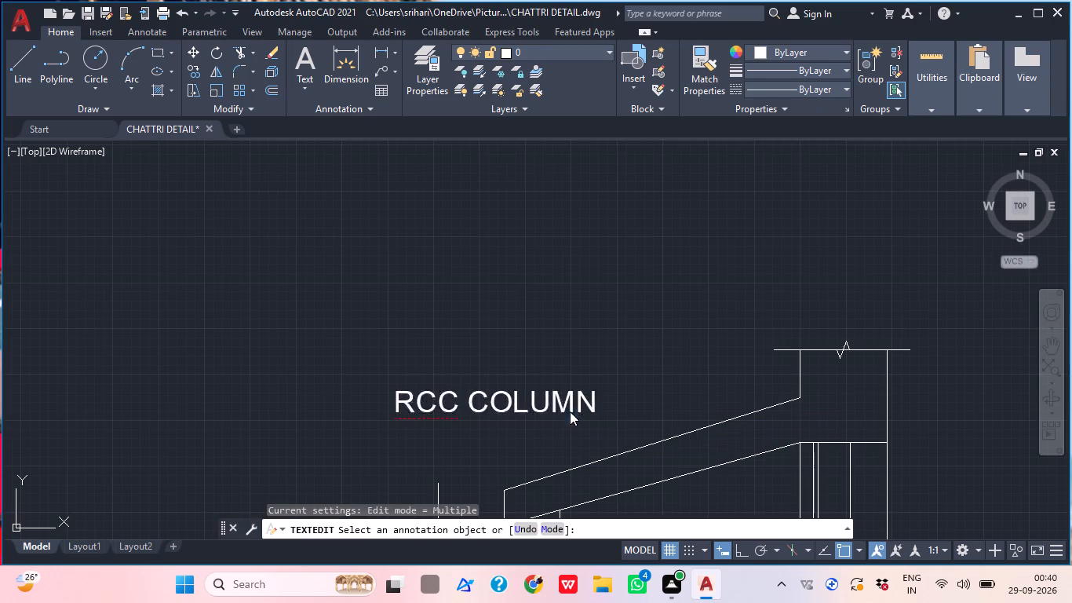
pyautogui.click(567, 409)
pyautogui.click(593, 409)
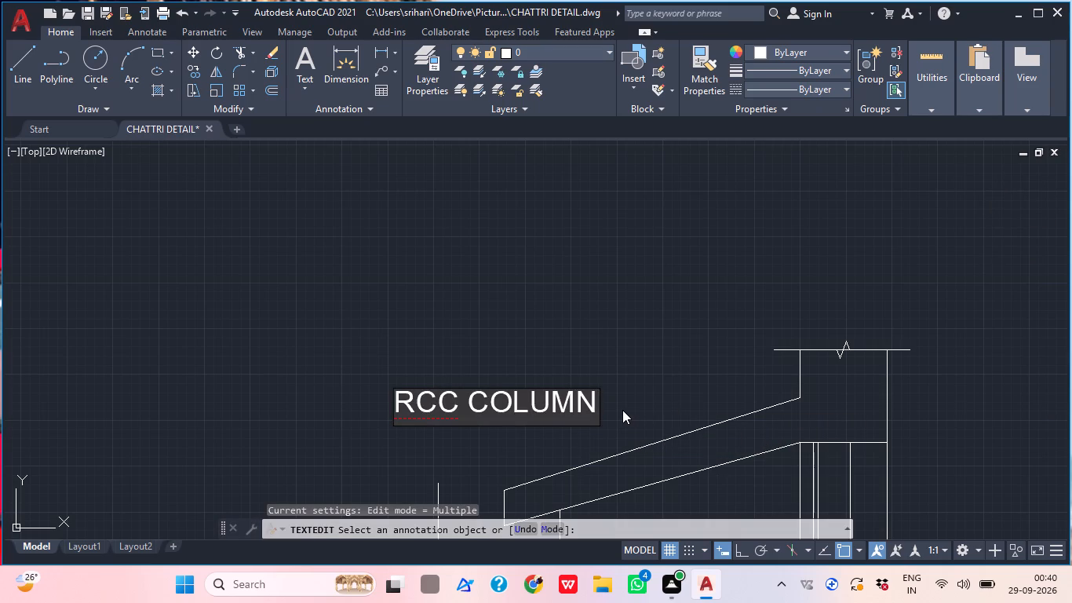
pyautogui.press('BackSpace')
pyautogui.press('BackSpace')
pyautogui.press('BackSpace')
pyautogui.press('BackSpace')
pyautogui.press('BackSpace')
pyautogui.press('BackSpace')
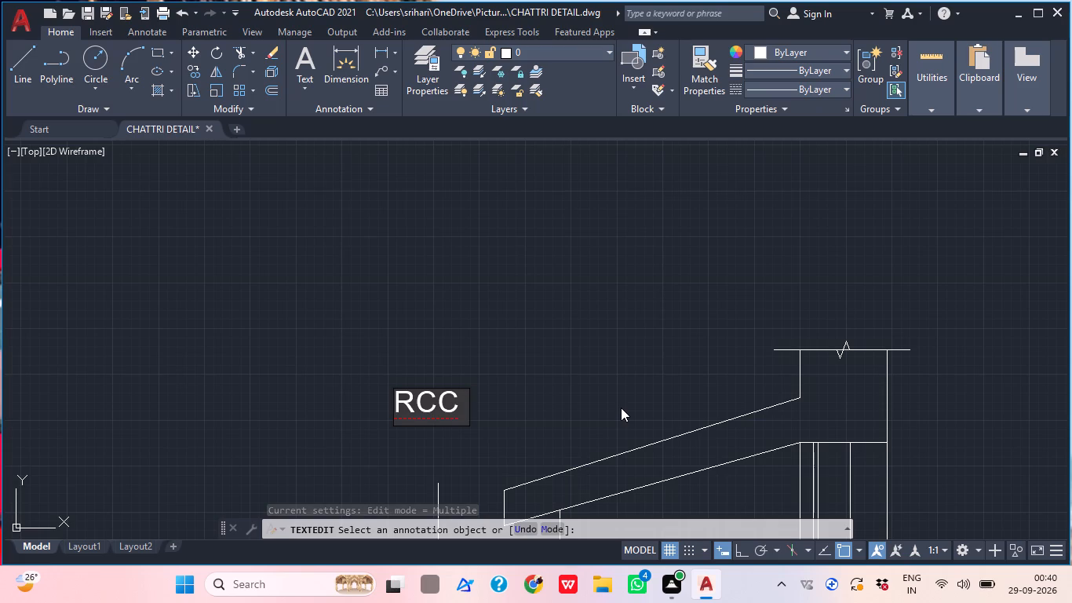
pyautogui.write('CHAJA')
pyautogui.press('BackSpace')
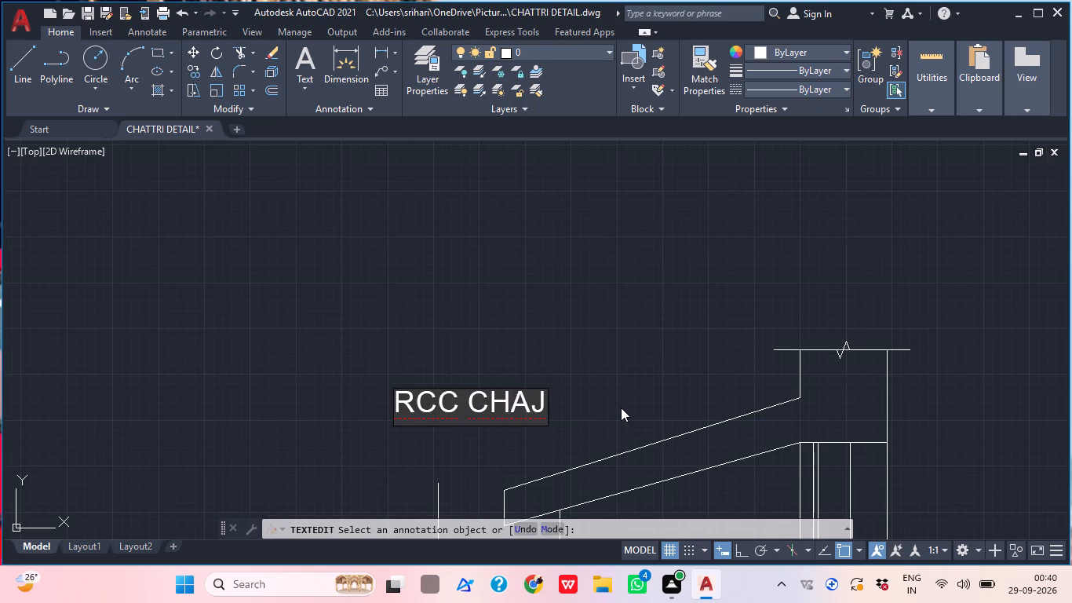
pyautogui.press('l')
pyautogui.press('BackSpace')
pyautogui.write('JA')
pyautogui.click(636, 287)
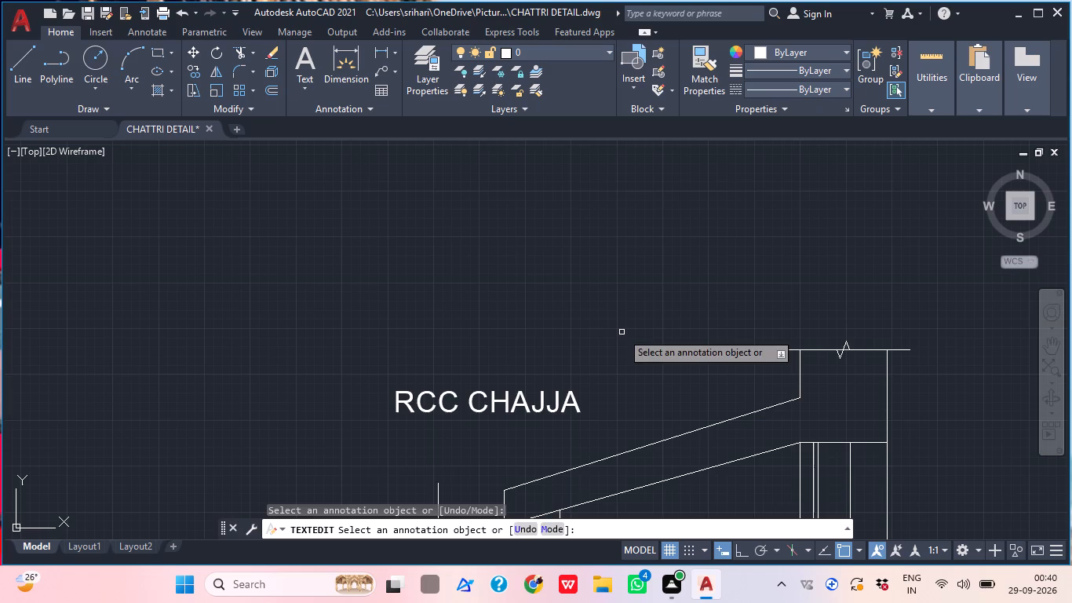
pyautogui.press('Escape')
# Draw a slightly sloping leader line about 180 units long from the end of RCC CHAJJA to the sloping slab's upper edge.
pyautogui.scroll(-2, 509, 439)
pyautogui.moveTo(541, 439); pyautogui.dragTo(526, 426, button='middle')
pyautogui.scroll(1, 538, 426)
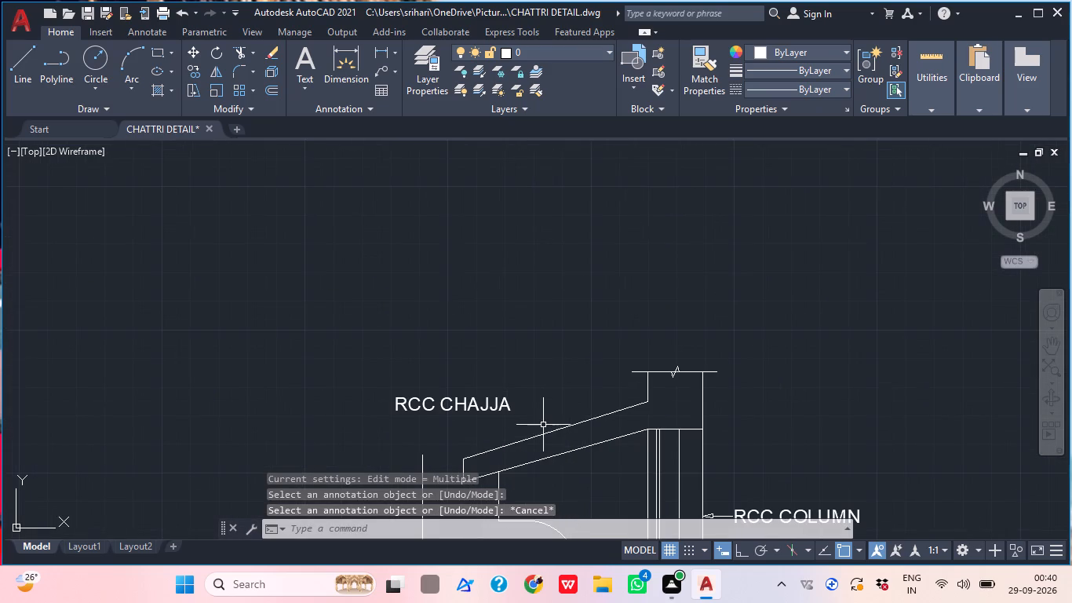
pyautogui.press('l')
pyautogui.press('space')
pyautogui.scroll(2, 531, 415)
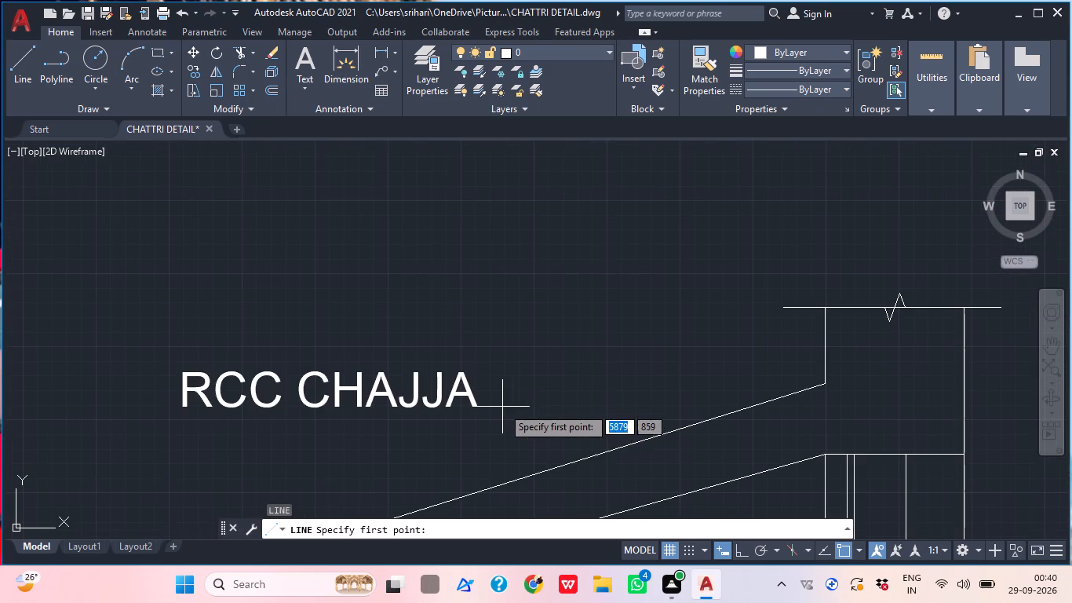
pyautogui.scroll(1, 500, 404)
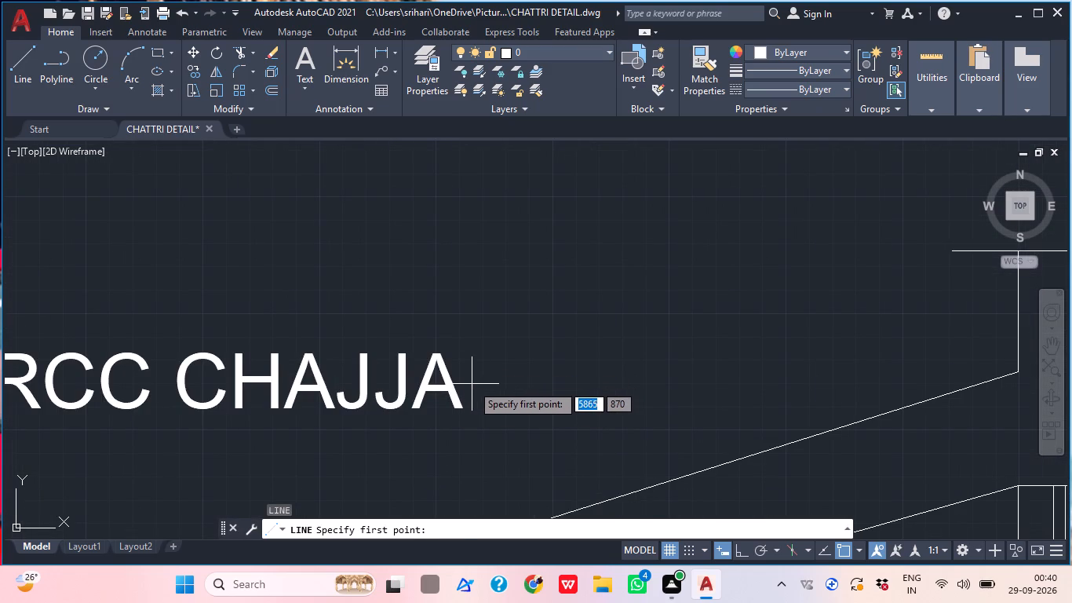
pyautogui.click(472, 384)
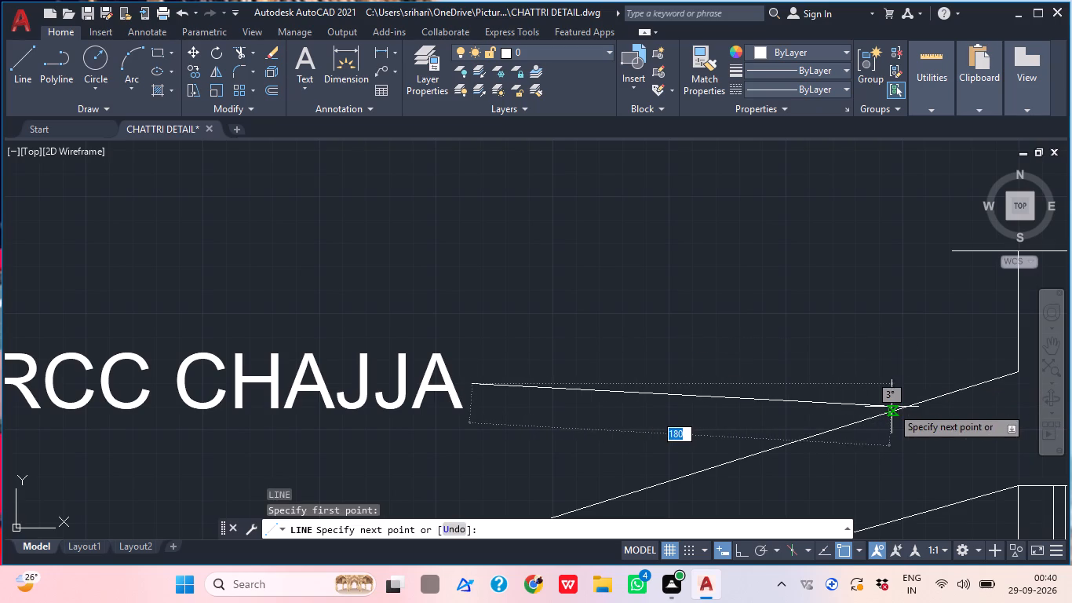
pyautogui.click(884, 415)
pyautogui.scroll(-2, 842, 338)
pyautogui.moveTo(833, 331); pyautogui.dragTo(498, 345, button='middle')
pyautogui.press('Escape')
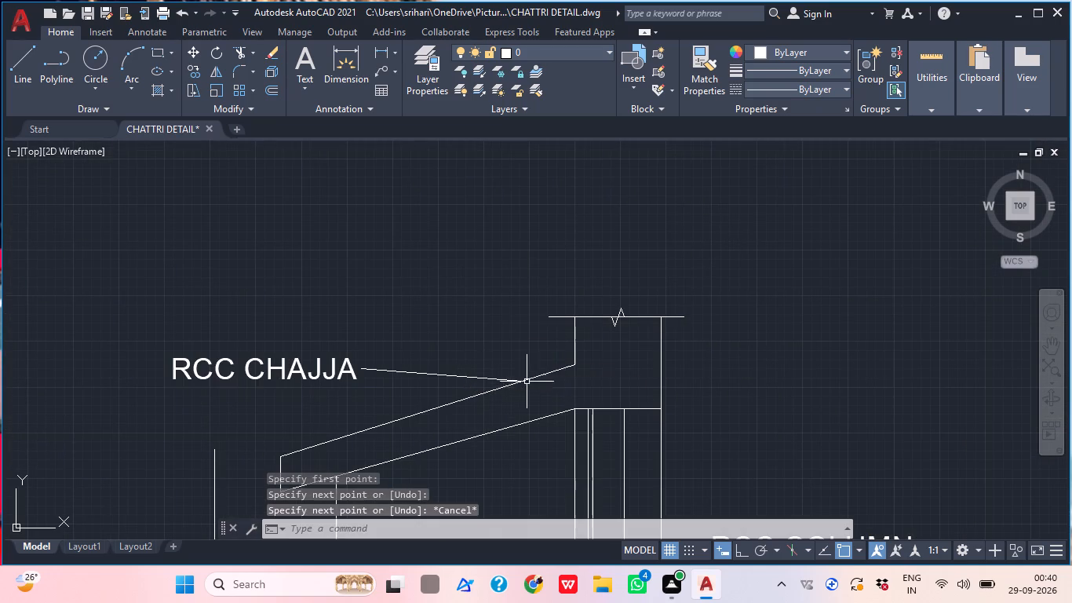
# Draw a closed arrowhead on the RCC CHAJJA leader with a back edge about 8 units high and two sides meeting at the slab edge.
pyautogui.press('l')
pyautogui.press('space')
pyautogui.scroll(2, 534, 404)
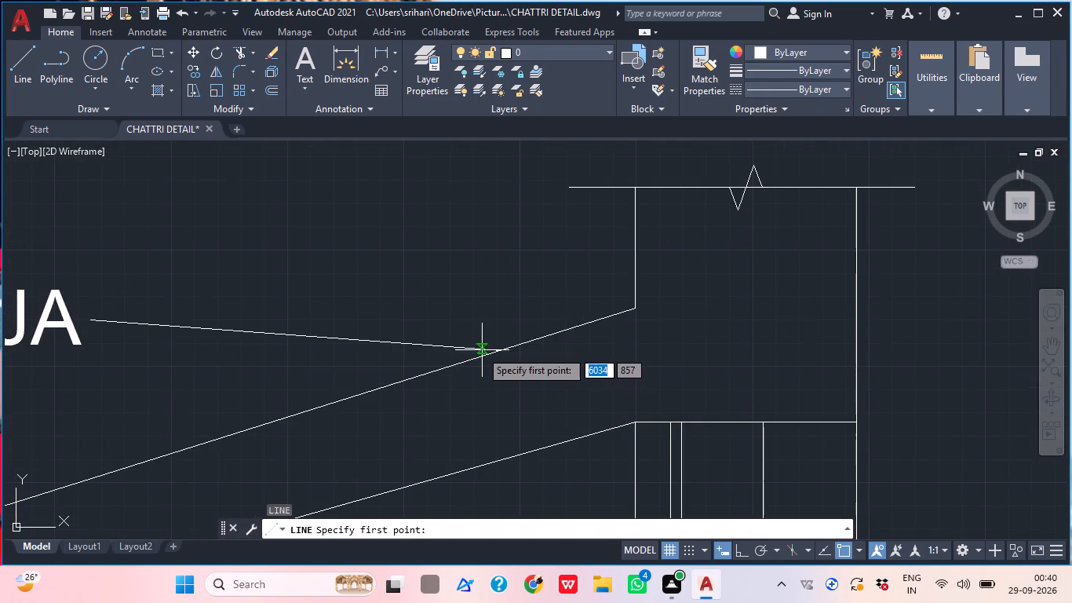
pyautogui.scroll(2, 402, 350)
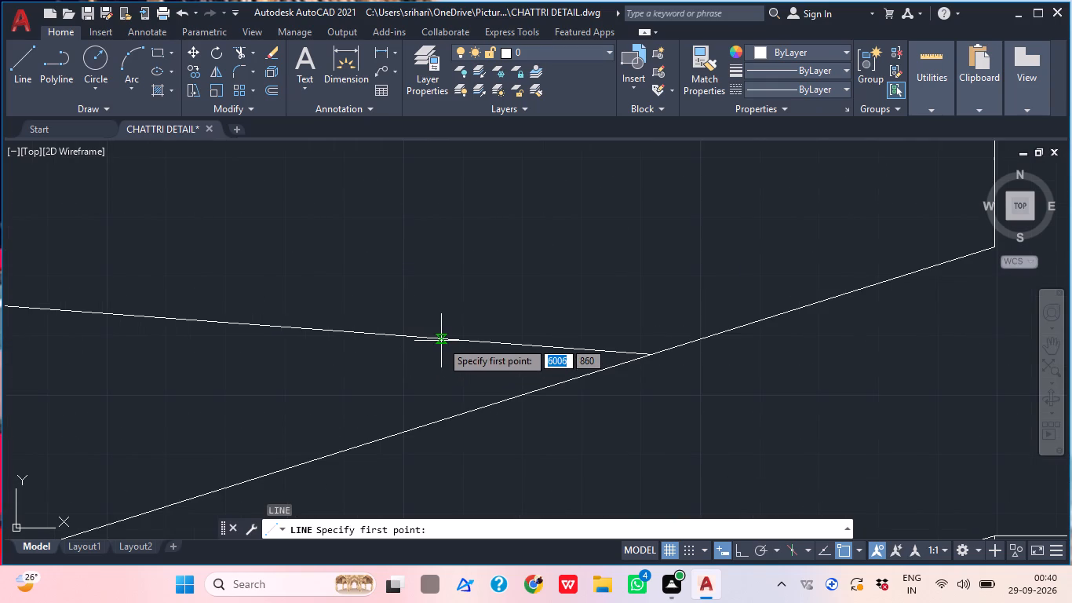
pyautogui.click(439, 341)
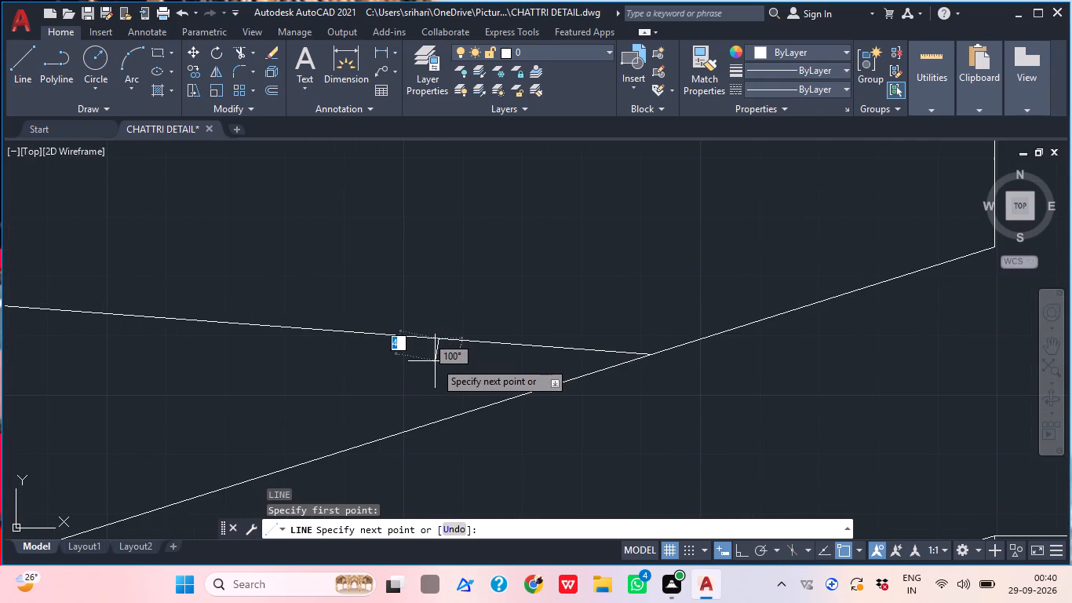
pyautogui.click(438, 359)
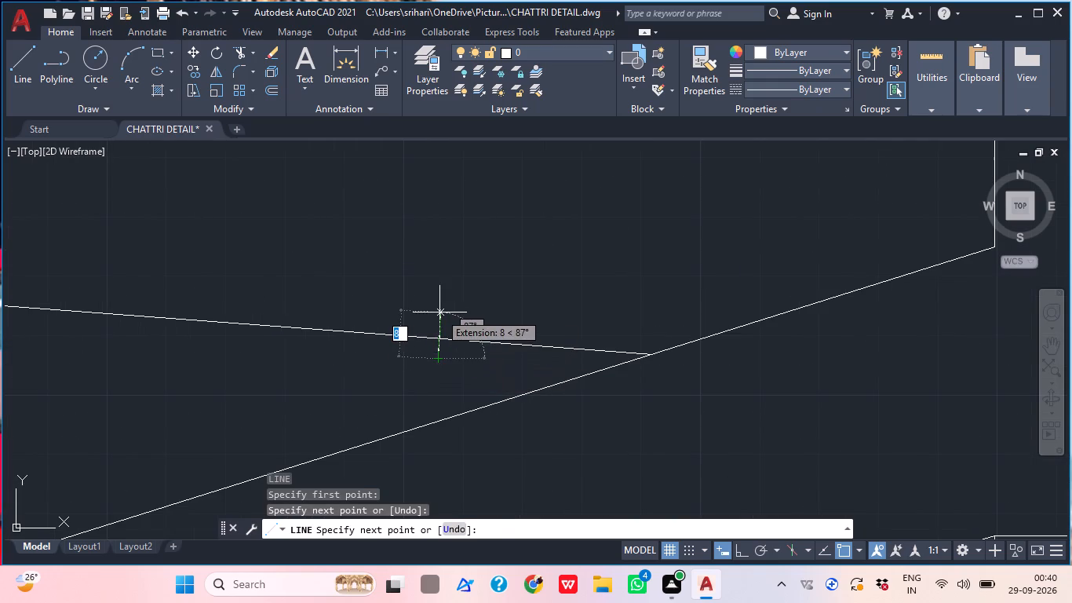
pyautogui.click(439, 312)
pyautogui.click(651, 353)
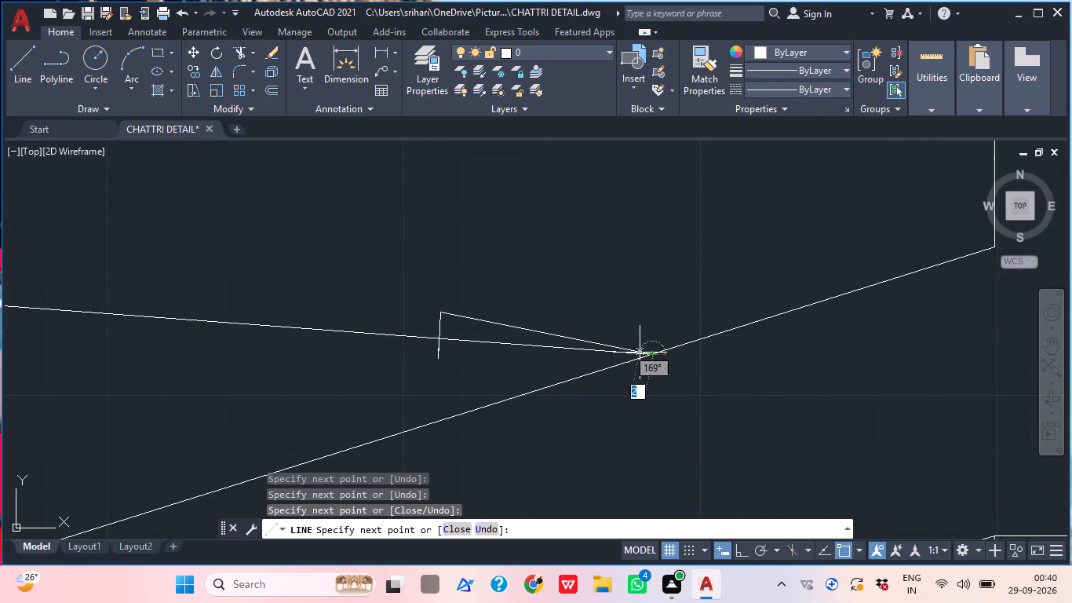
pyautogui.click(441, 356)
pyautogui.press('Escape')
# Trim the leader segment inside the RCC CHAJJA arrowhead.
pyautogui.press('t')
pyautogui.press('r')
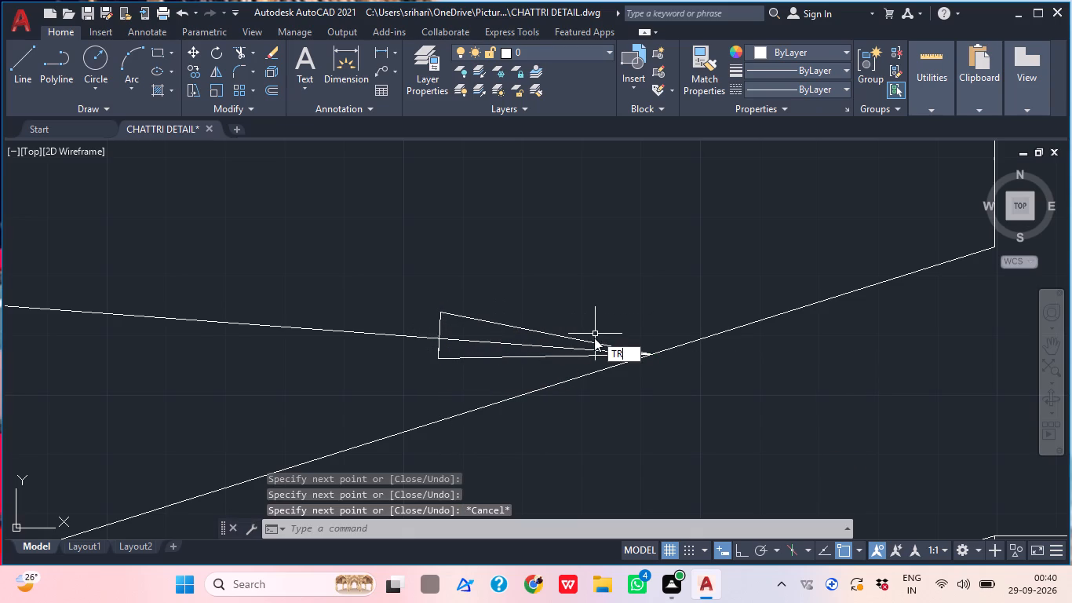
pyautogui.press('v')
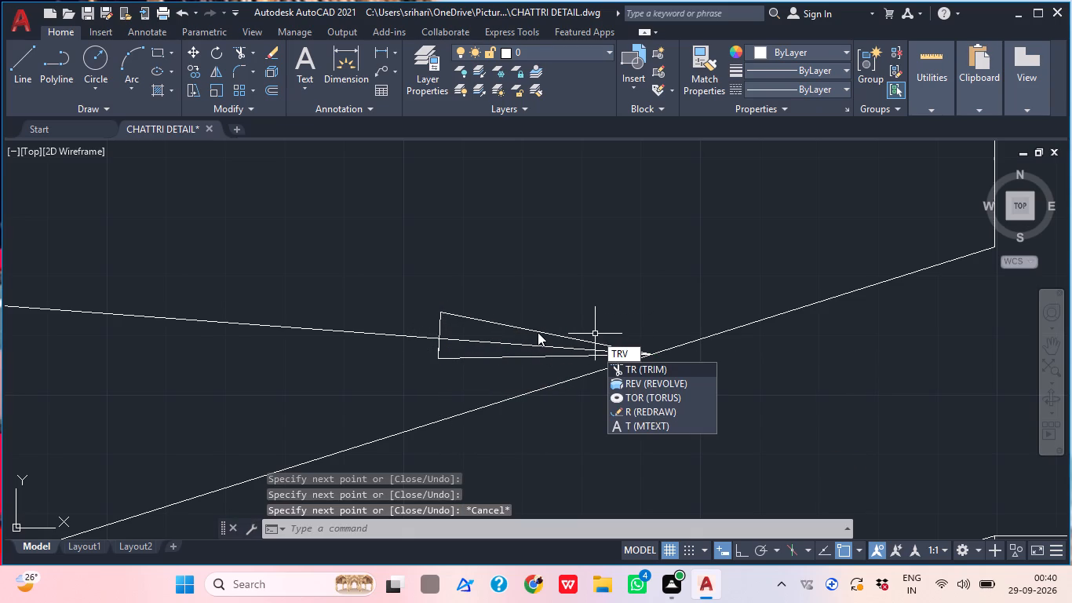
pyautogui.press('BackSpace')
pyautogui.press('space')
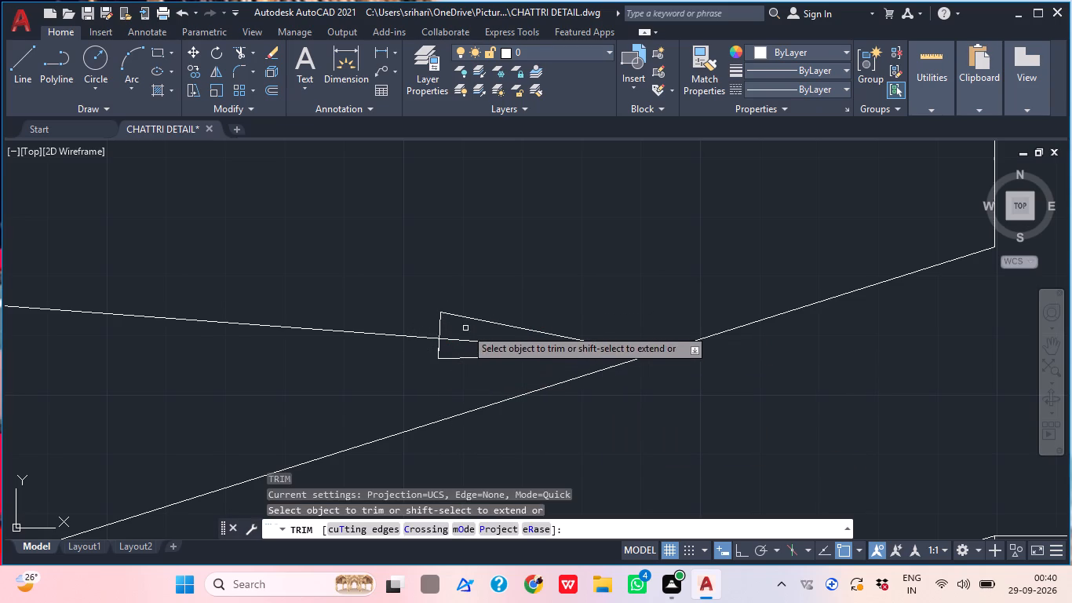
pyautogui.click(468, 330)
pyautogui.click(474, 356)
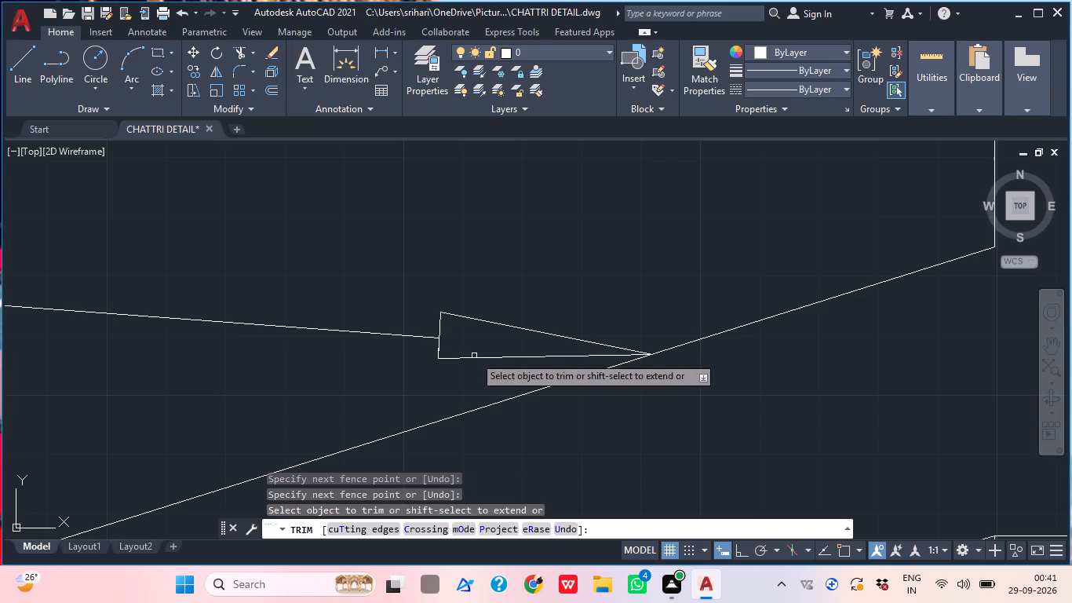
pyautogui.press('Escape')
# Examine the section detail with its RCC CHAJJA and RCC COLUMN labels, leaders and bottom dimensions.
pyautogui.scroll(-3, 518, 297)
pyautogui.moveTo(698, 244); pyautogui.dragTo(630, 285, button='middle')
pyautogui.scroll(-4, 614, 293)
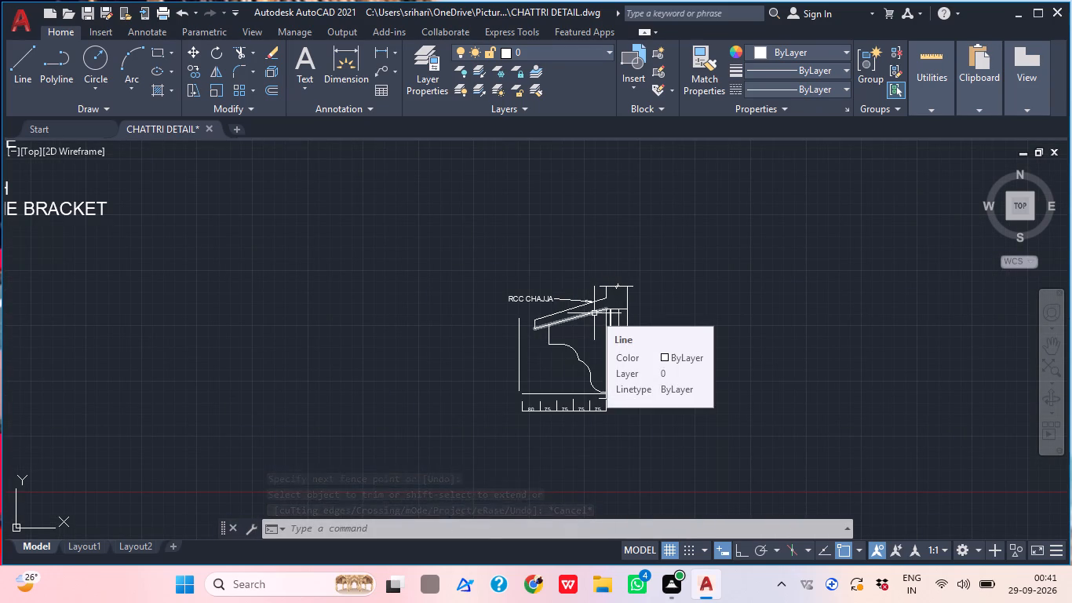
pyautogui.scroll(1, 588, 352)
pyautogui.moveTo(585, 352); pyautogui.dragTo(574, 347, button='middle')
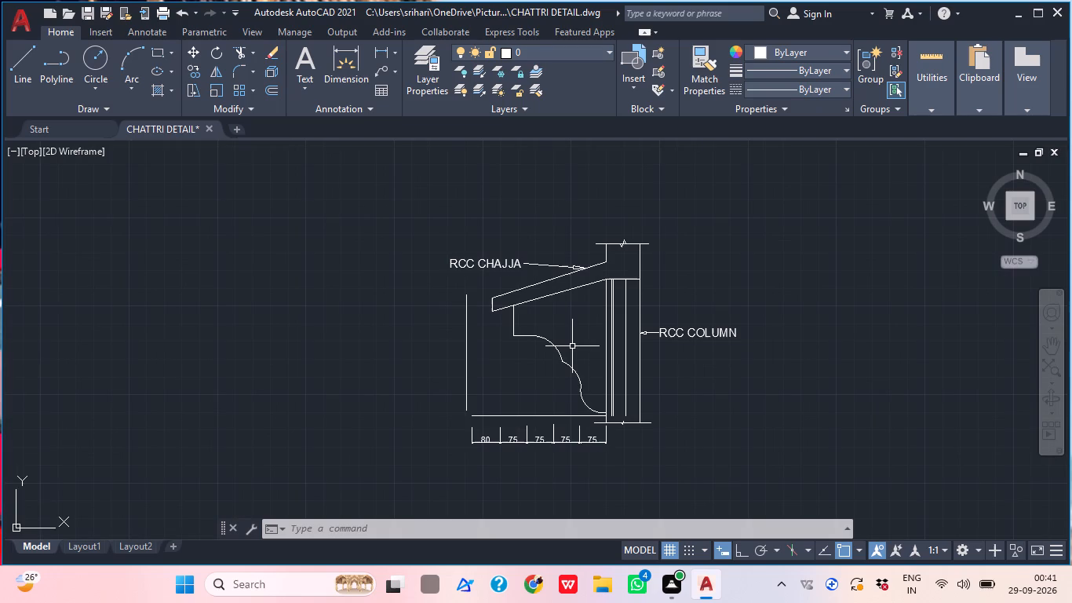
pyautogui.moveTo(582, 367); pyautogui.dragTo(527, 349, button='middle')
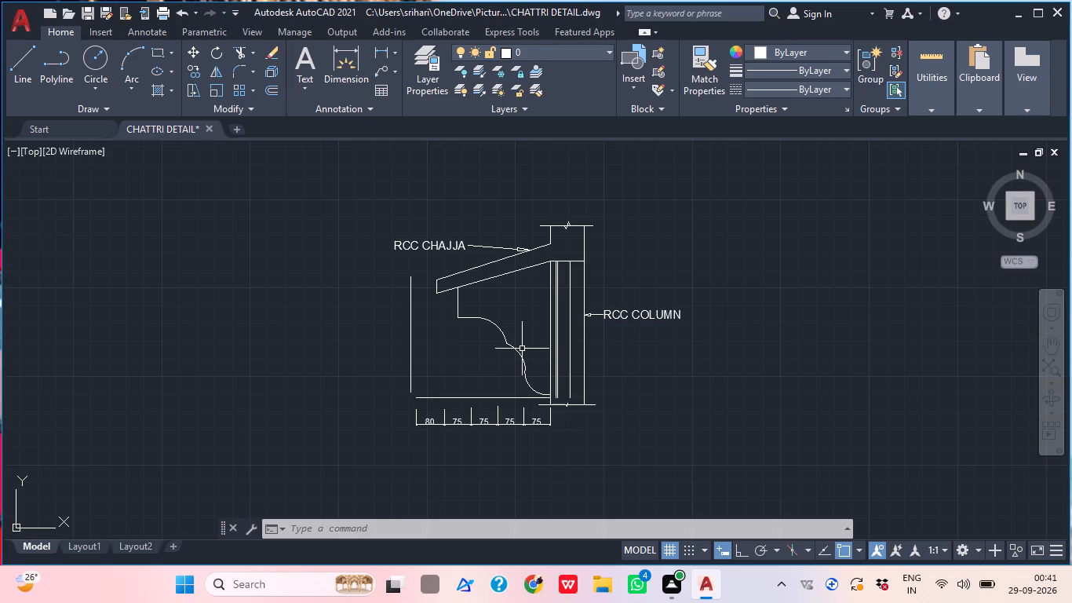
pyautogui.moveTo(564, 290); pyautogui.dragTo(511, 296, button='middle')
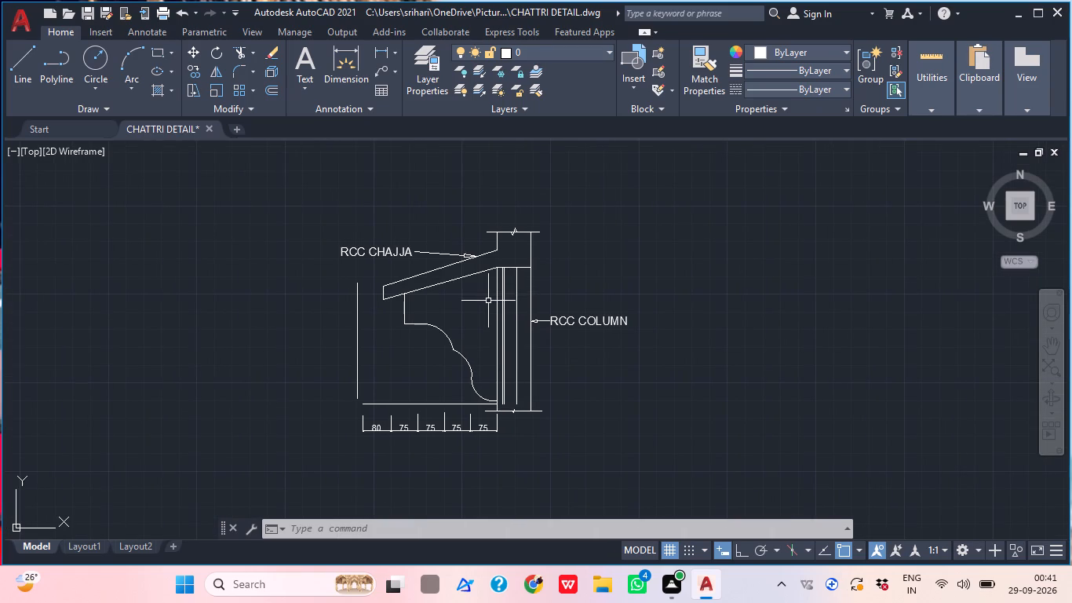
pyautogui.scroll(-1, 553, 362)
pyautogui.moveTo(553, 362); pyautogui.dragTo(574, 349, button='middle')
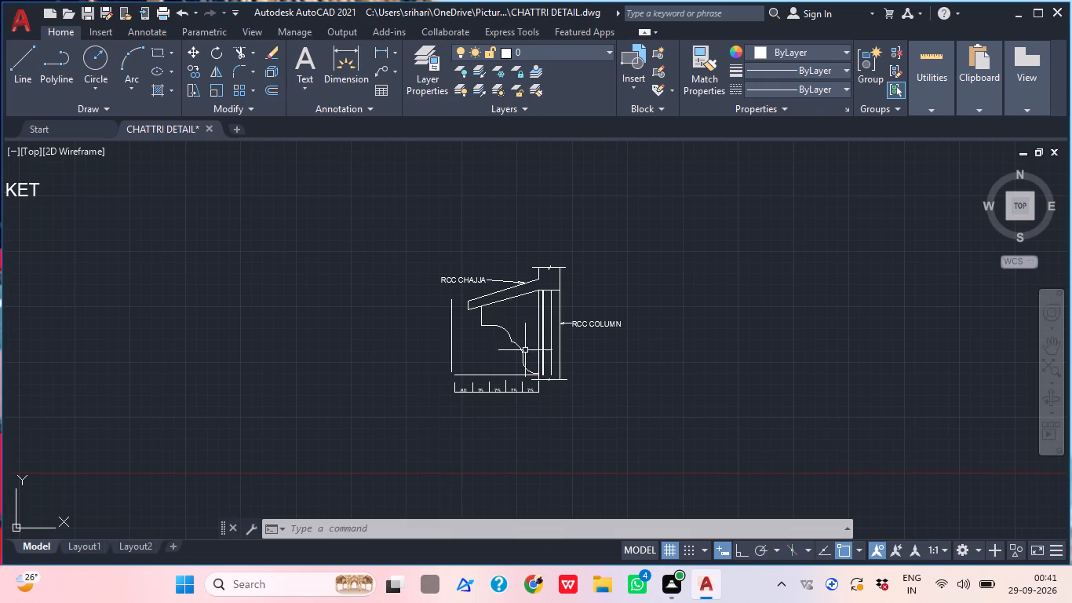
pyautogui.moveTo(524, 333); pyautogui.dragTo(534, 316, button='middle')
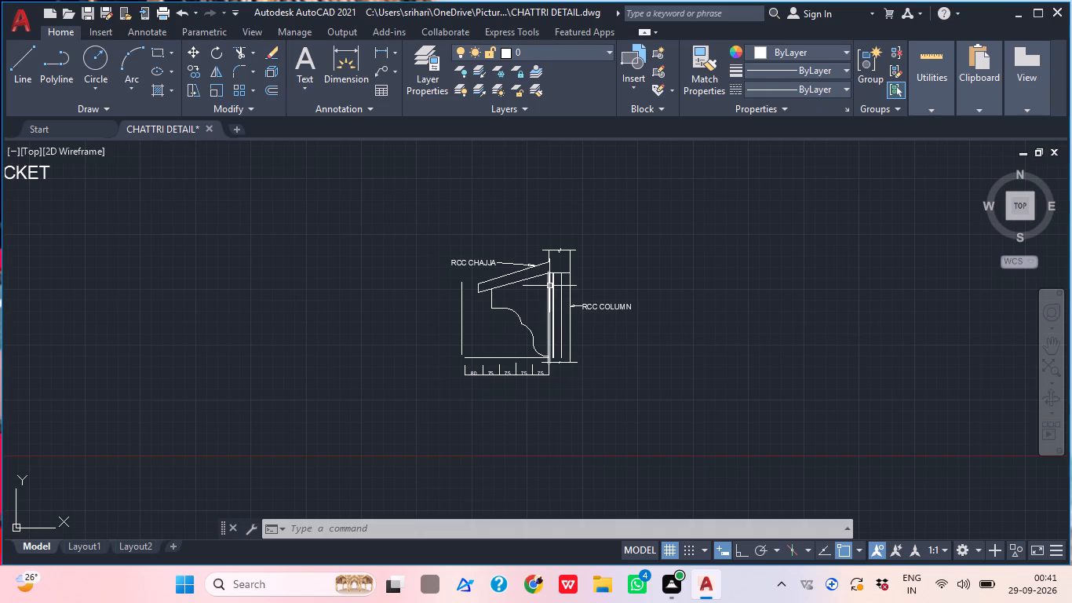
pyautogui.moveTo(551, 286); pyautogui.dragTo(624, 245, button='middle')
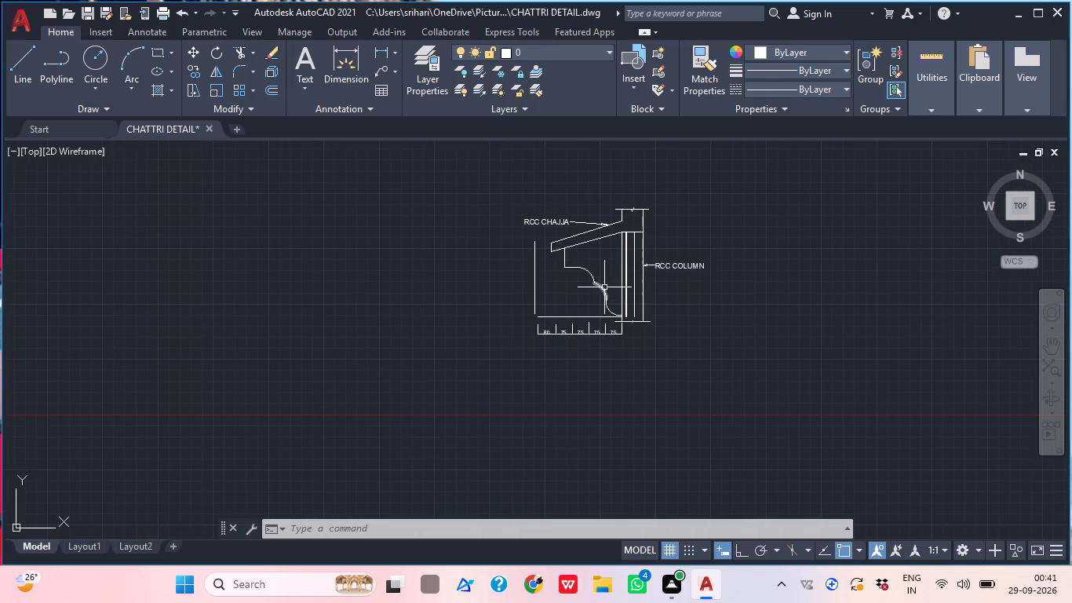
# With Ortho on, draw a line 75 units up from the lower end of the vertical guide line, ending in a short outward horizontal tick.
pyautogui.middleClick(577, 307)
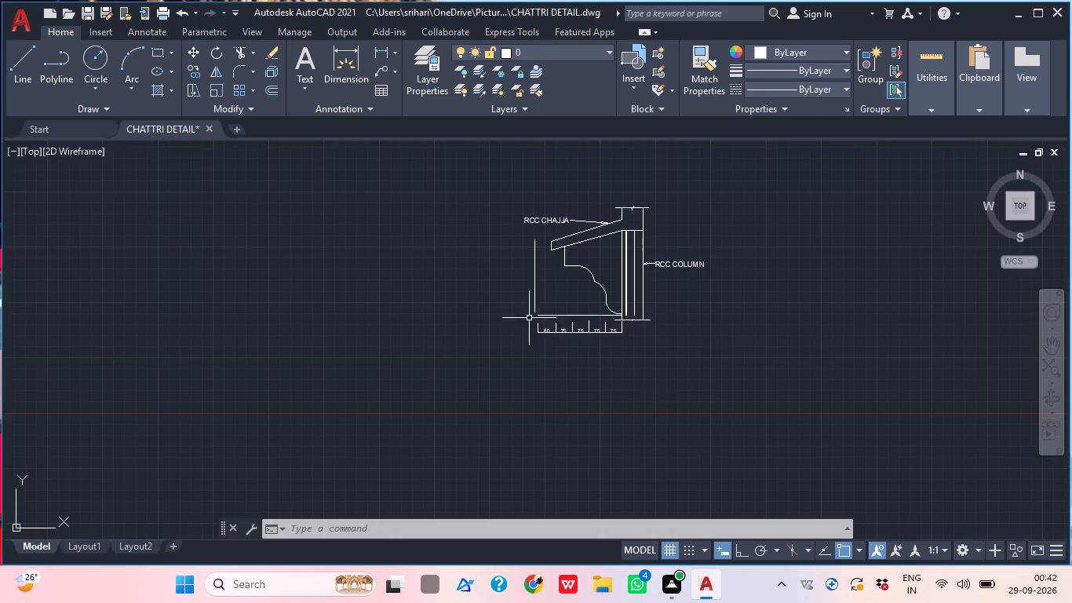
pyautogui.scroll(2, 523, 306)
pyautogui.moveTo(558, 294); pyautogui.dragTo(528, 350, button='middle')
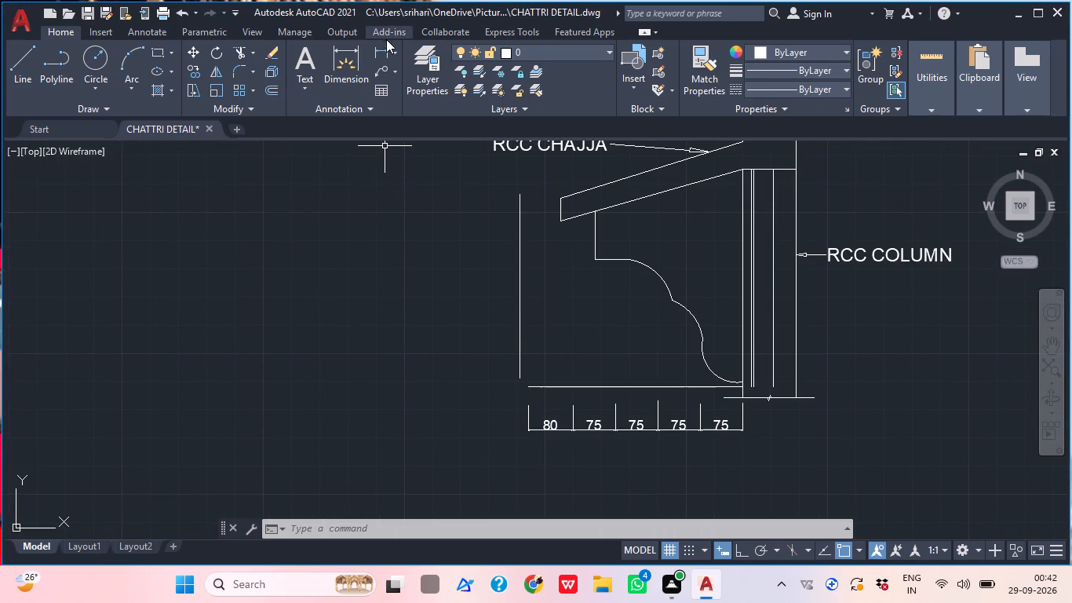
pyautogui.click(384, 43)
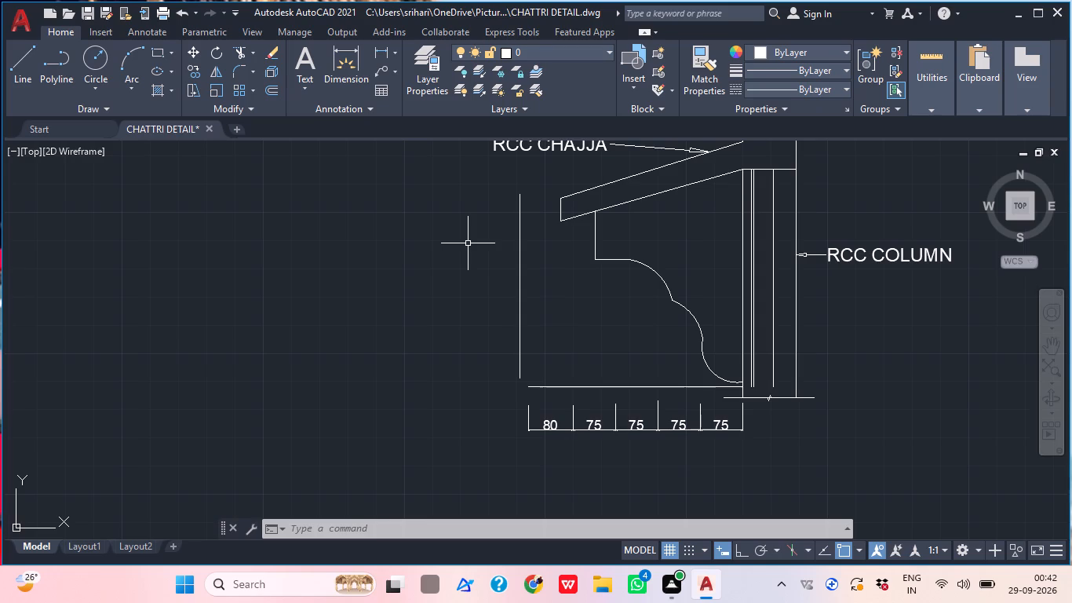
pyautogui.press('Escape')
pyautogui.press('l')
pyautogui.press('Return')
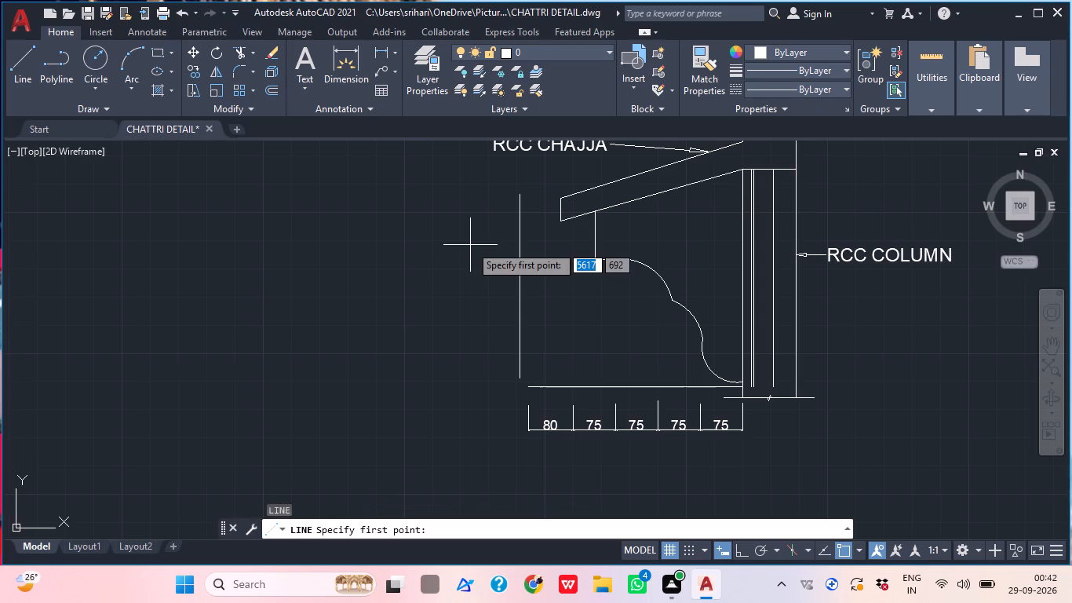
pyautogui.click(524, 372)
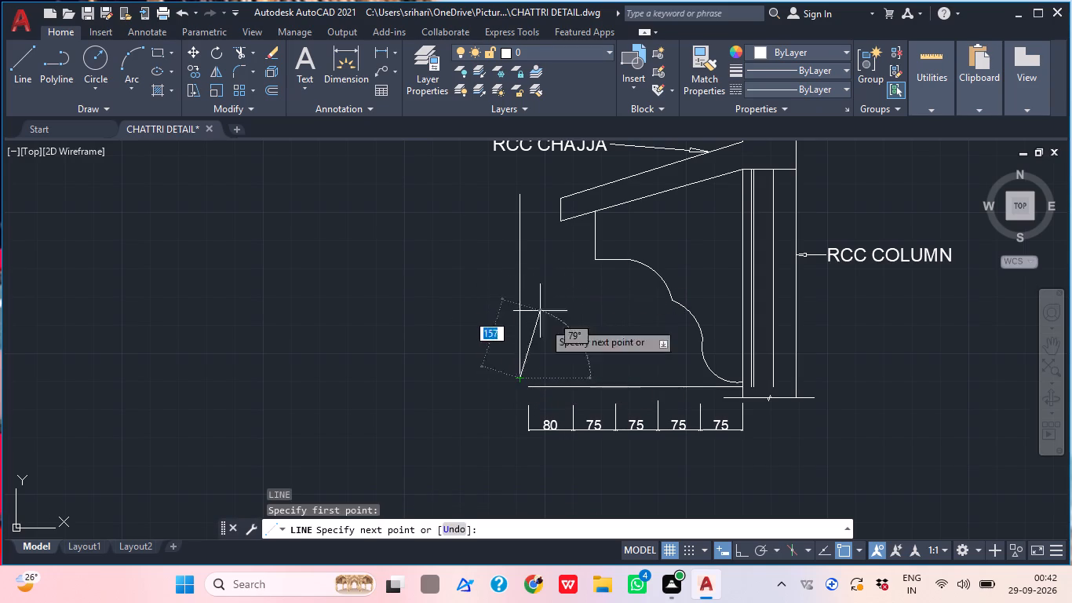
pyautogui.click(746, 550)
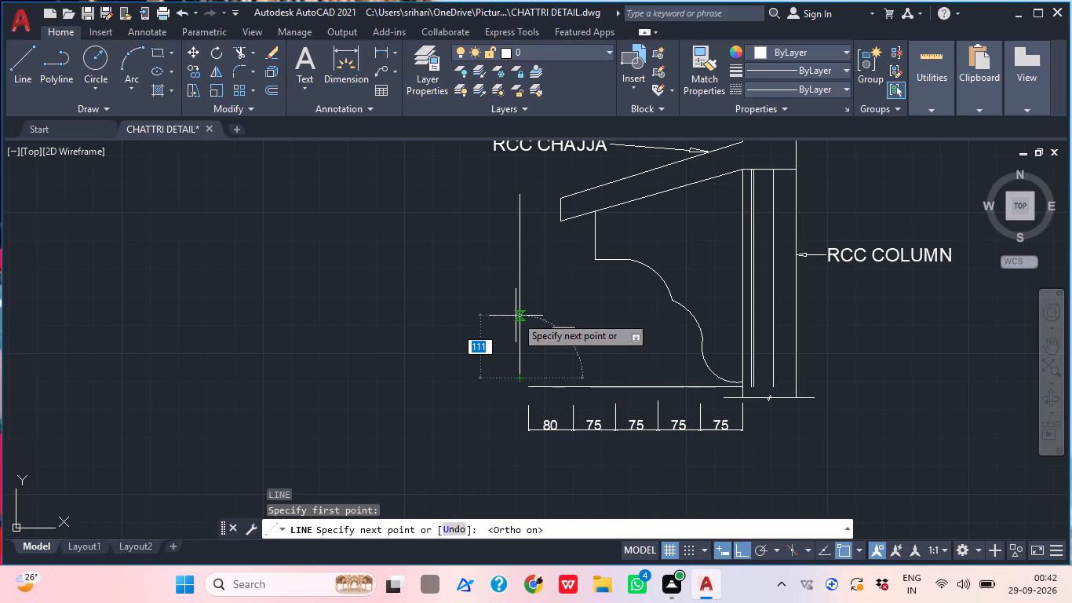
pyautogui.write('75')
pyautogui.press('Return')
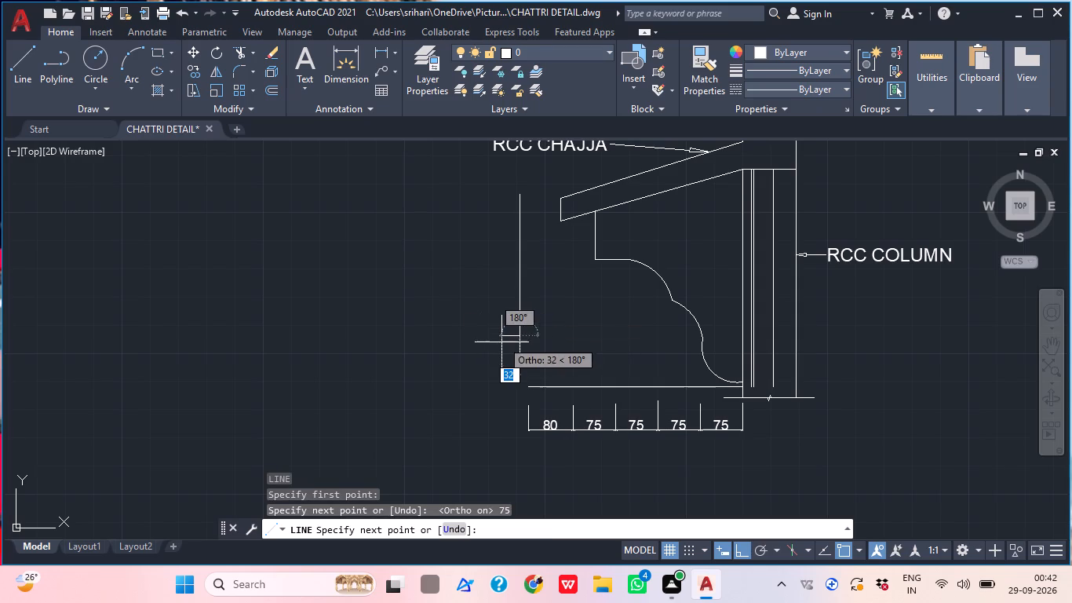
pyautogui.scroll(2, 523, 323)
pyautogui.click(455, 350)
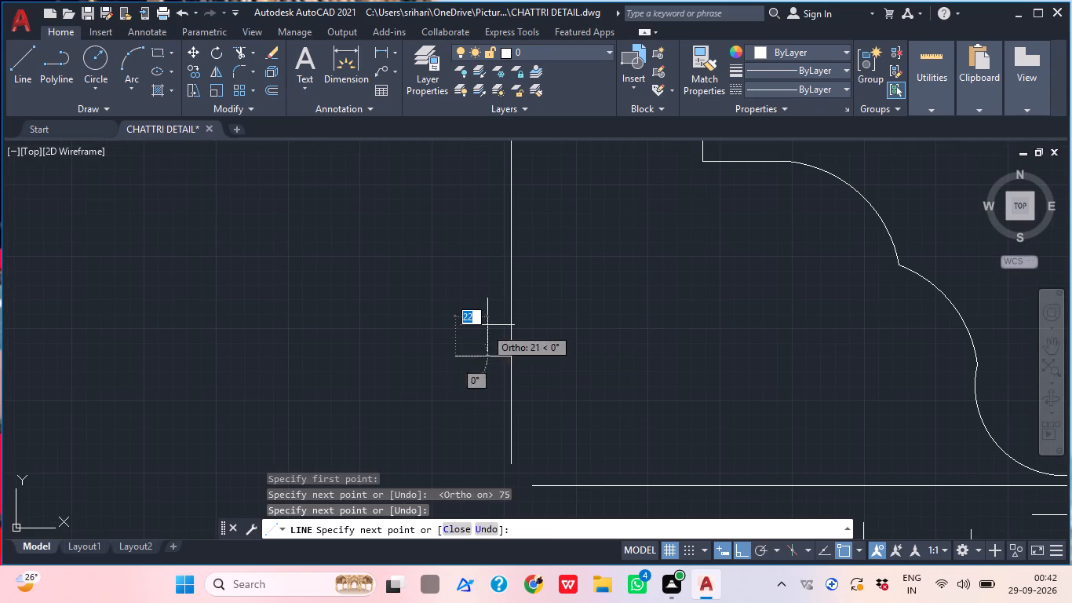
pyautogui.press('Escape')
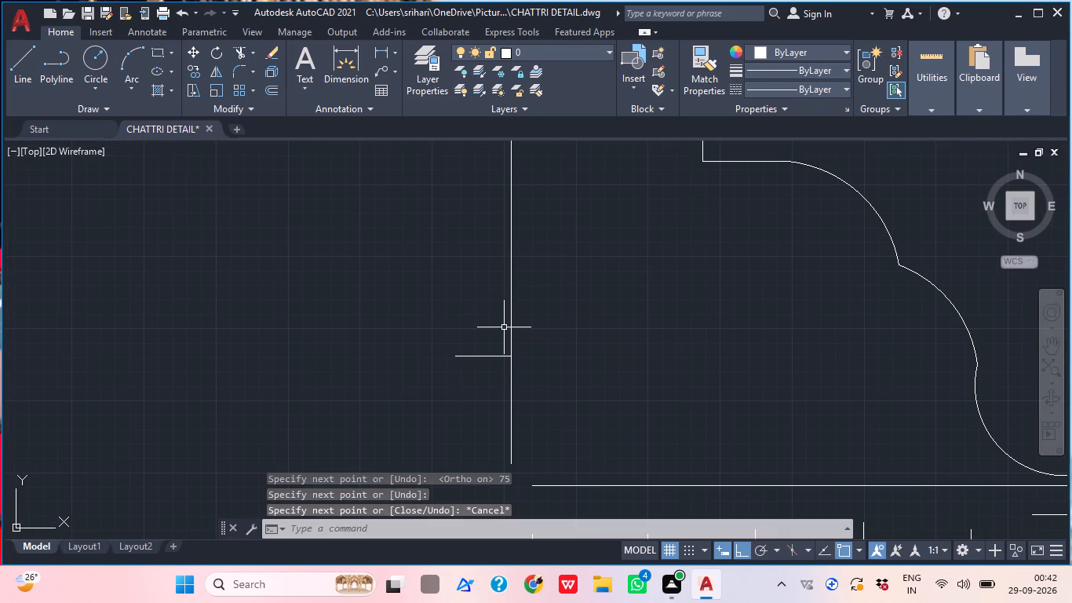
# Draw a line 75 units up the vertical guide from the first tick, ending in a second short outward horizontal tick.
pyautogui.press('l')
pyautogui.press('Return')
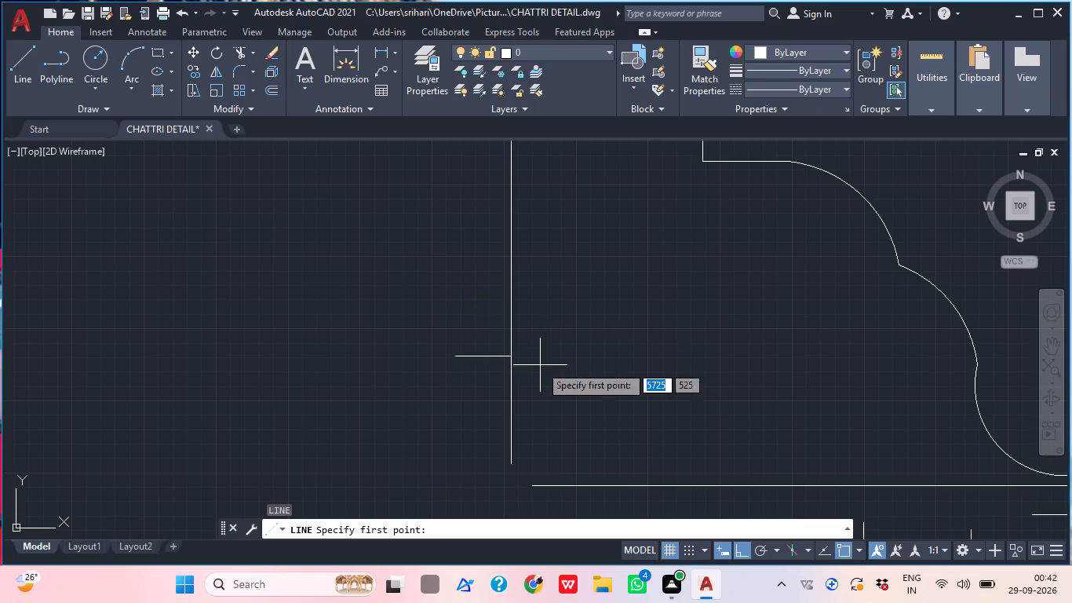
pyautogui.click(512, 364)
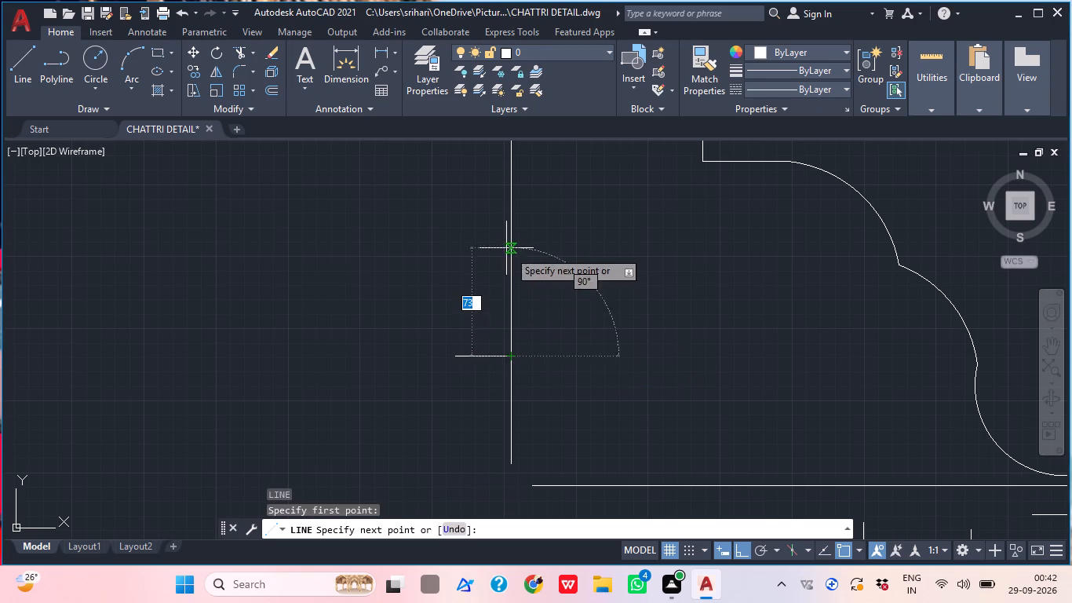
pyautogui.moveTo(500, 217); pyautogui.dragTo(456, 356, button='middle')
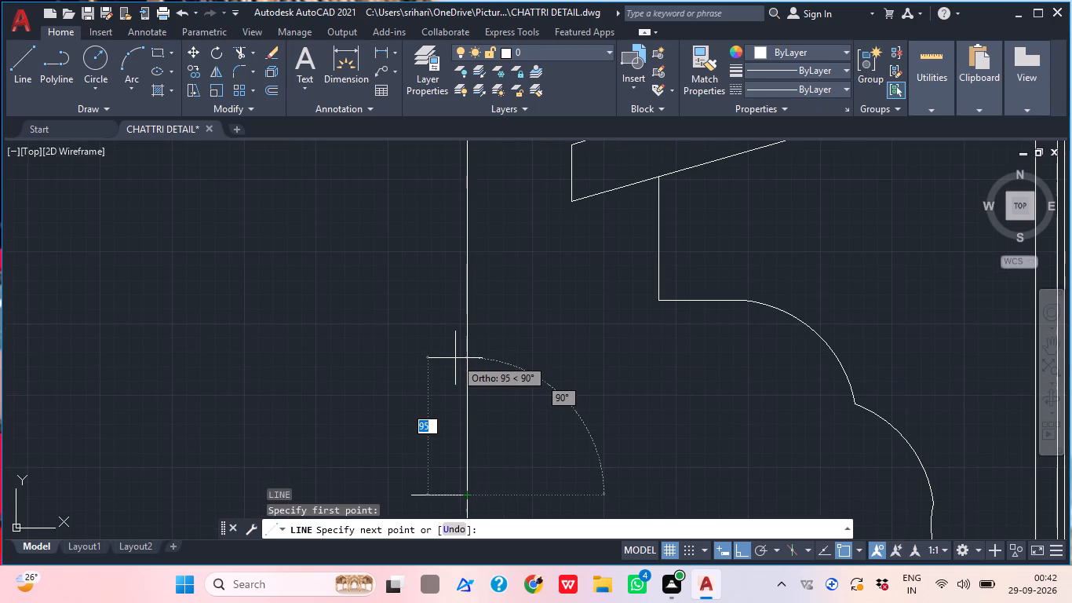
pyautogui.write('75')
pyautogui.press('Return')
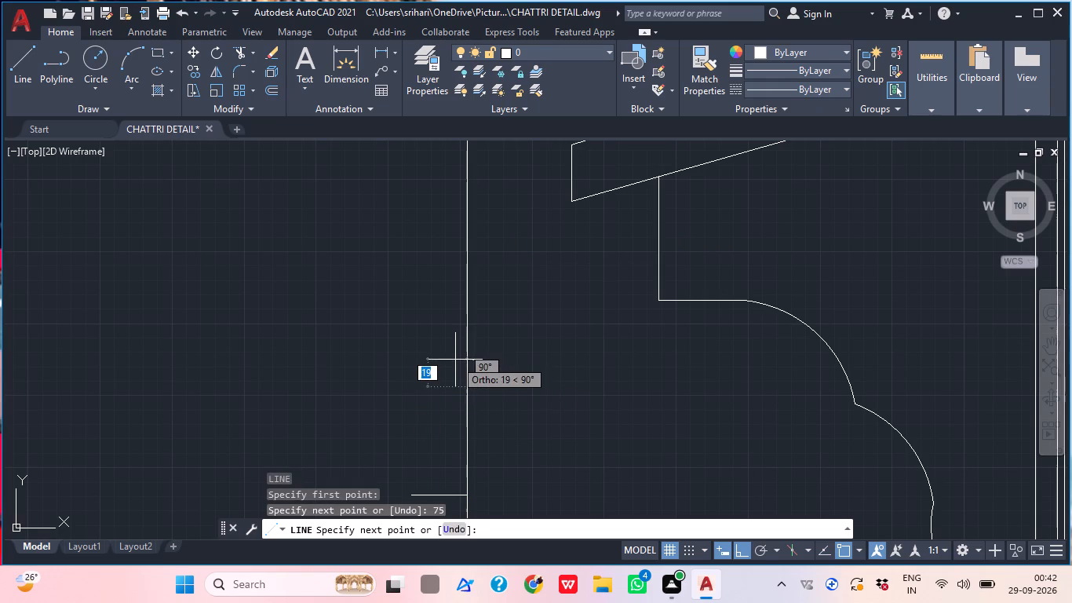
pyautogui.click(423, 392)
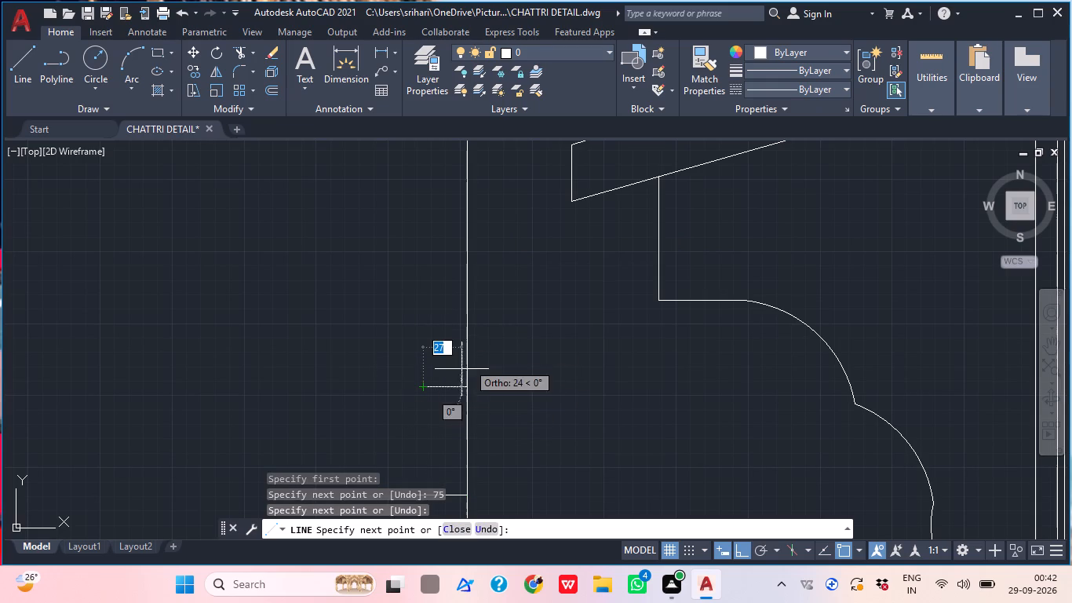
pyautogui.press('Escape')
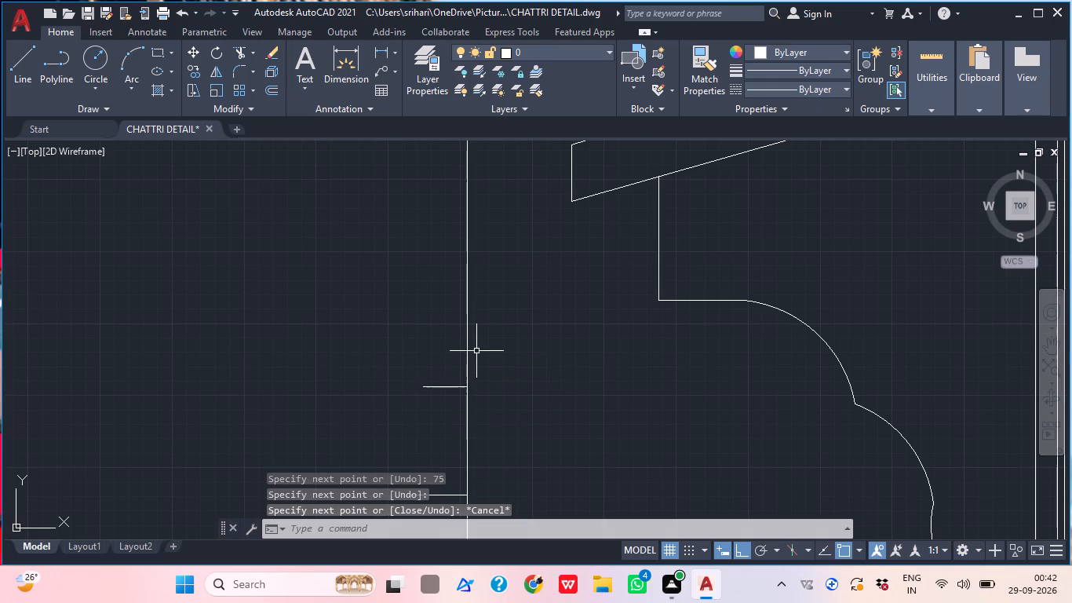
# Draw a line 75 units up the vertical guide from the second tick, ending in a third short outward horizontal tick.
pyautogui.press('l')
pyautogui.press('Return')
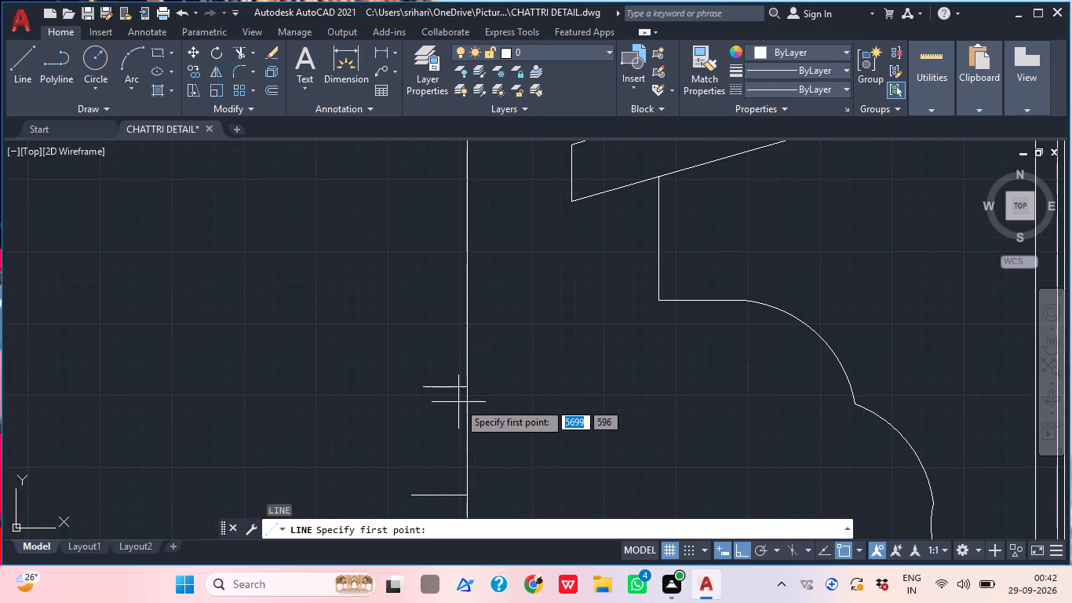
pyautogui.click(469, 394)
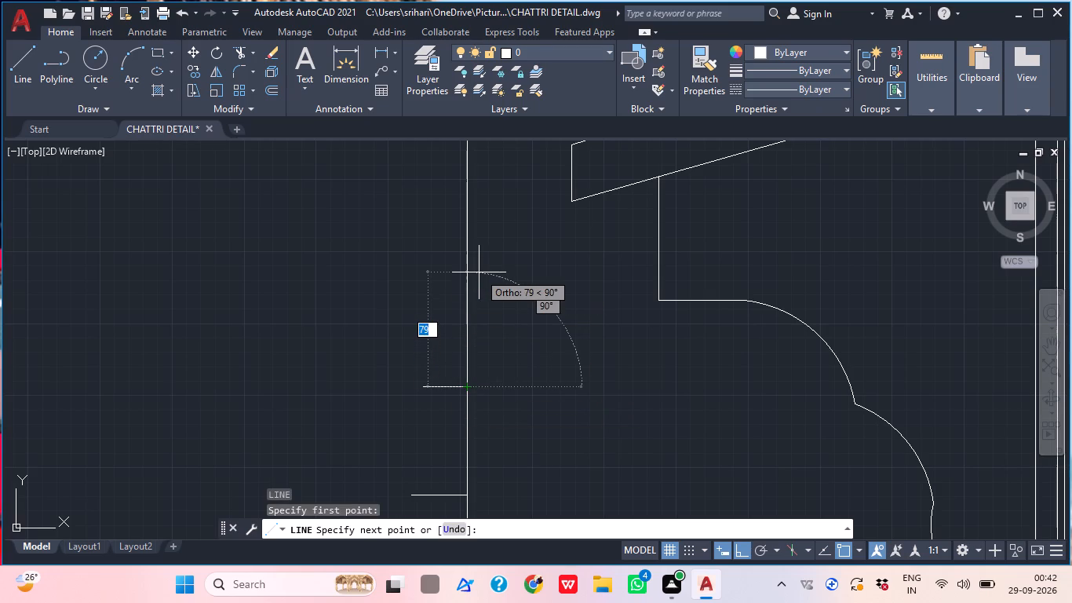
pyautogui.write('75')
pyautogui.press('Return')
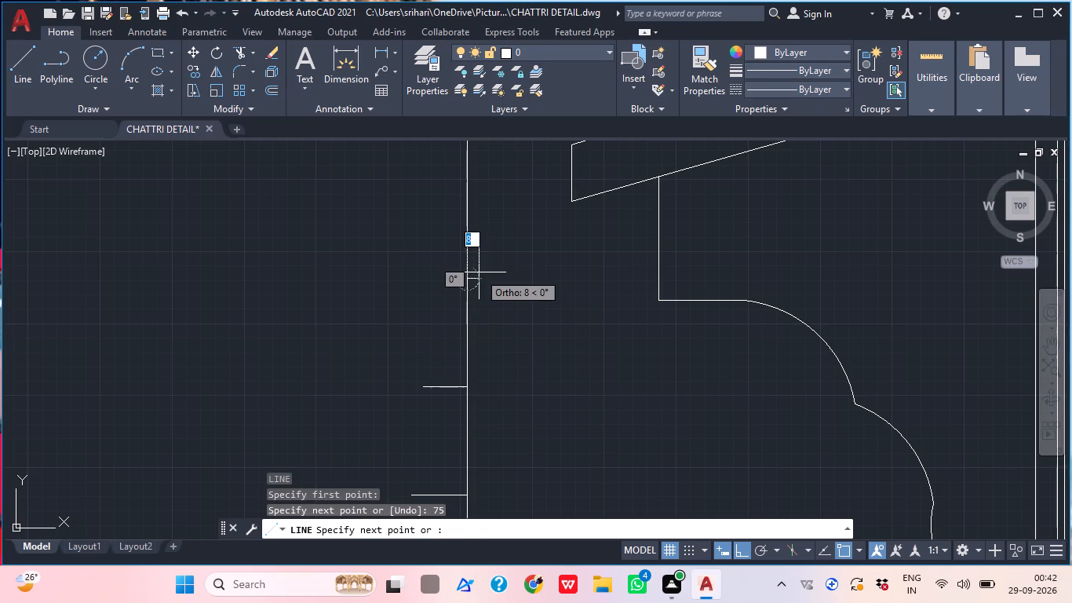
pyautogui.click(425, 275)
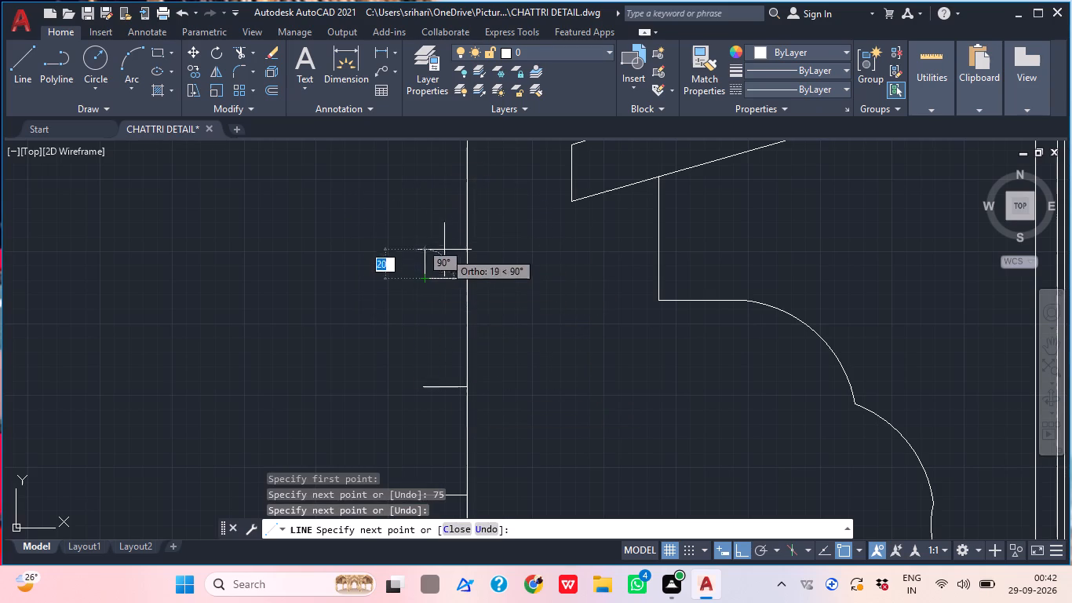
pyautogui.moveTo(449, 246); pyautogui.dragTo(417, 322, button='middle')
pyautogui.press('Escape')
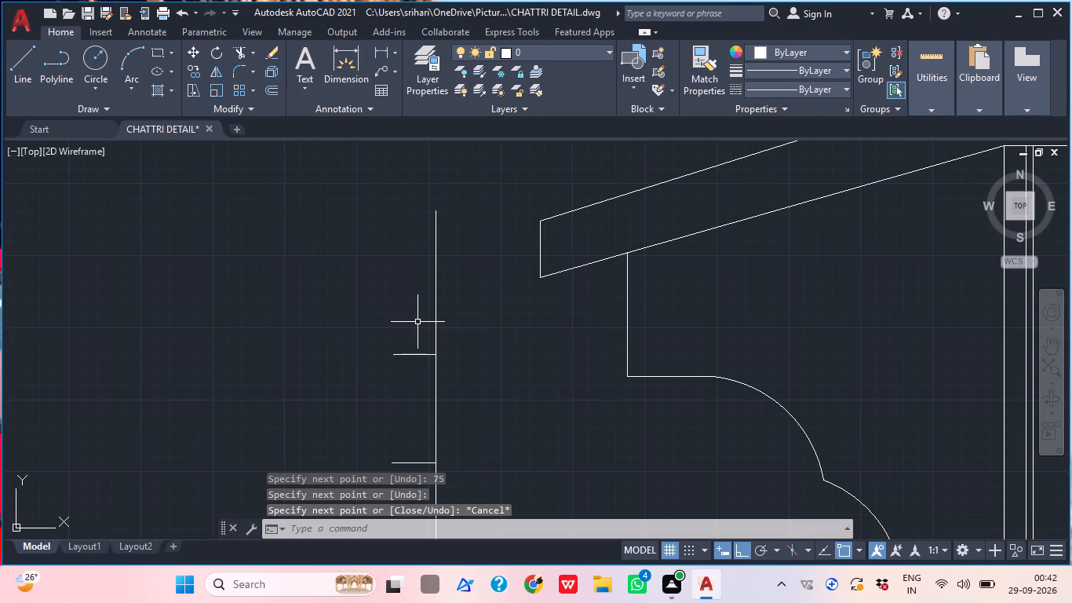
# Add a vertical linear dimension from the guide line's upper end to the highest tick, placed on the guide's outer side.
pyautogui.scroll(1, 423, 308)
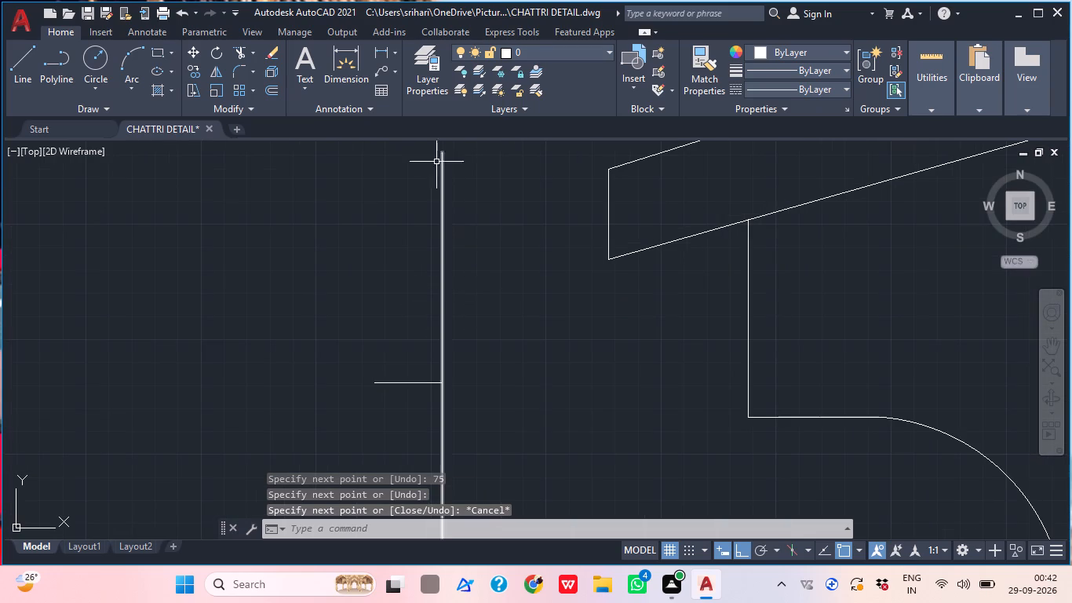
pyautogui.click(380, 46)
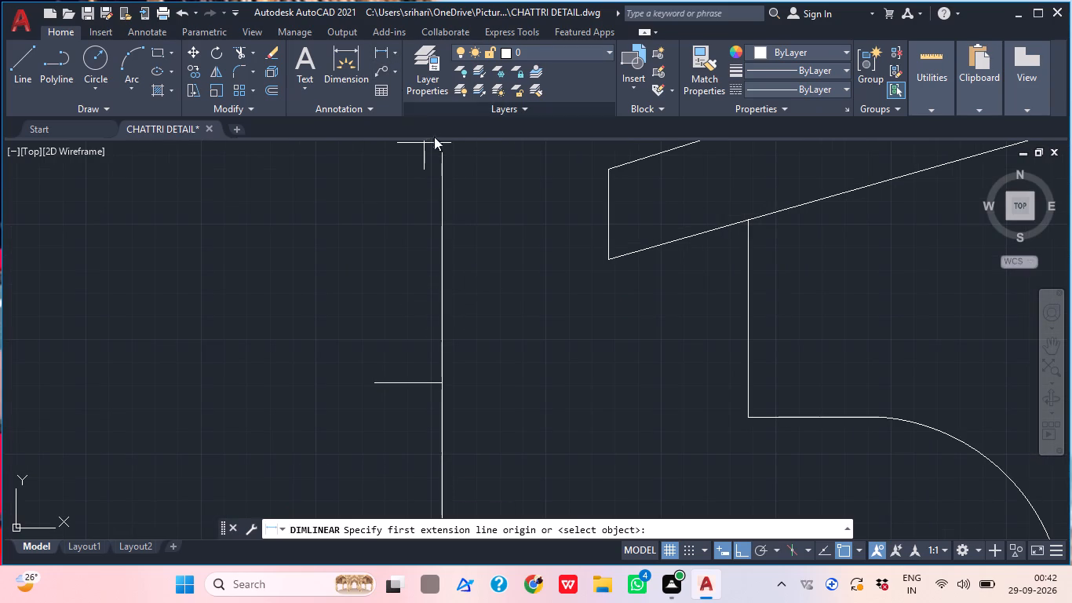
pyautogui.click(443, 152)
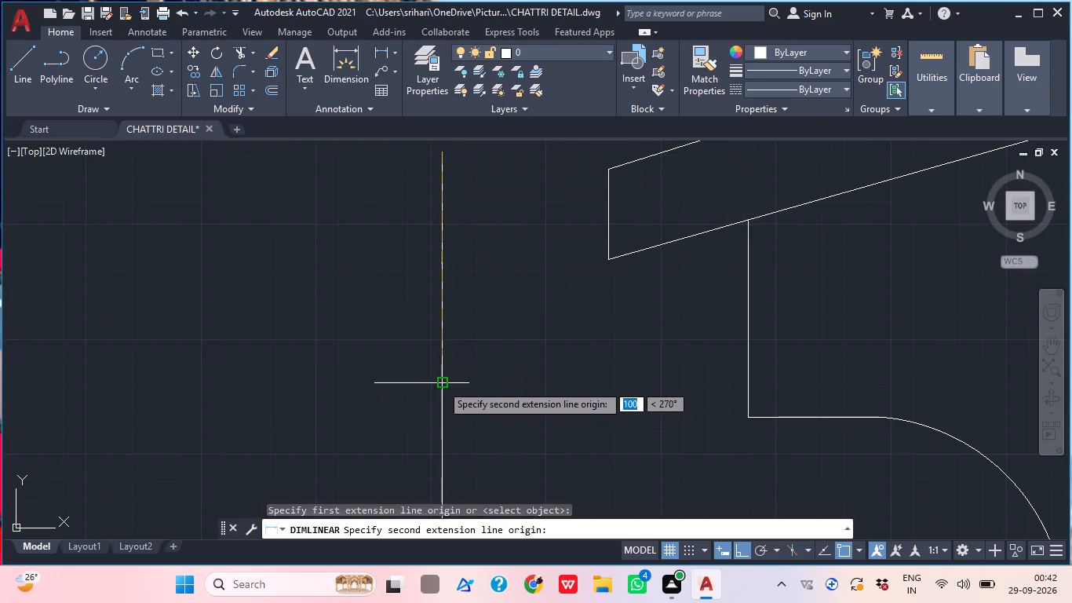
pyautogui.click(441, 384)
pyautogui.click(277, 383)
# Add a vertical linear dimension between the highest and middle ticks, in line with the dimension above it.
pyautogui.scroll(-2, 296, 368)
pyautogui.moveTo(318, 356); pyautogui.dragTo(343, 296, button='middle')
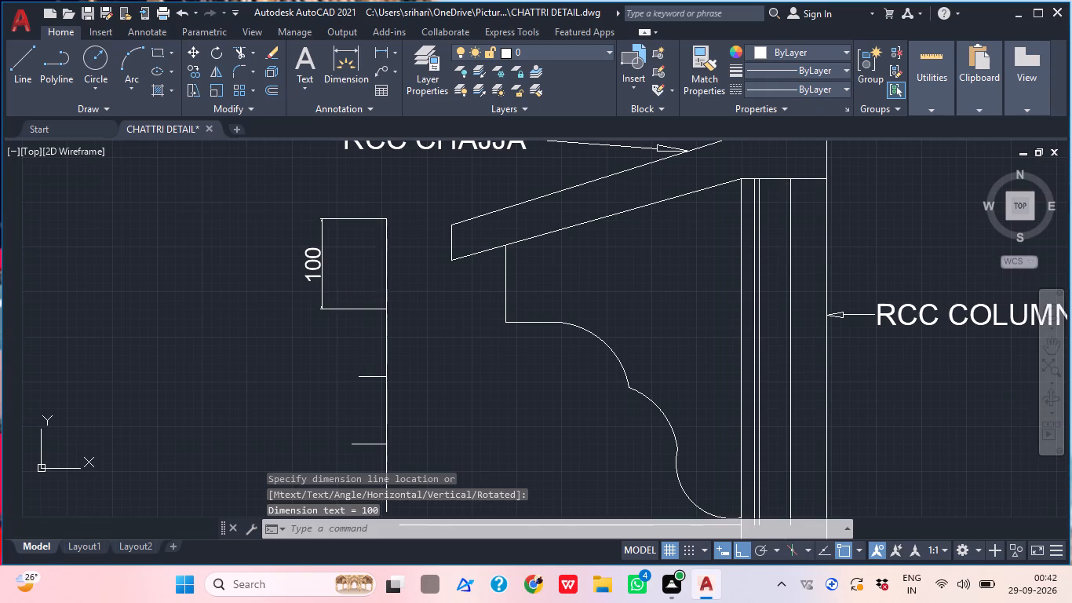
pyautogui.click(383, 46)
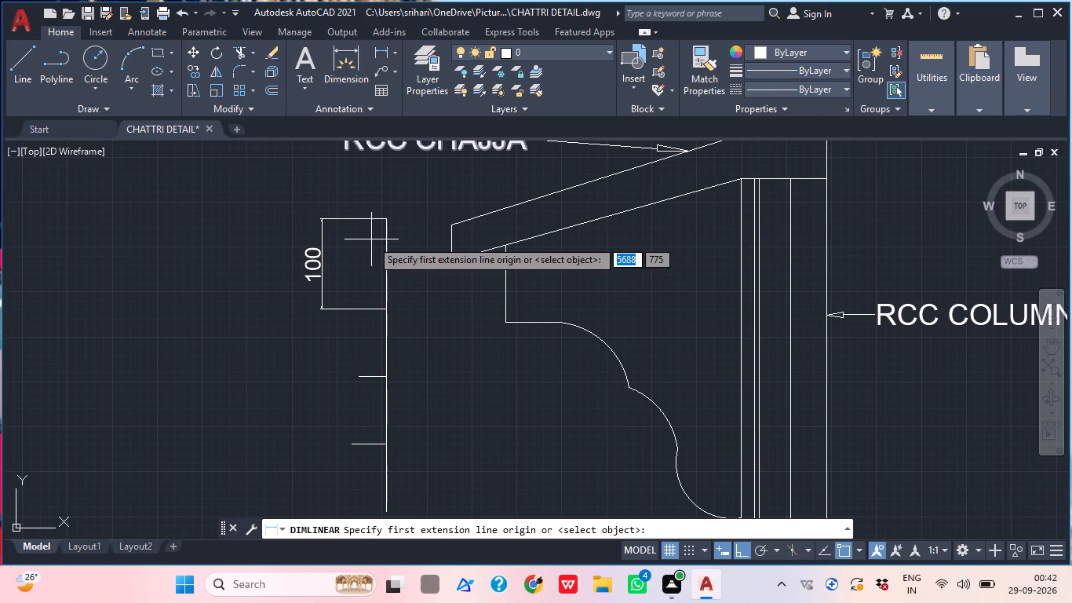
pyautogui.click(384, 312)
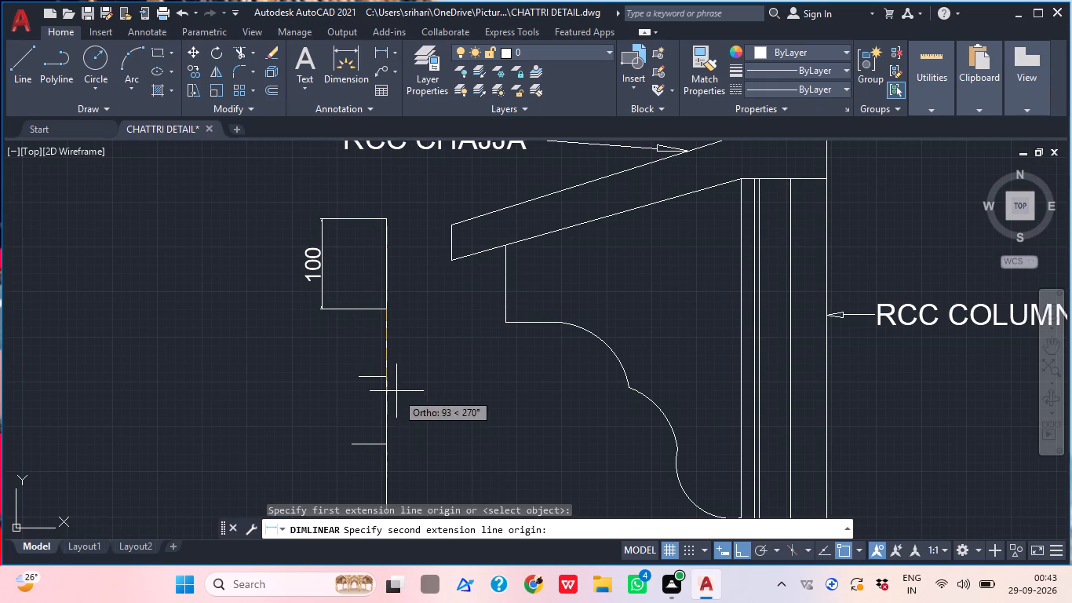
pyautogui.click(382, 378)
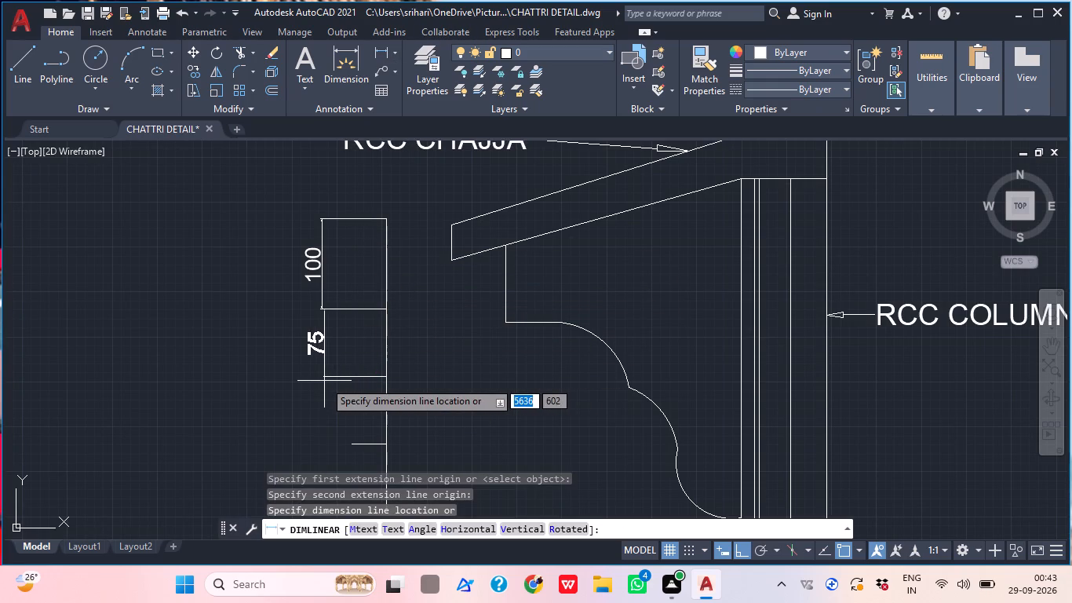
pyautogui.scroll(1, 324, 381)
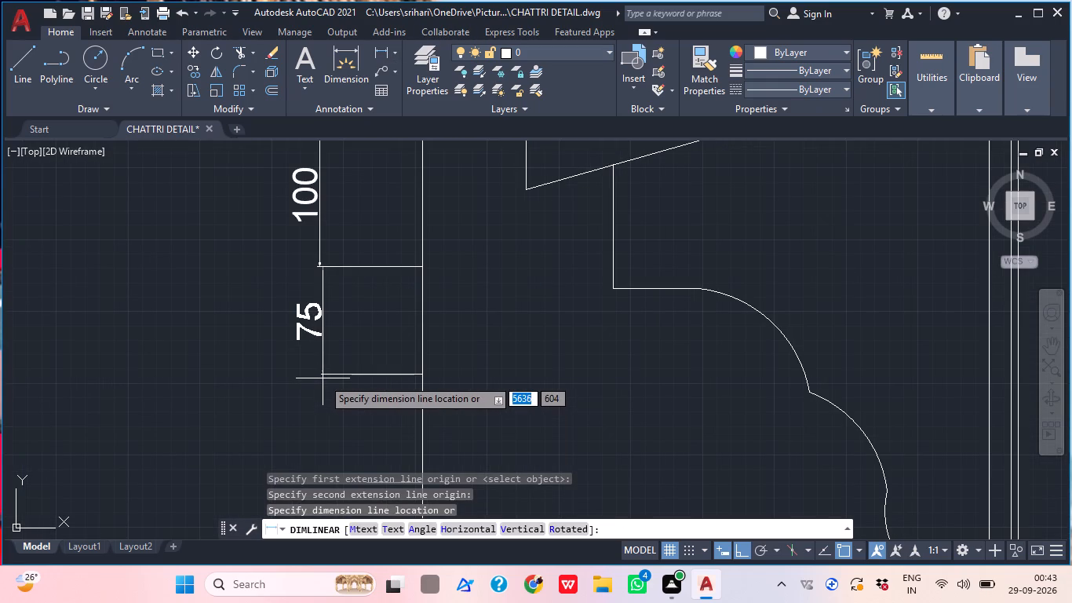
pyautogui.click(319, 378)
# Add a vertical linear dimension between the middle and lowest ticks, aligned with the dimensions above it.
pyautogui.scroll(-4, 330, 358)
pyautogui.moveTo(332, 371); pyautogui.dragTo(338, 339, button='middle')
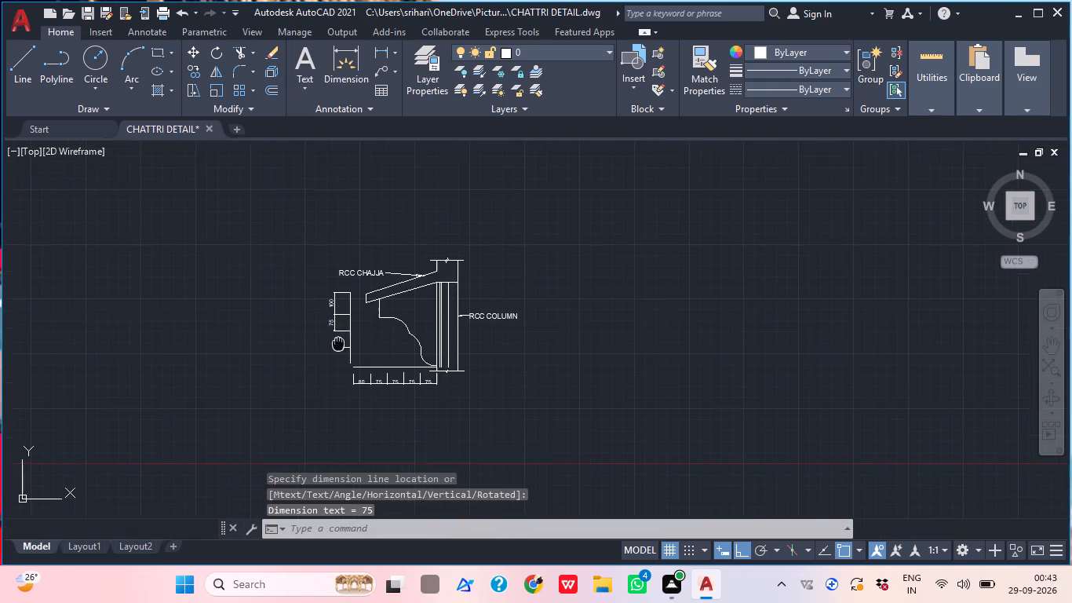
pyautogui.moveTo(338, 339); pyautogui.dragTo(341, 317, button='middle')
pyautogui.scroll(2, 341, 317)
pyautogui.click(377, 49)
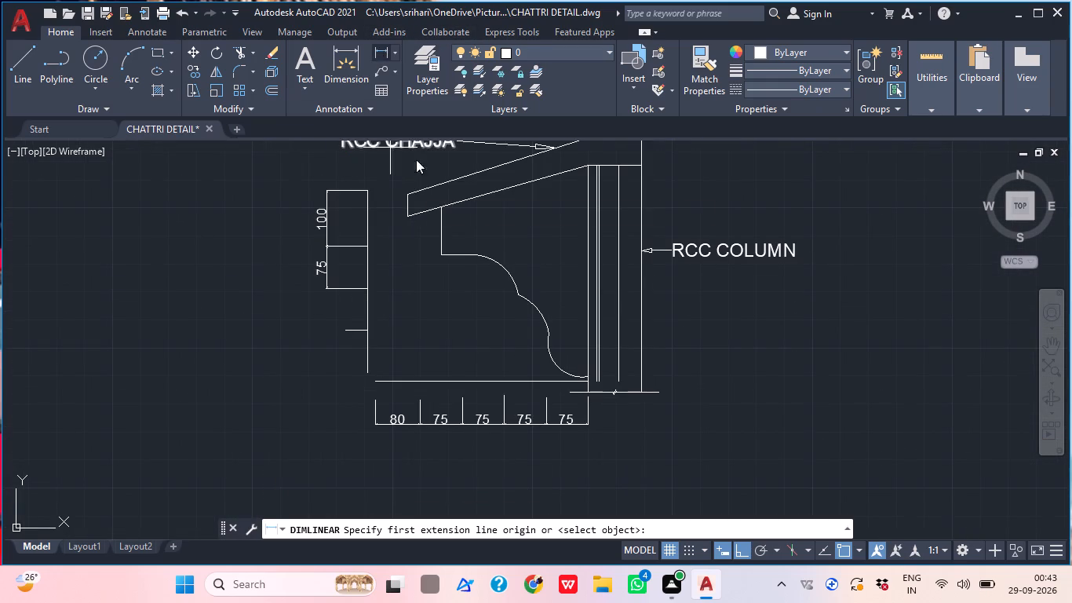
pyautogui.scroll(2, 361, 287)
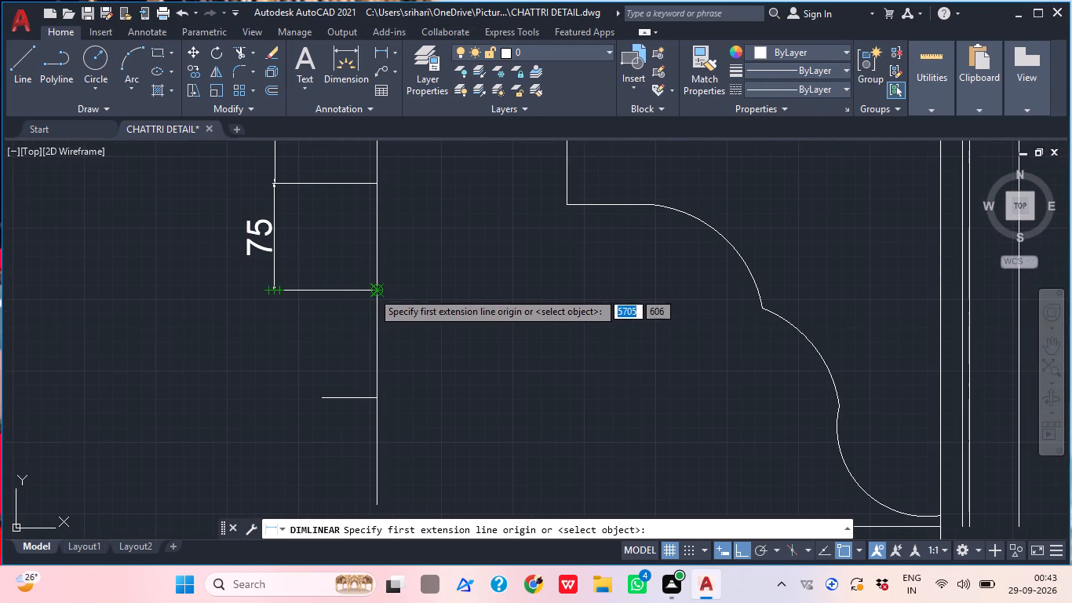
pyautogui.click(372, 291)
pyautogui.click(377, 401)
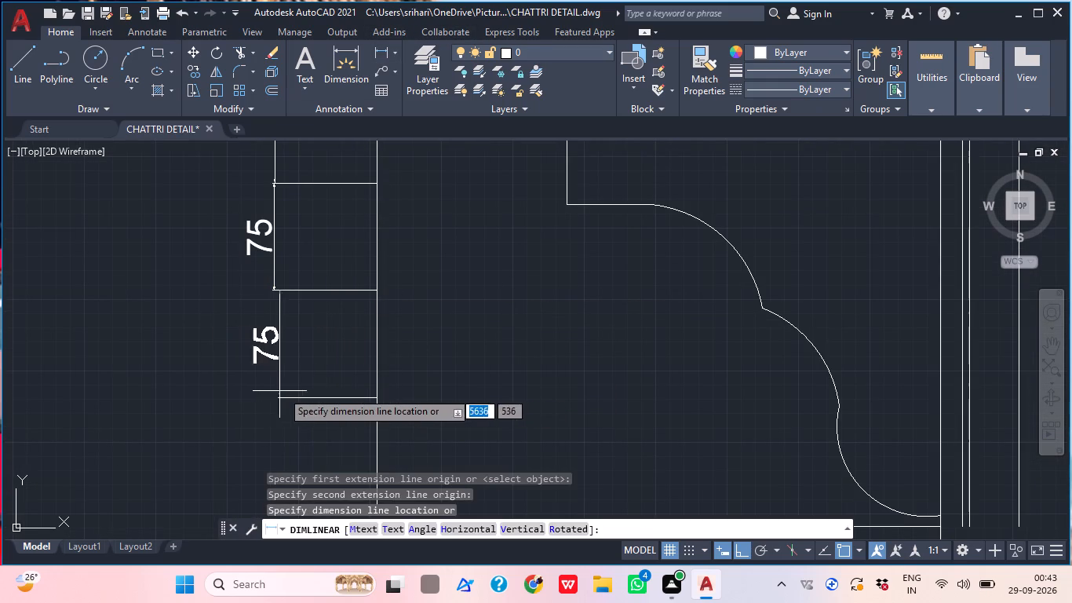
pyautogui.click(277, 291)
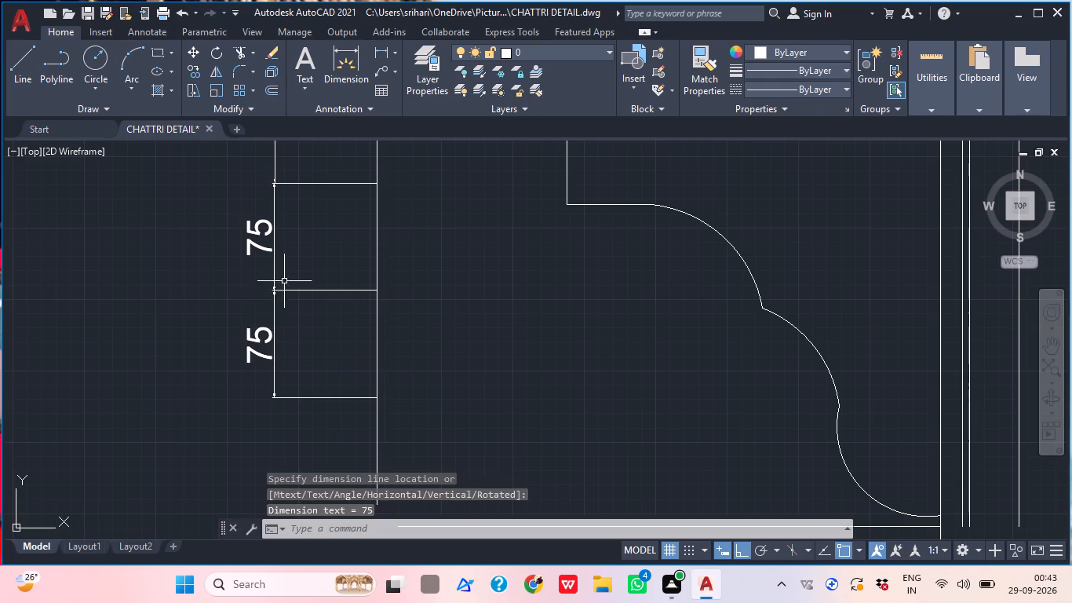
# Add a vertical linear dimension from the lowest tick to the guide line's lower end, aligned with the dimensions above it.
pyautogui.scroll(-2, 332, 240)
pyautogui.moveTo(322, 299); pyautogui.dragTo(336, 273, button='middle')
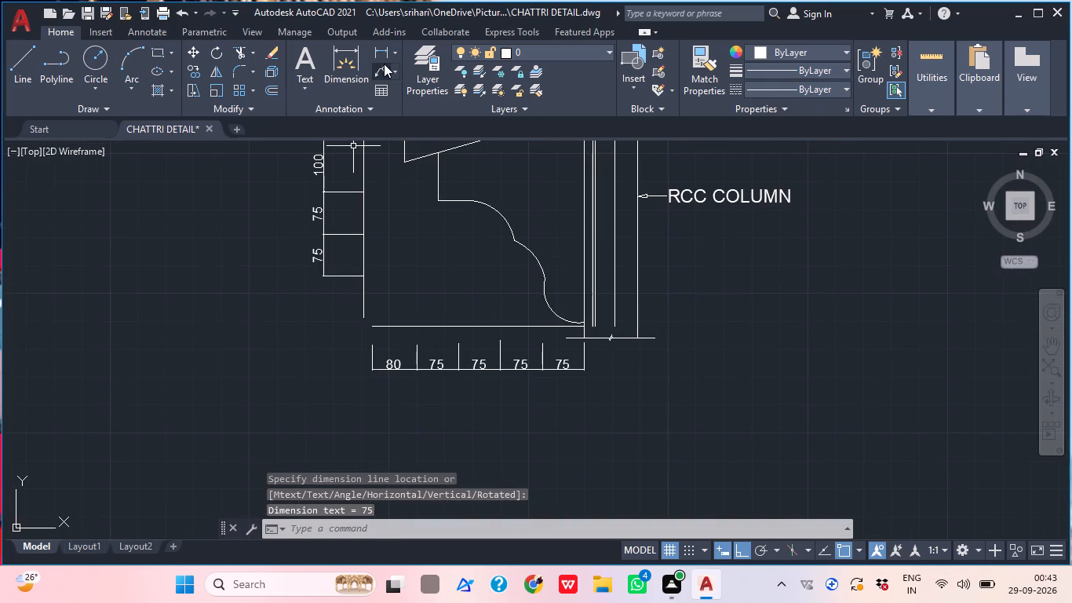
pyautogui.click(384, 59)
pyautogui.scroll(3, 364, 298)
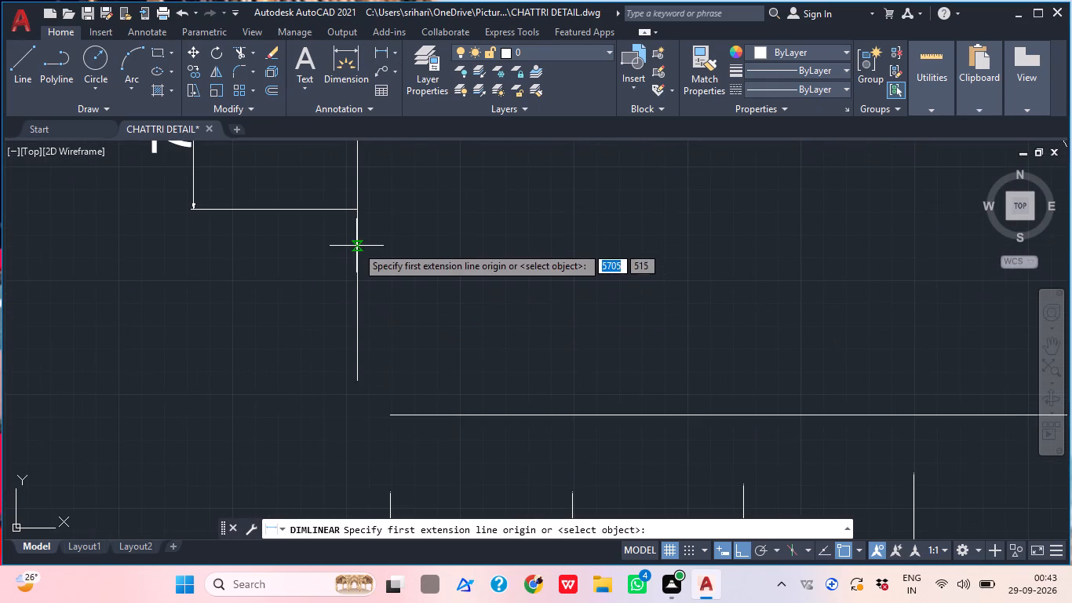
pyautogui.click(358, 214)
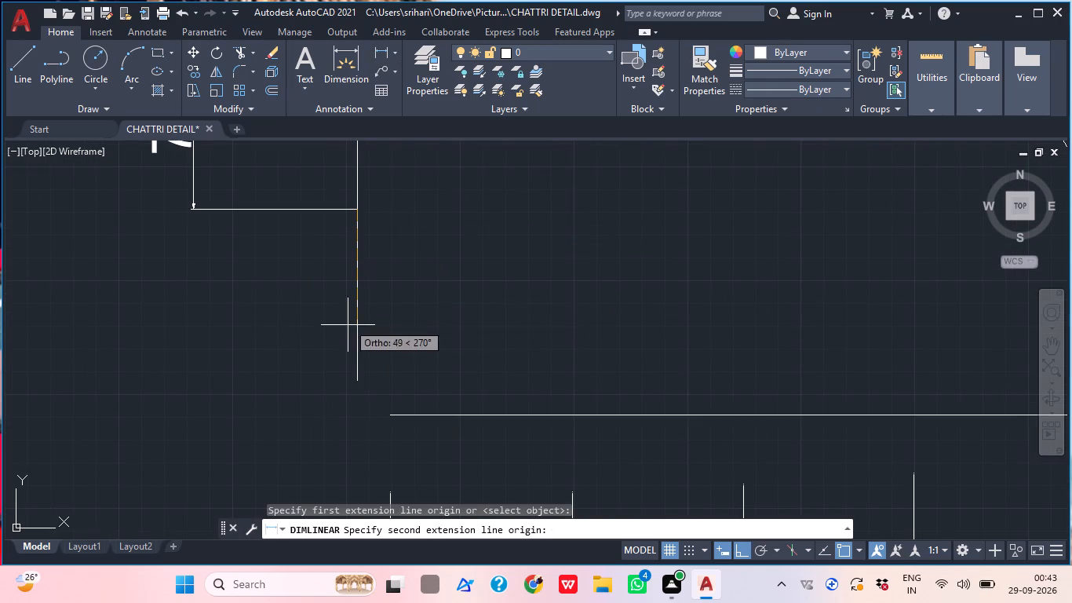
pyautogui.click(358, 374)
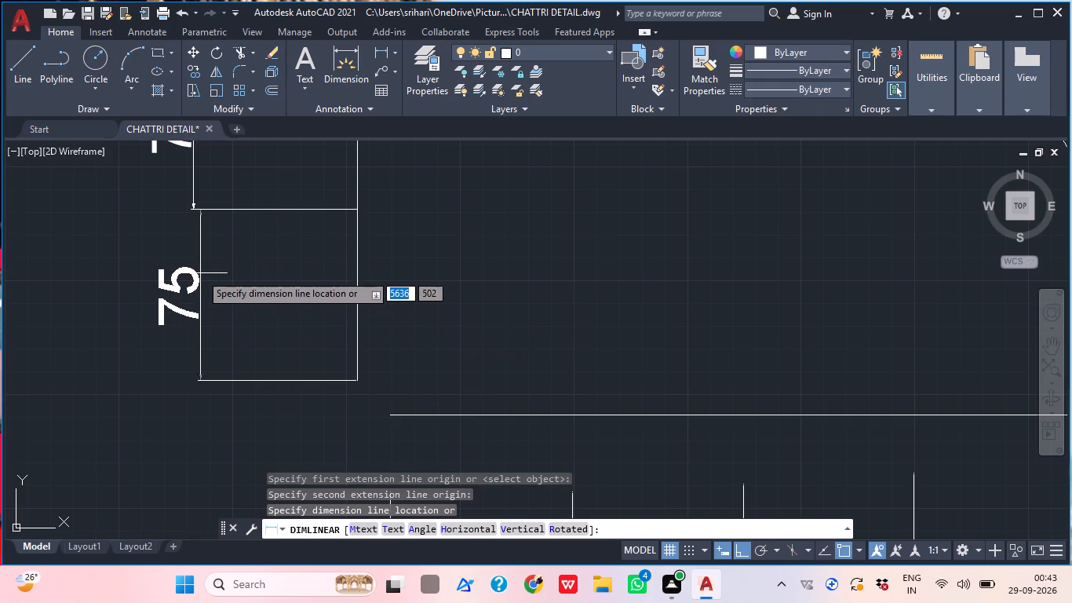
pyautogui.click(195, 208)
# Select the vertical dimension chain and shorten its extension lines at the guide's upper end and highest tick, pulling them away from the guide.
pyautogui.scroll(-1, 272, 235)
pyautogui.moveTo(275, 319); pyautogui.dragTo(270, 372, button='middle')
pyautogui.scroll(-3, 305, 311)
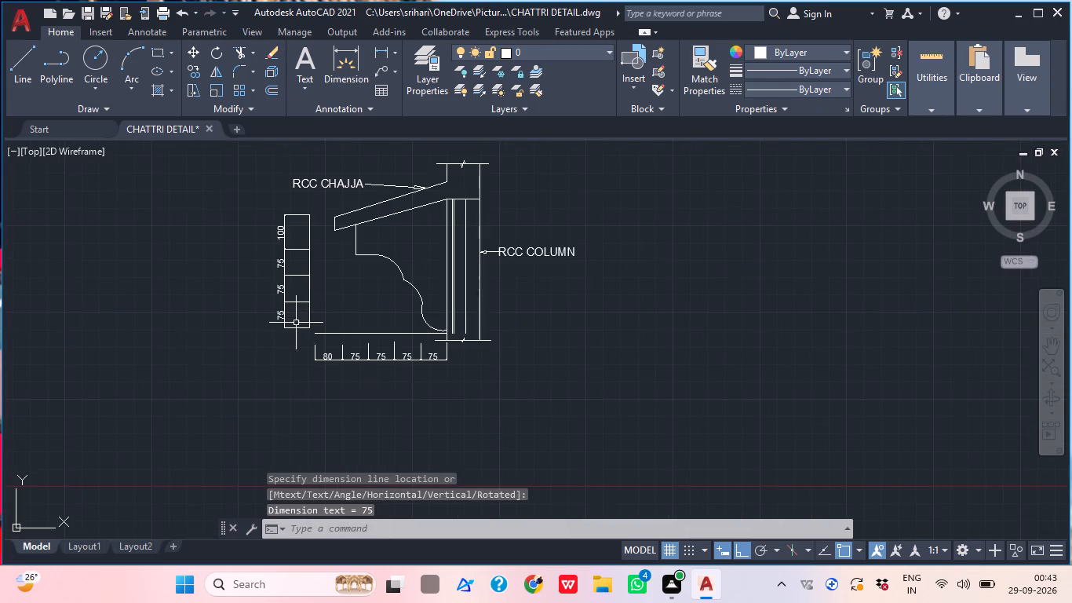
pyautogui.scroll(2, 295, 328)
pyautogui.click(318, 333)
pyautogui.scroll(-2, 315, 222)
pyautogui.scroll(1, 315, 222)
pyautogui.moveTo(304, 174); pyautogui.dragTo(304, 327, button='middle')
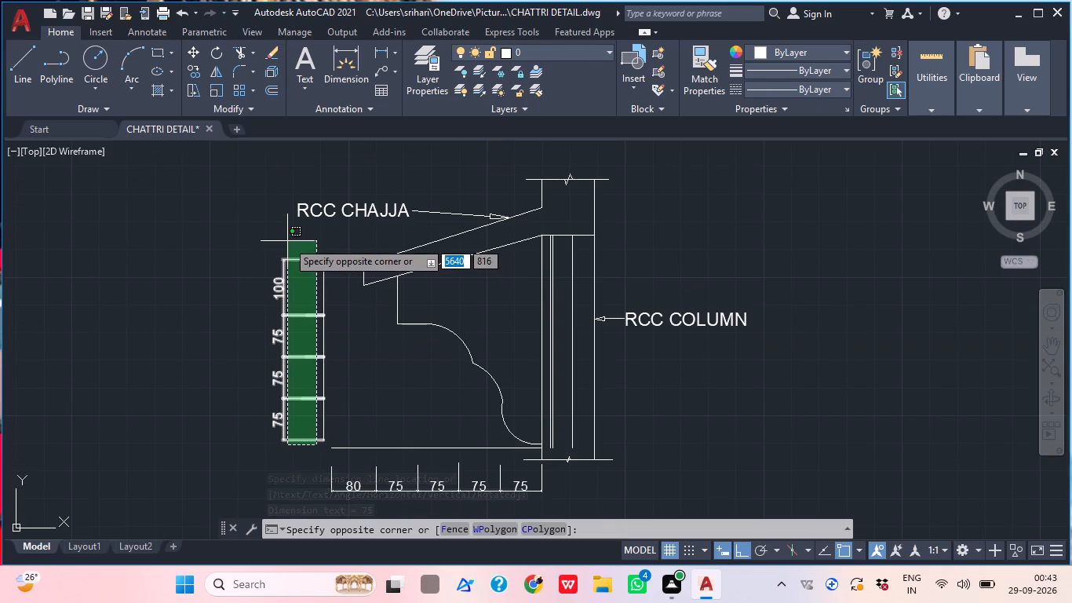
pyautogui.click(287, 241)
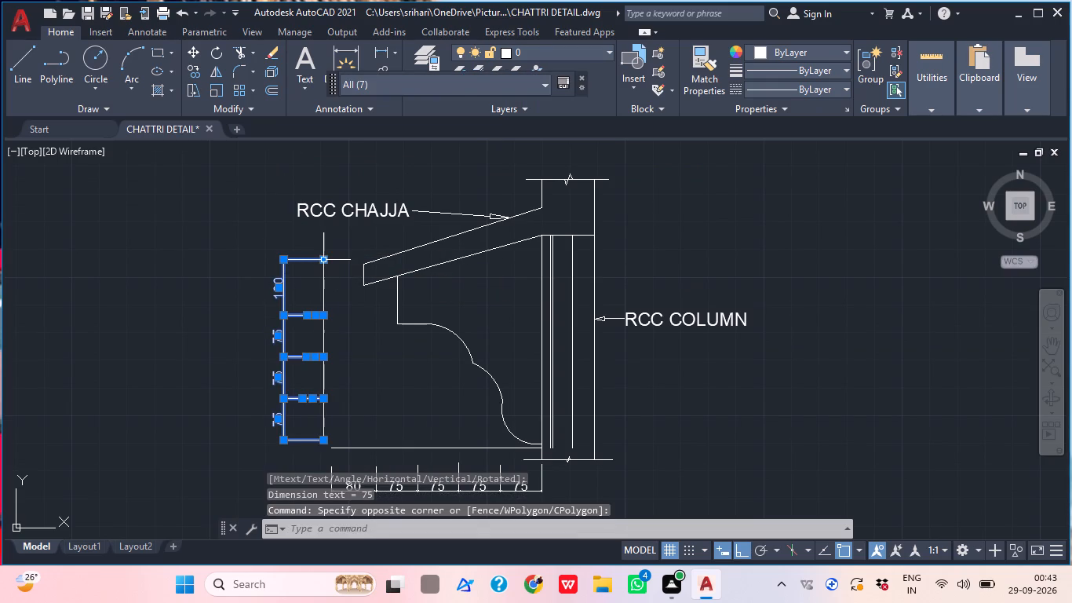
pyautogui.click(325, 259)
pyautogui.scroll(3, 306, 257)
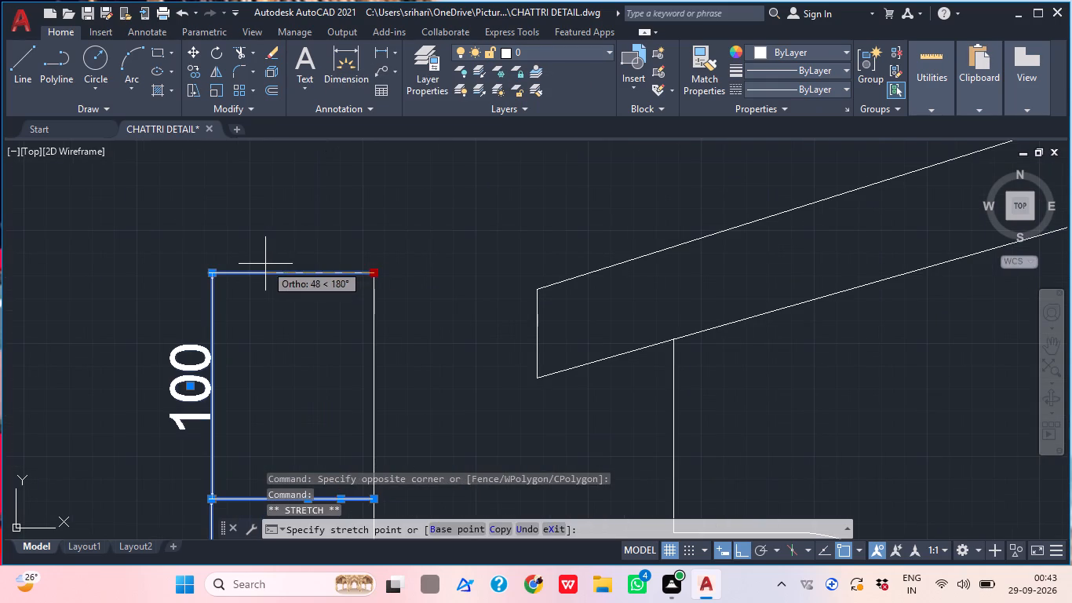
pyautogui.click(265, 264)
pyautogui.scroll(-3, 294, 269)
pyautogui.scroll(4, 310, 345)
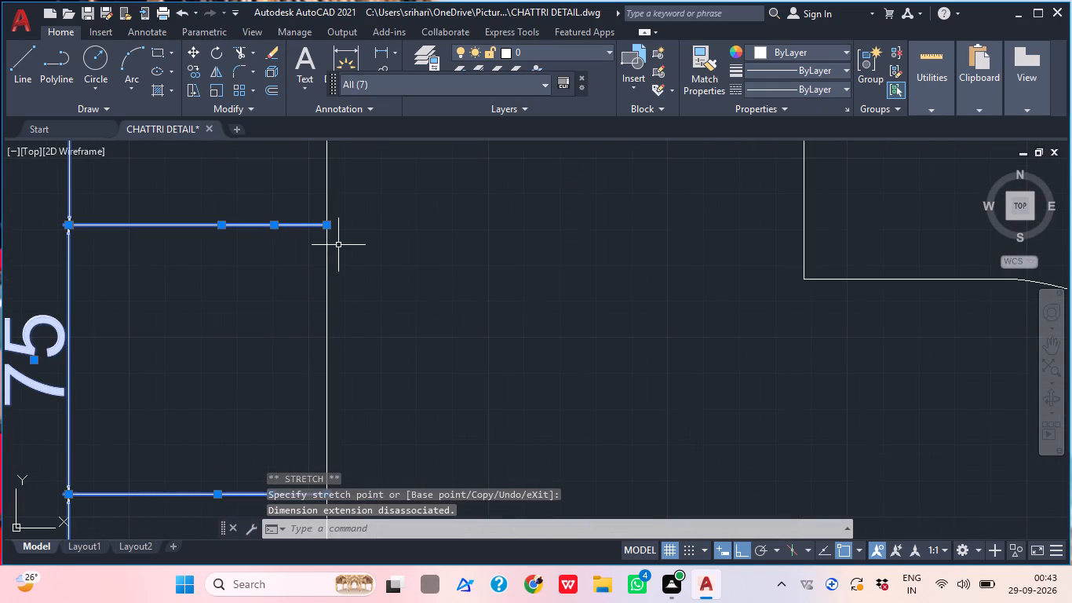
pyautogui.click(328, 226)
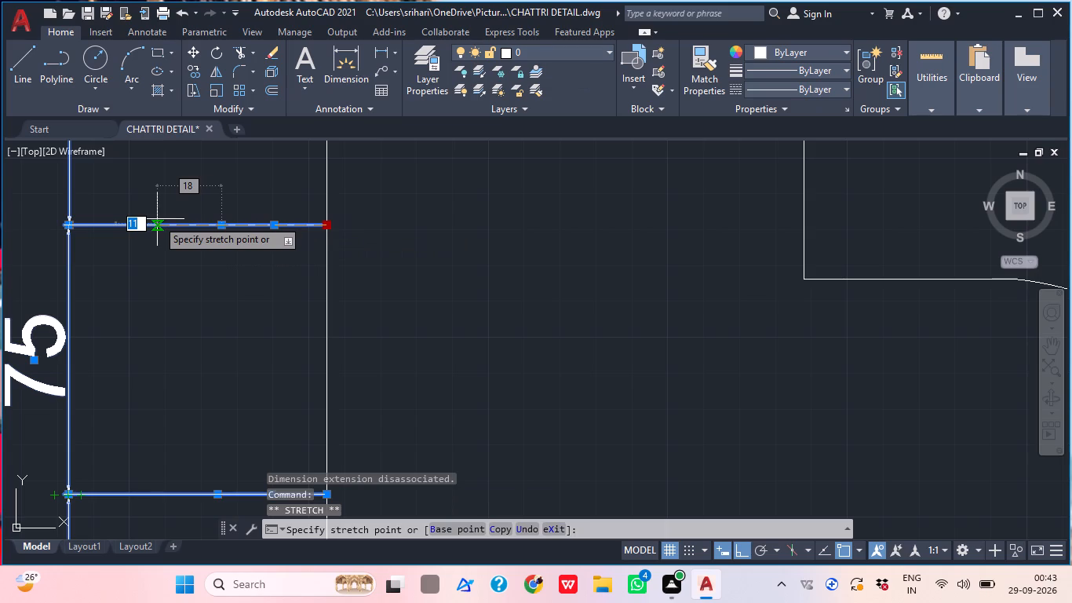
pyautogui.click(142, 222)
pyautogui.scroll(-3, 183, 205)
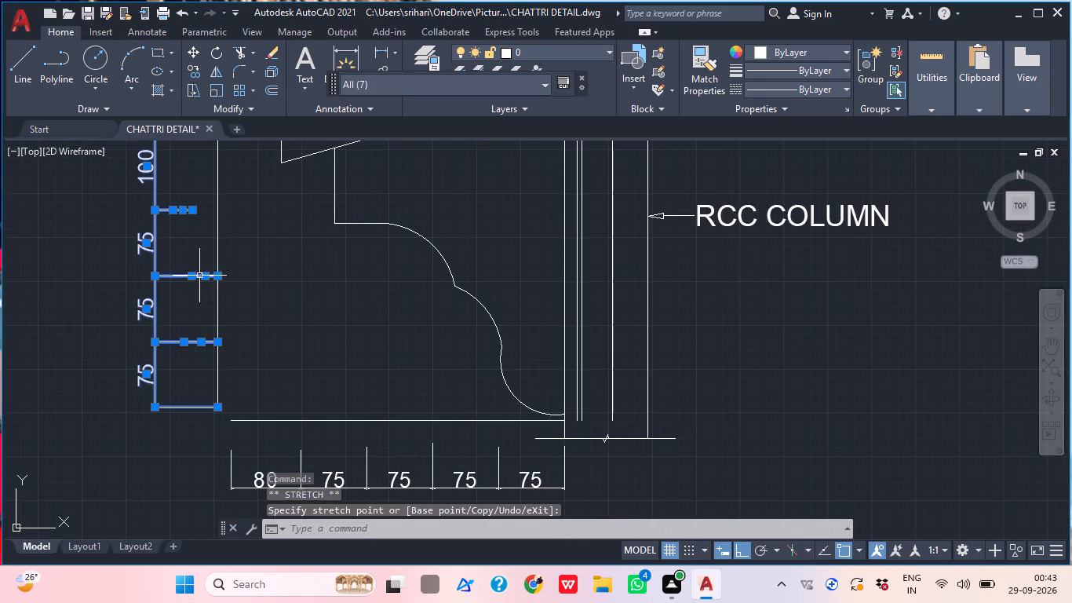
# Shorten the vertical dimensions' extension lines at the middle tick, lowest tick and guide's lower end, pulling them away from the guide.
pyautogui.scroll(3, 217, 279)
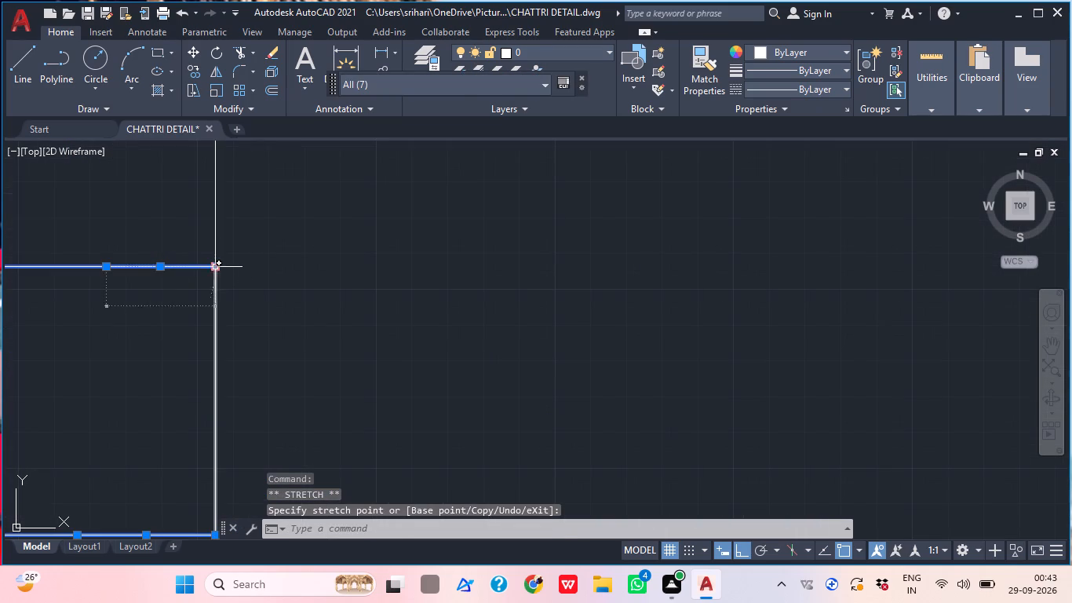
pyautogui.click(213, 269)
pyautogui.scroll(-2, 112, 274)
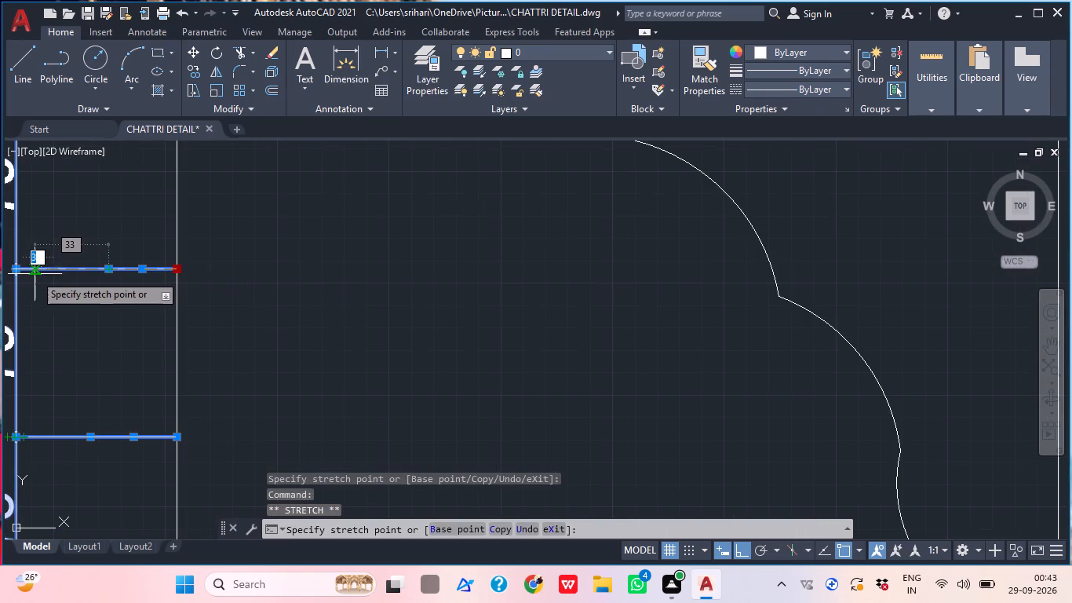
pyautogui.click(42, 273)
pyautogui.scroll(-3, 86, 253)
pyautogui.moveTo(101, 280); pyautogui.dragTo(112, 261, button='middle')
pyautogui.scroll(2, 115, 287)
pyautogui.click(122, 267)
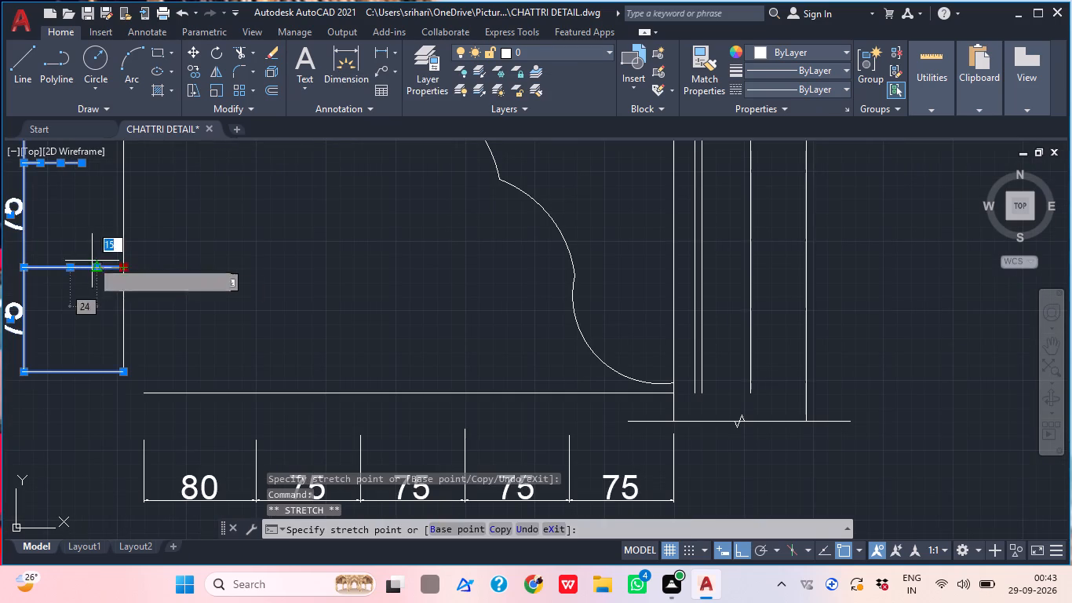
pyautogui.scroll(3, 62, 261)
pyautogui.click(35, 289)
pyautogui.scroll(-4, 97, 262)
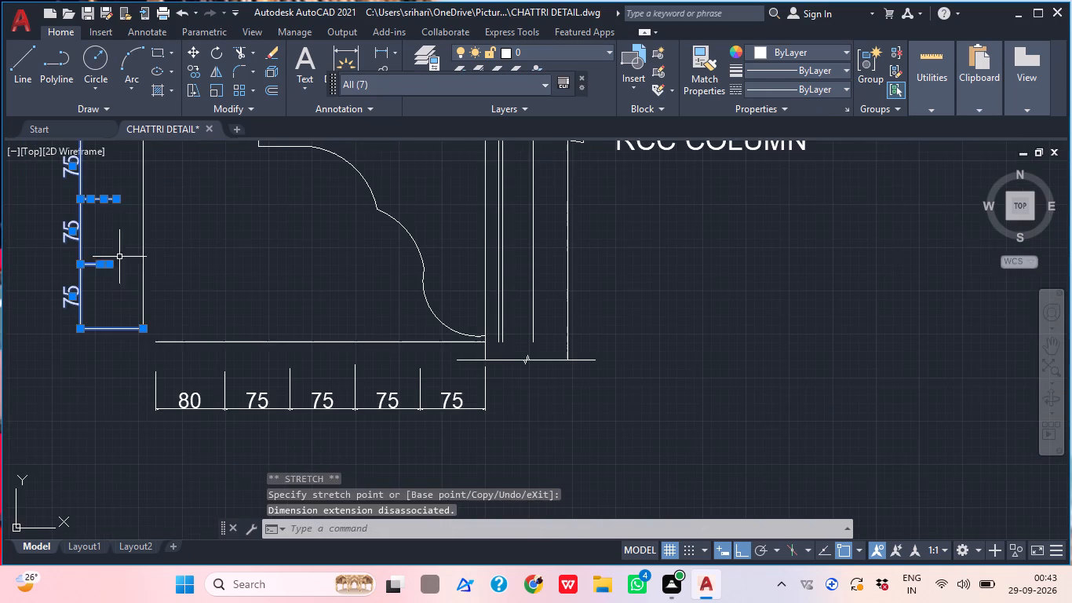
pyautogui.scroll(3, 139, 351)
pyautogui.moveTo(142, 334); pyautogui.dragTo(245, 334, button='middle')
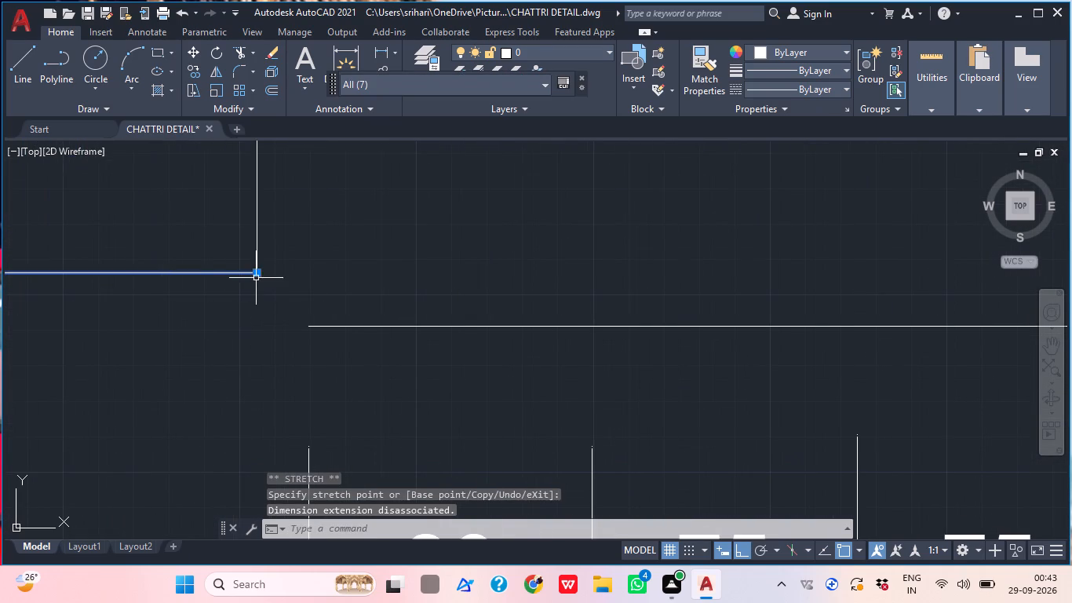
pyautogui.click(256, 272)
pyautogui.click(64, 272)
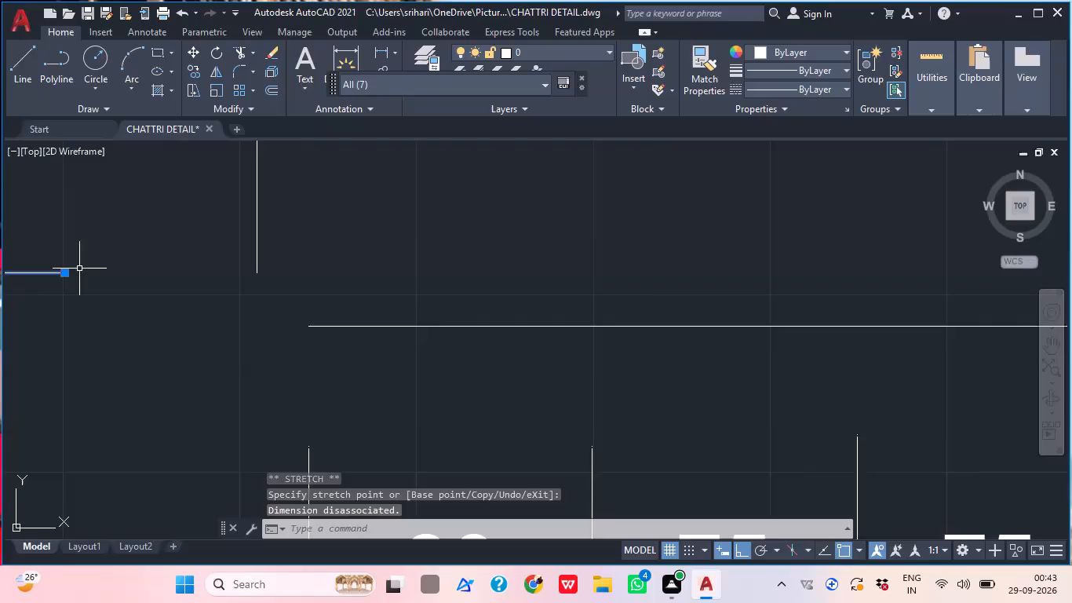
pyautogui.scroll(-2, 126, 258)
pyautogui.moveTo(135, 273); pyautogui.dragTo(177, 418, button='middle')
pyautogui.press('Escape')
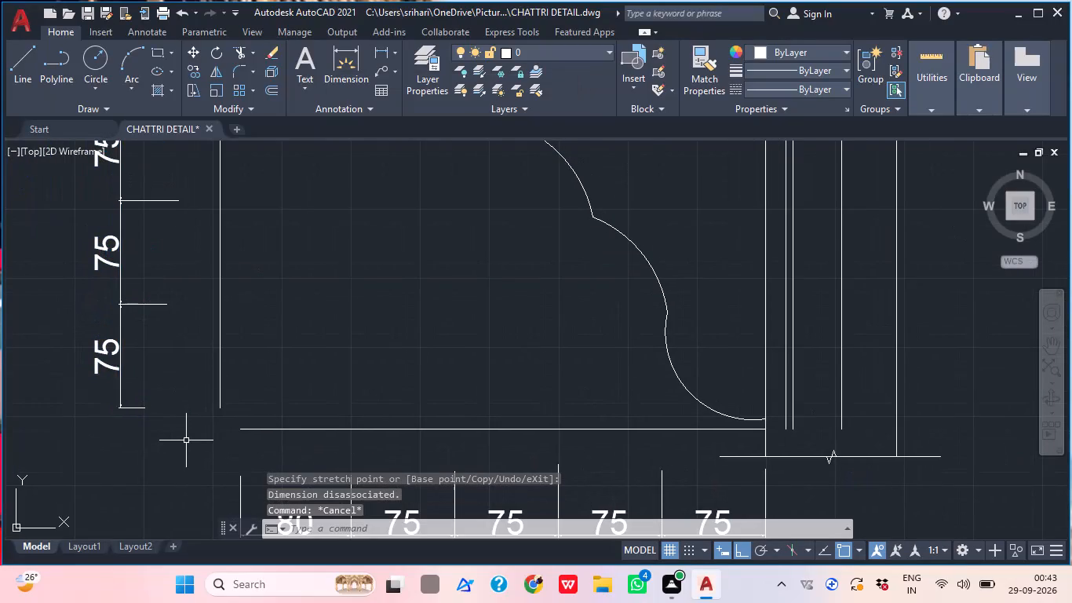
# Trim the excess lengths of the three horizontal tick lines beyond the shortened extension lines.
pyautogui.moveTo(206, 305); pyautogui.dragTo(202, 461, button='middle')
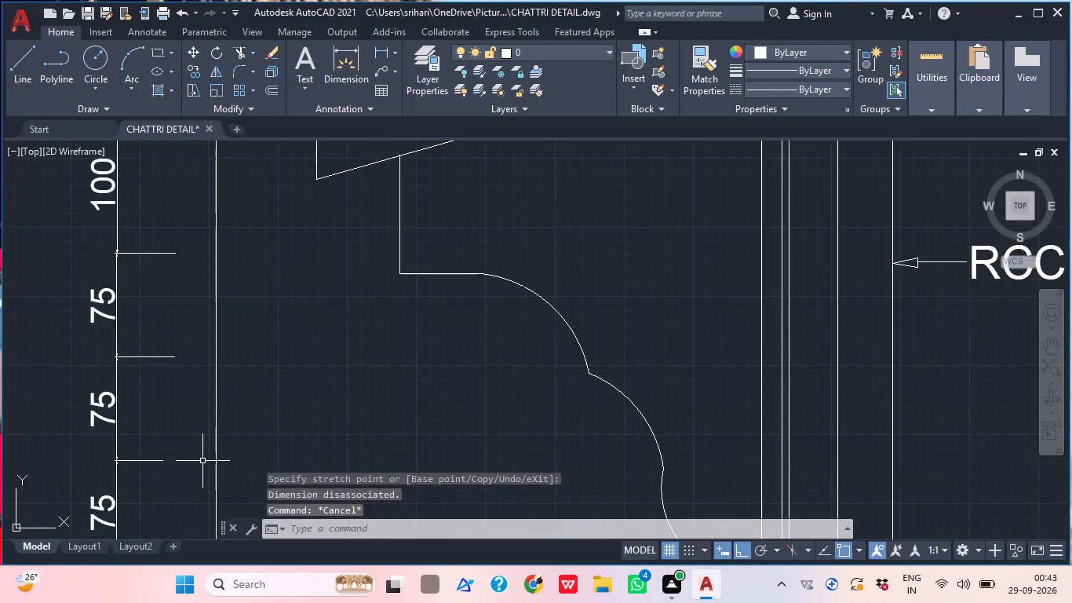
pyautogui.press('t')
pyautogui.press('r')
pyautogui.press('space')
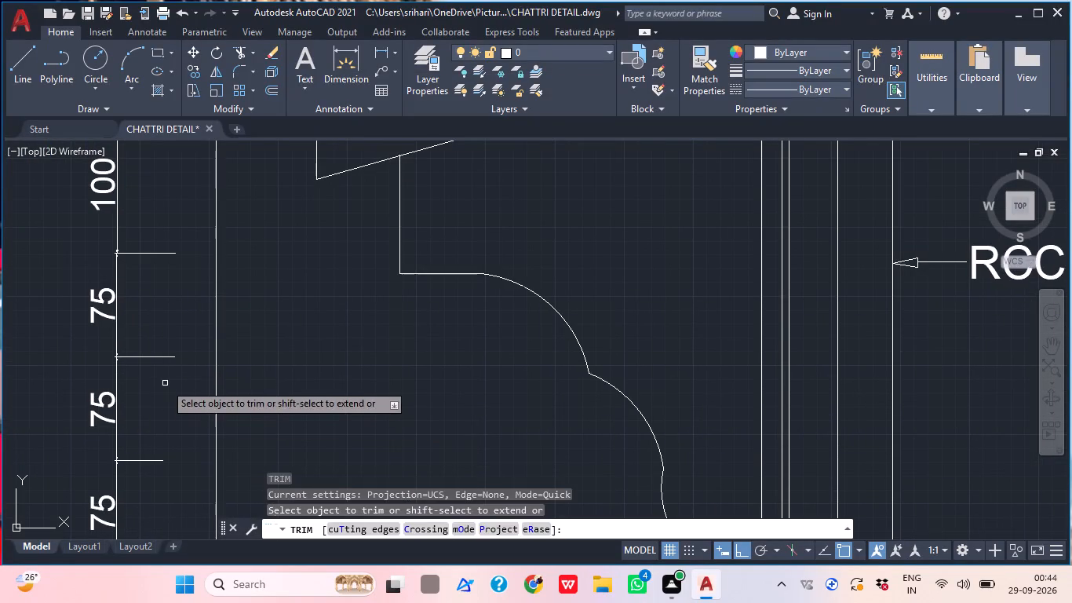
pyautogui.click(165, 383)
pyautogui.click(160, 239)
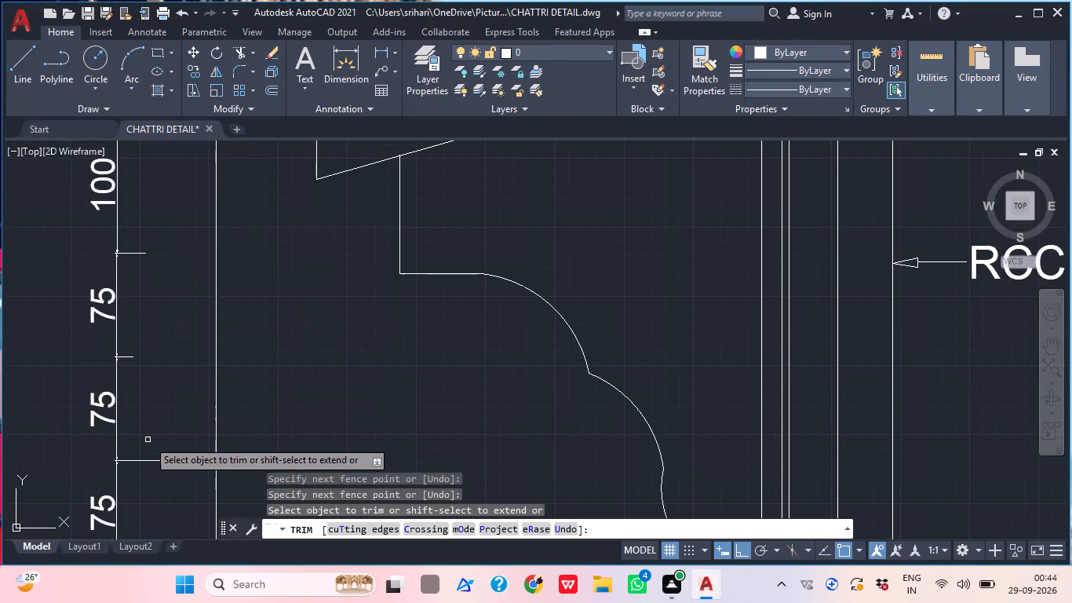
pyautogui.click(159, 433)
pyautogui.click(140, 502)
pyautogui.scroll(-2, 182, 401)
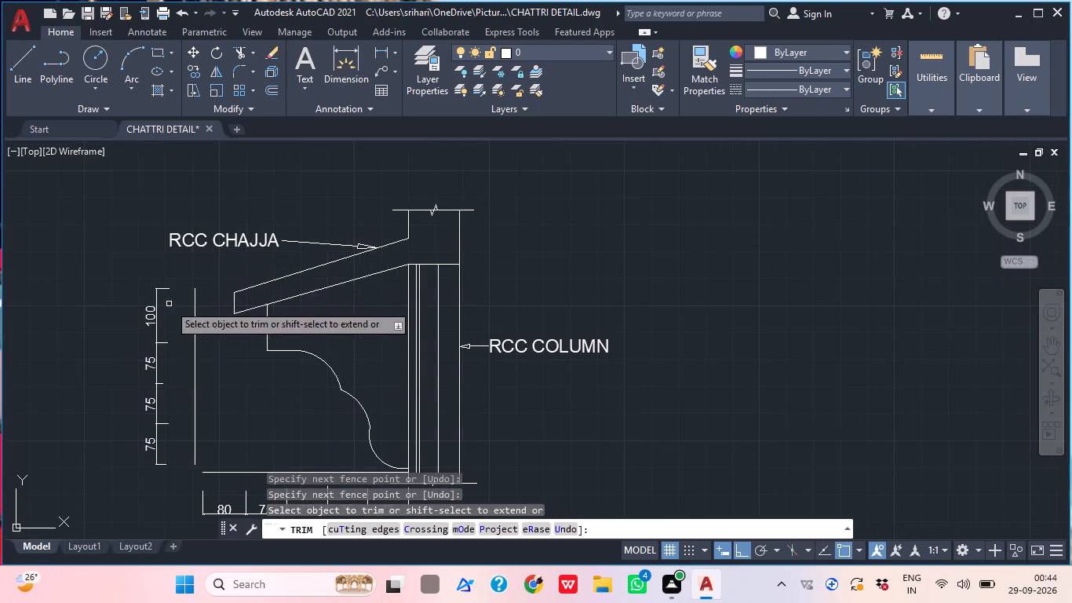
pyautogui.press('Escape')
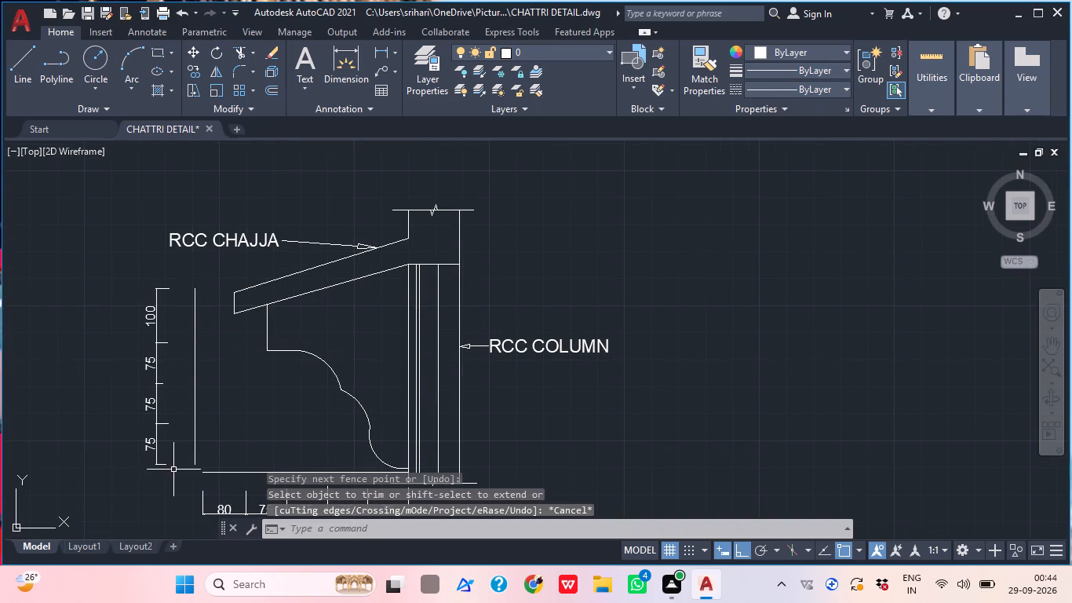
# Move the four vertical dimensions about 60 units horizontally toward the section so their short extension lines meet the vertical guide.
pyautogui.click(177, 476)
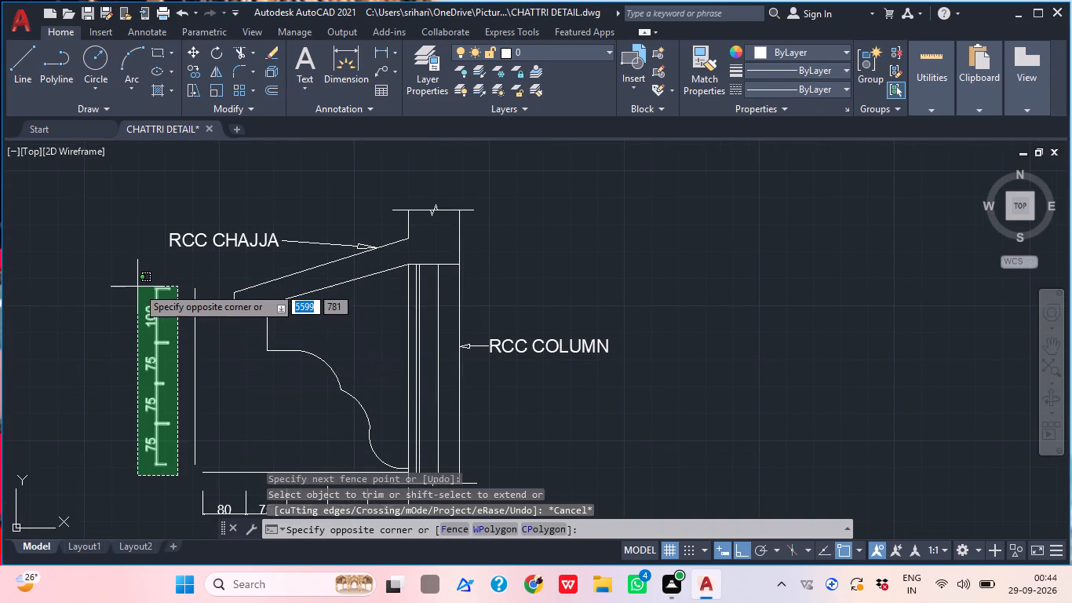
pyautogui.click(136, 277)
pyautogui.press('m')
pyautogui.press('space')
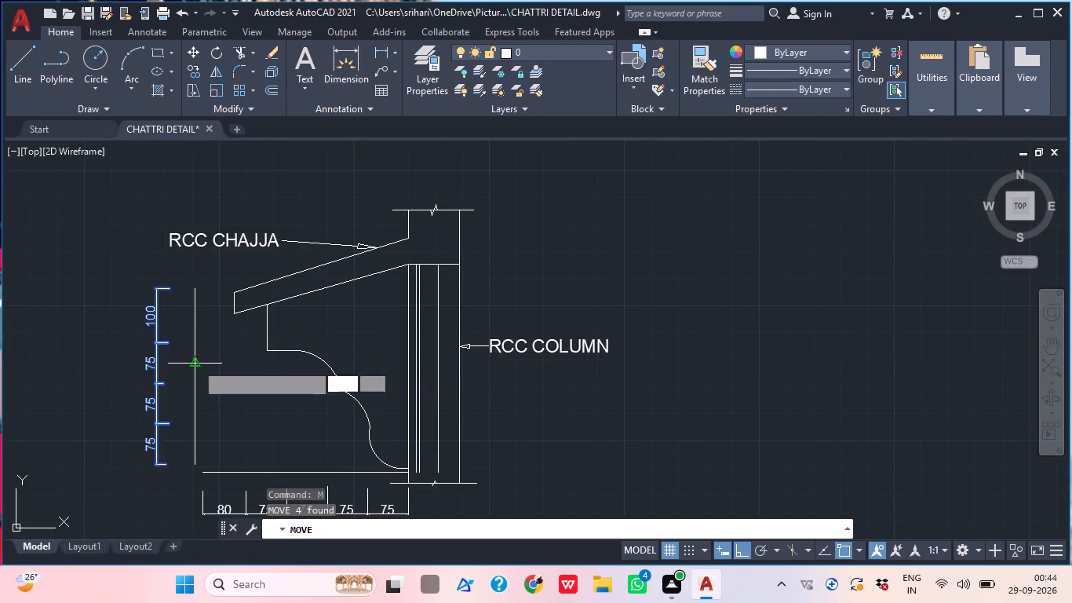
pyautogui.click(161, 461)
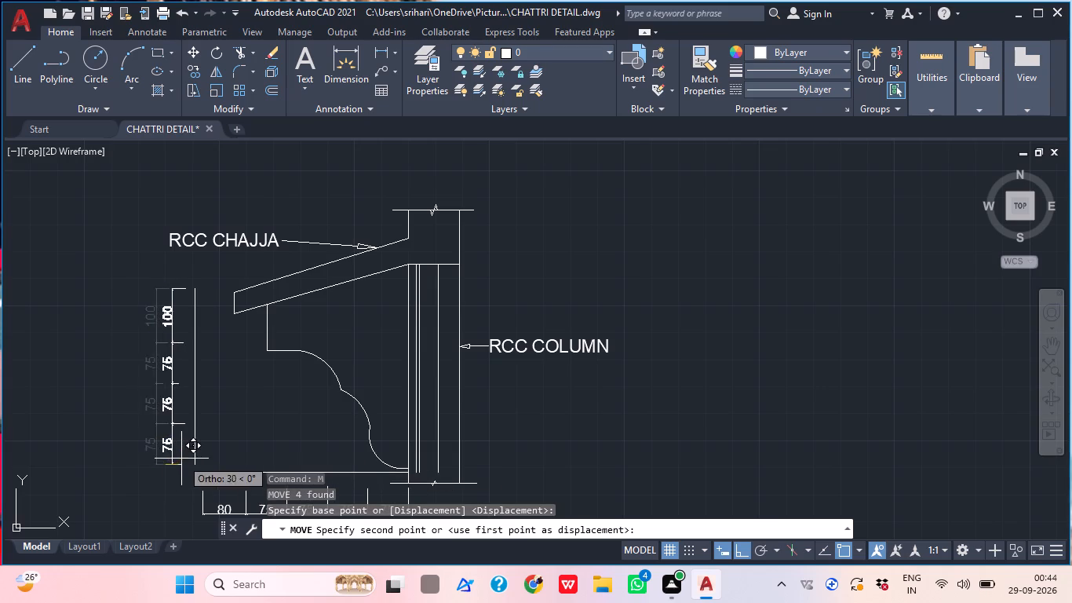
pyautogui.scroll(1, 193, 459)
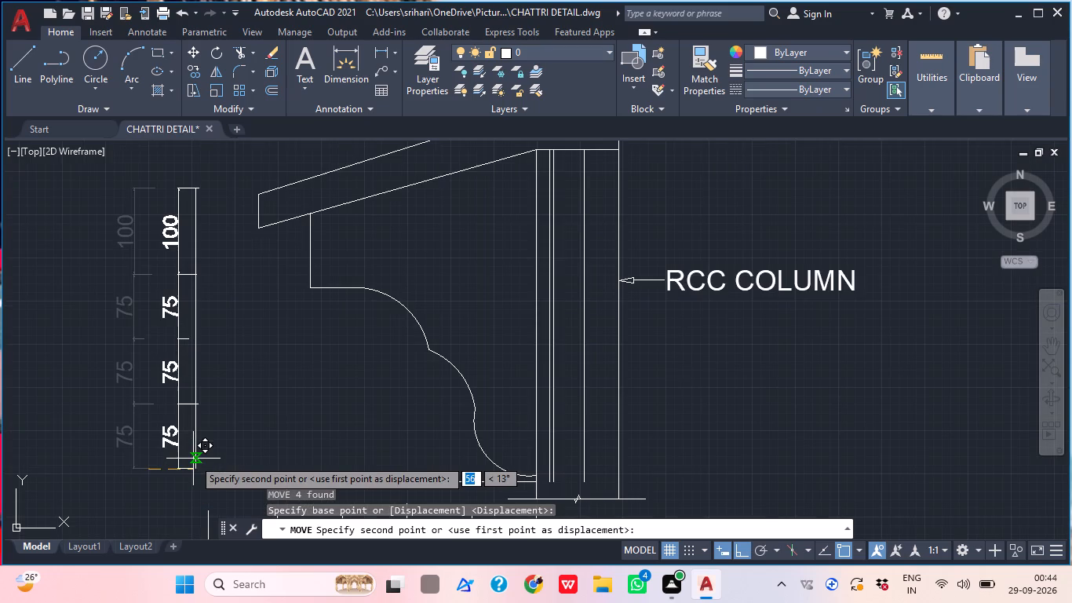
pyautogui.scroll(3, 199, 456)
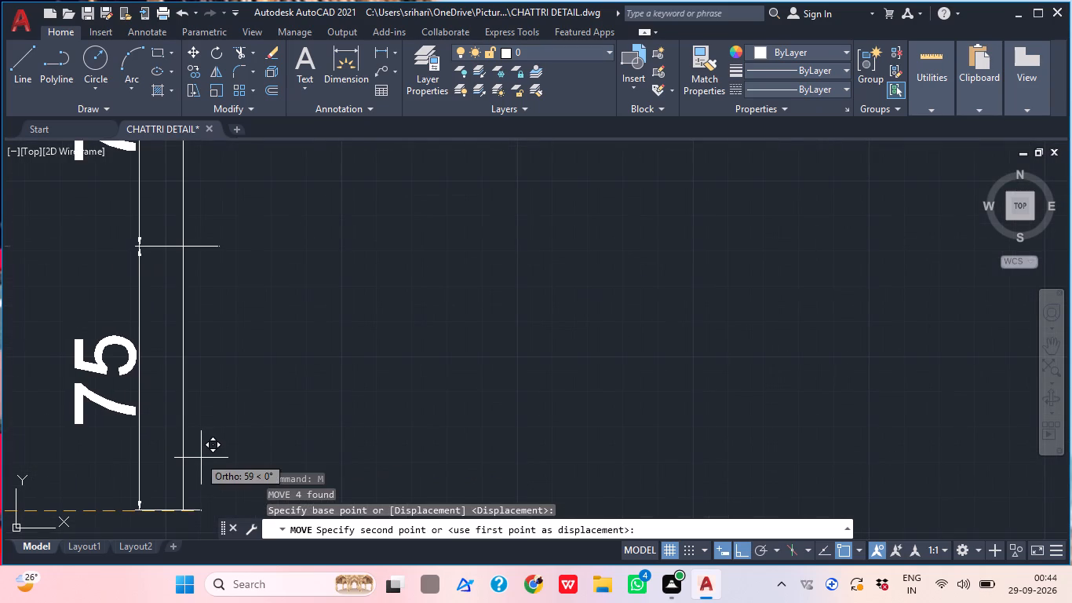
pyautogui.click(205, 459)
# Add an overall horizontal linear dimension along the full base line, placed between that line and the bottom dimension chain.
pyautogui.scroll(-5, 224, 421)
pyautogui.moveTo(288, 393); pyautogui.dragTo(255, 433, button='middle')
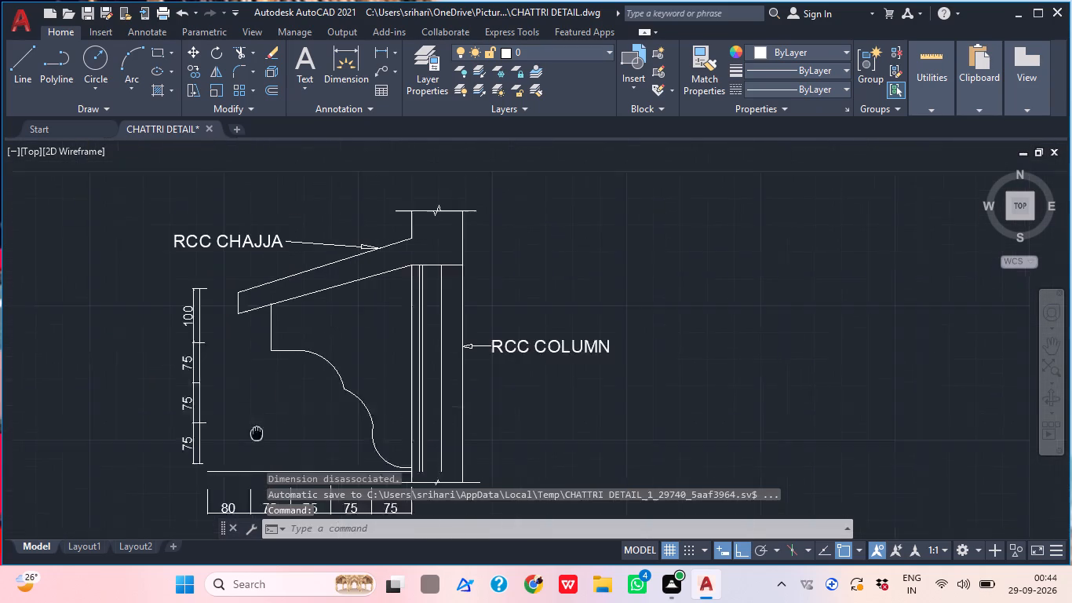
pyautogui.moveTo(255, 433); pyautogui.dragTo(234, 451, button='middle')
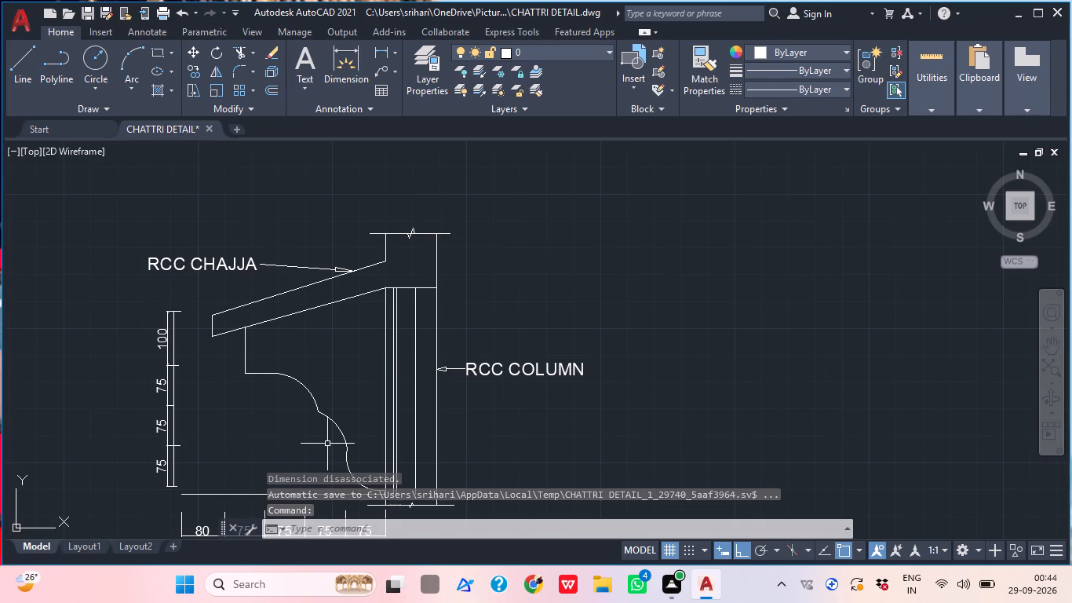
pyautogui.moveTo(327, 444); pyautogui.dragTo(337, 396, button='middle')
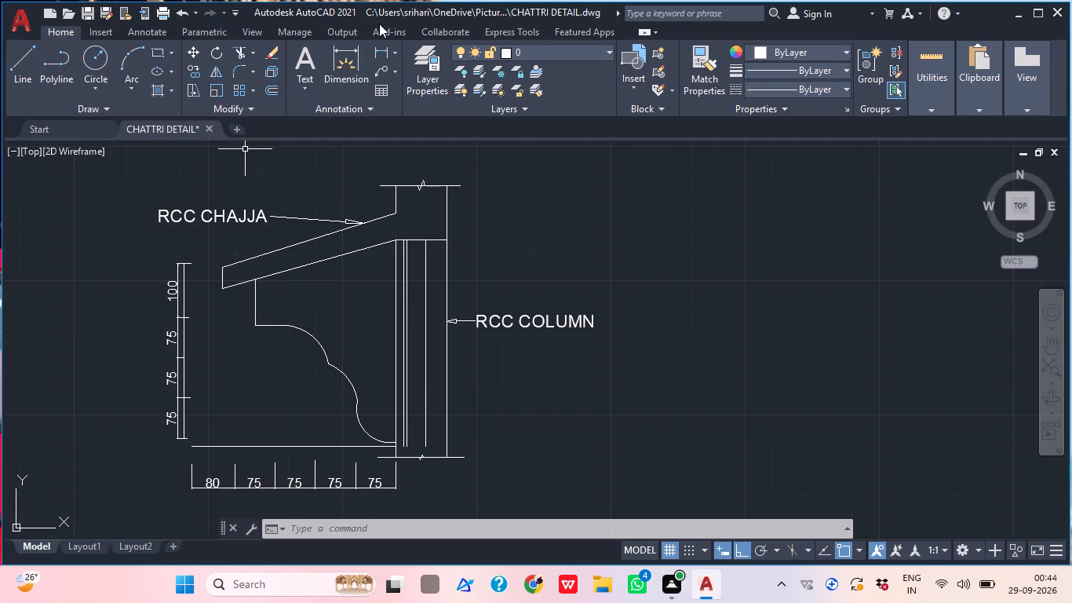
pyautogui.click(374, 45)
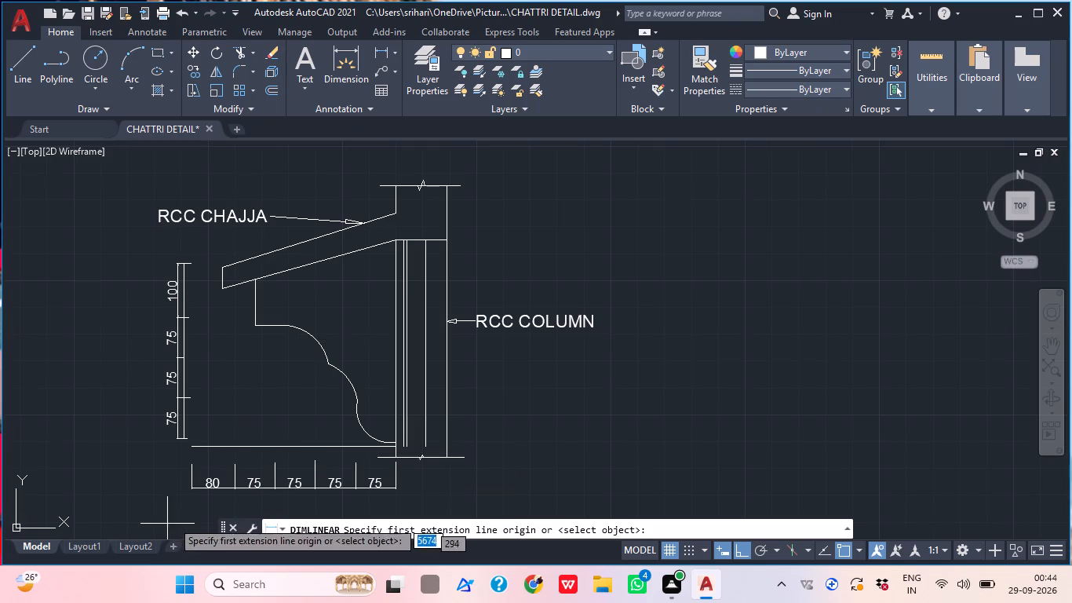
pyautogui.click(190, 448)
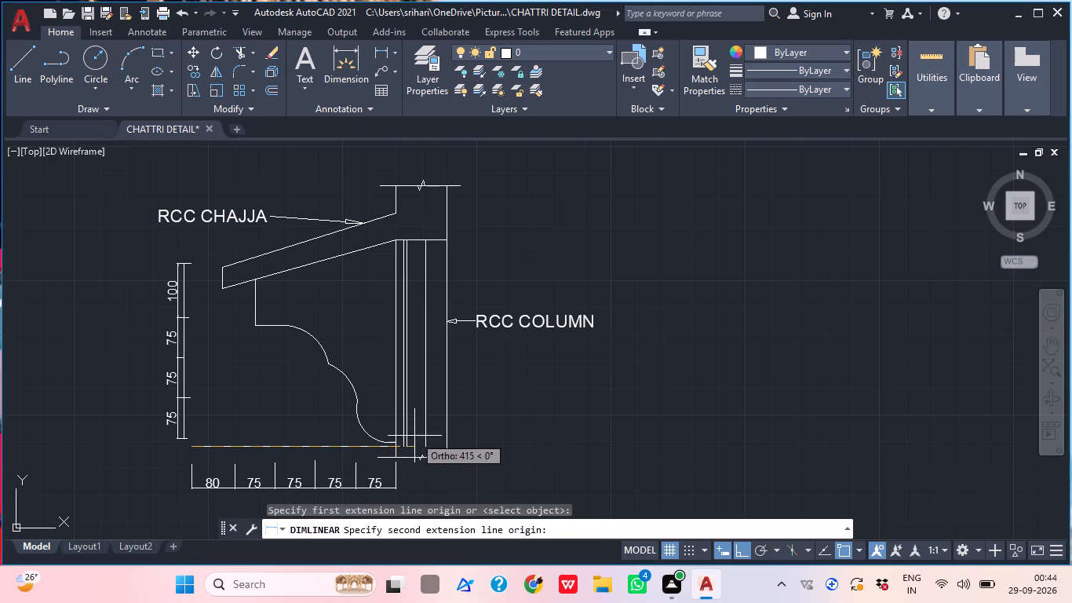
pyautogui.click(395, 448)
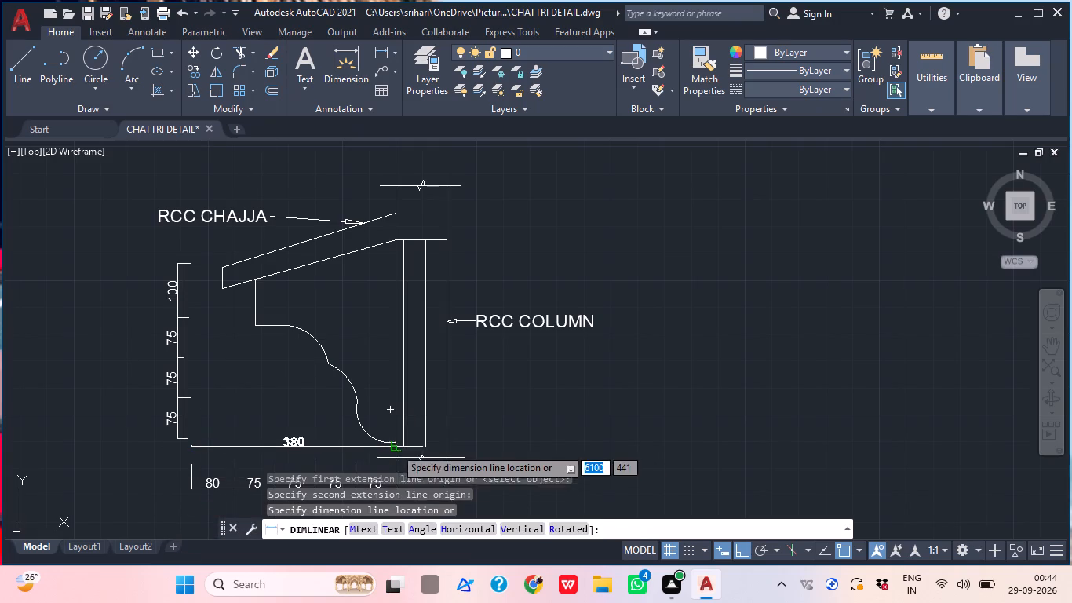
pyautogui.click(383, 468)
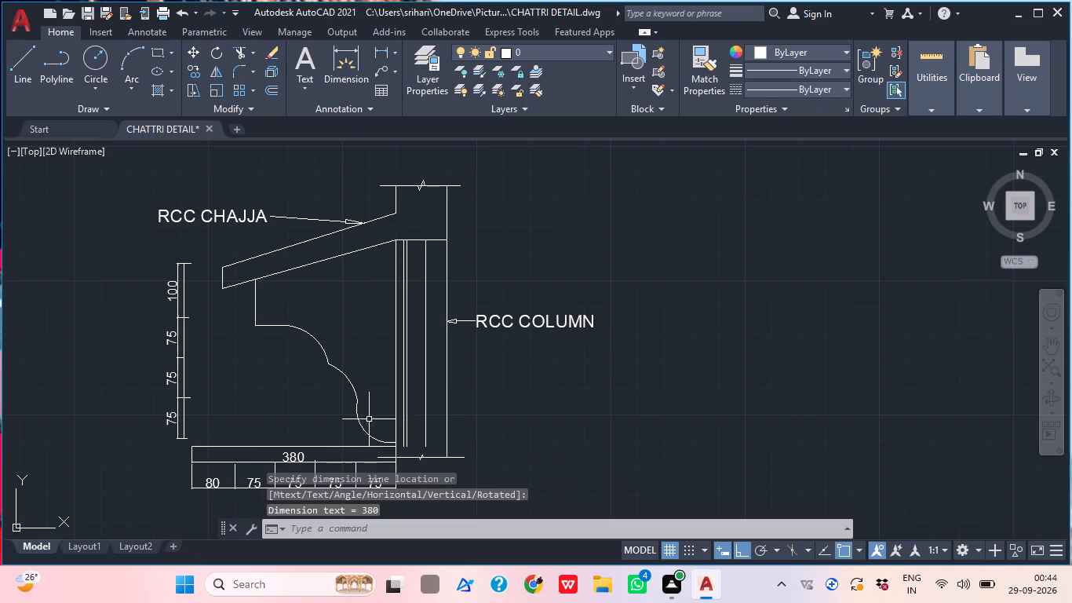
# Add an overall vertical linear dimension along the full vertical guide, placed between the guide and the chajja section.
pyautogui.moveTo(372, 441); pyautogui.dragTo(386, 442, button='middle')
pyautogui.click(383, 53)
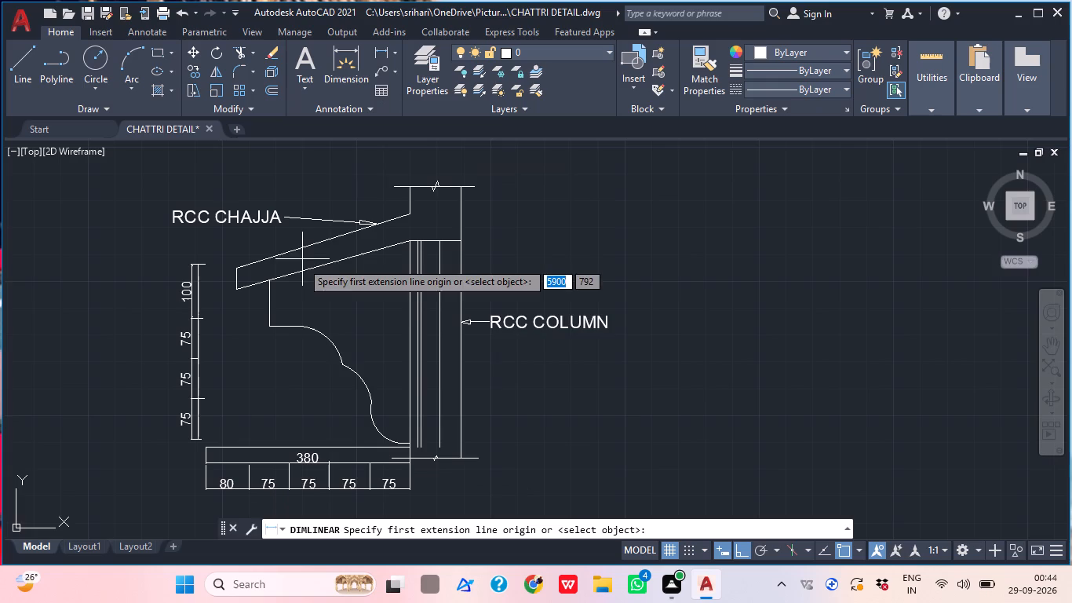
pyautogui.click(196, 437)
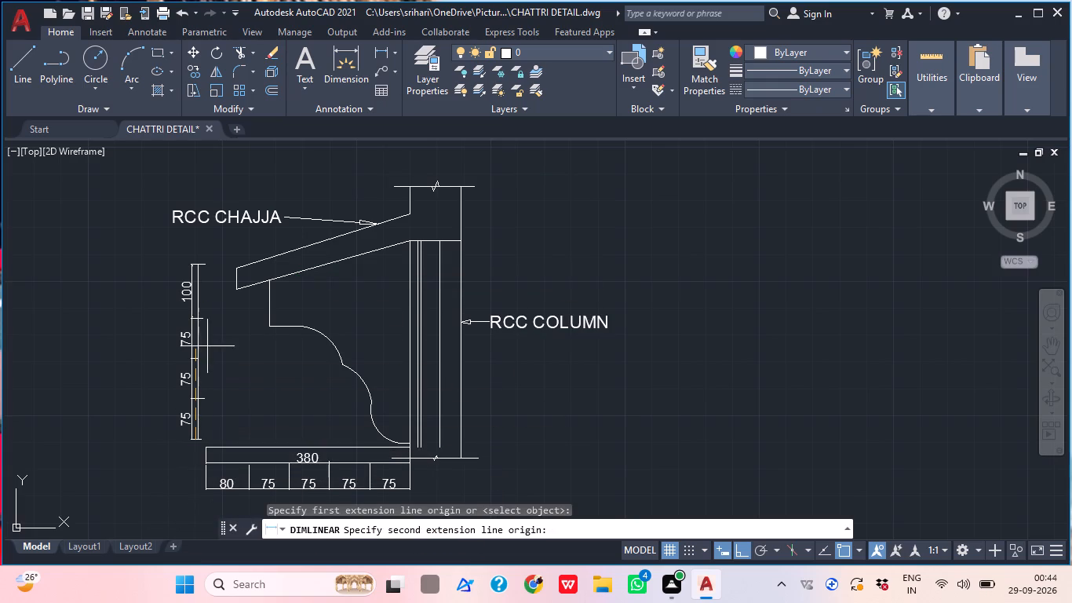
pyautogui.click(199, 262)
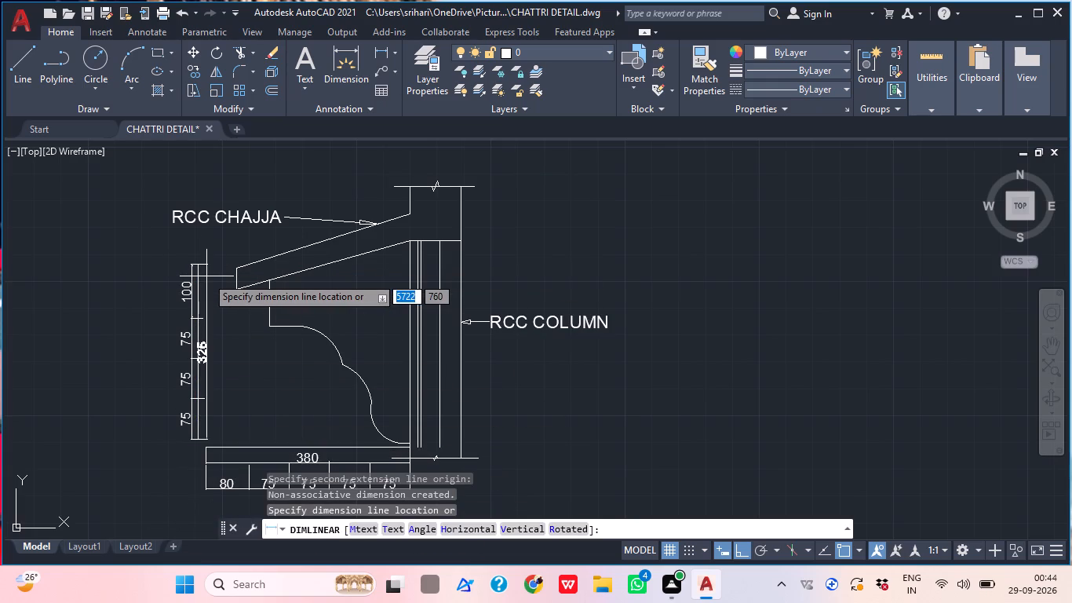
pyautogui.click(210, 276)
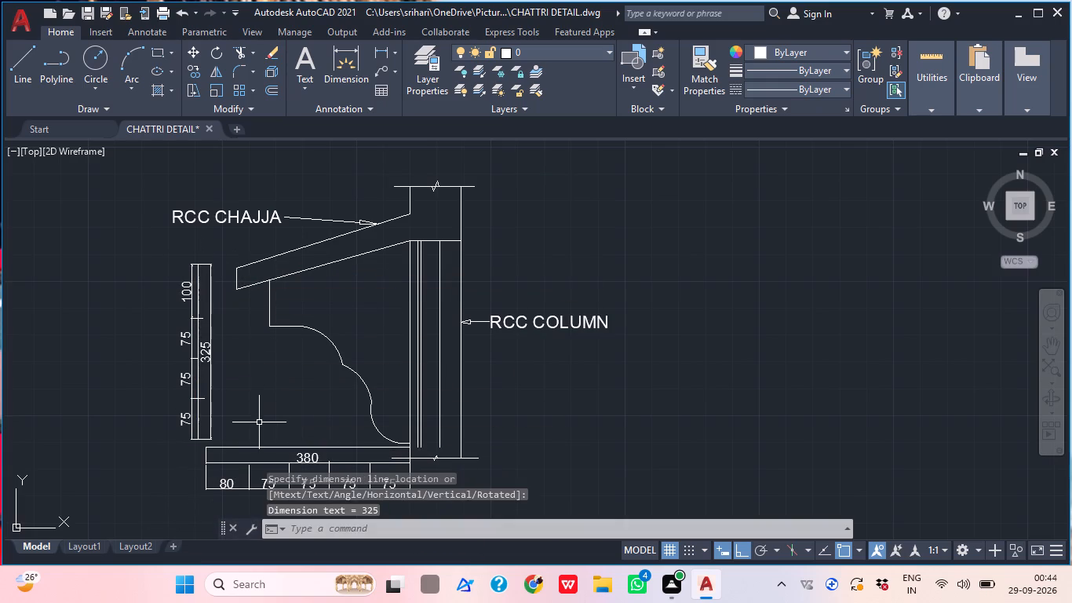
# Add the single-line text "6O/ MS PIN LONG" below the sloping chajja, with height about 6 and rotation 0.
pyautogui.scroll(-2, 256, 426)
pyautogui.moveTo(253, 407); pyautogui.dragTo(263, 396, button='middle')
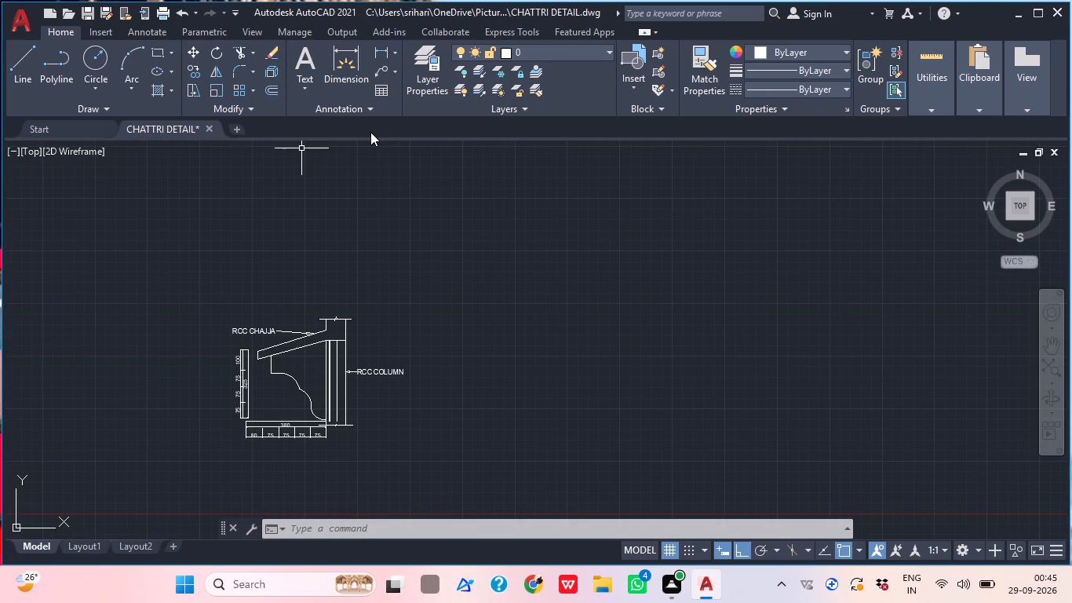
pyautogui.scroll(2, 324, 370)
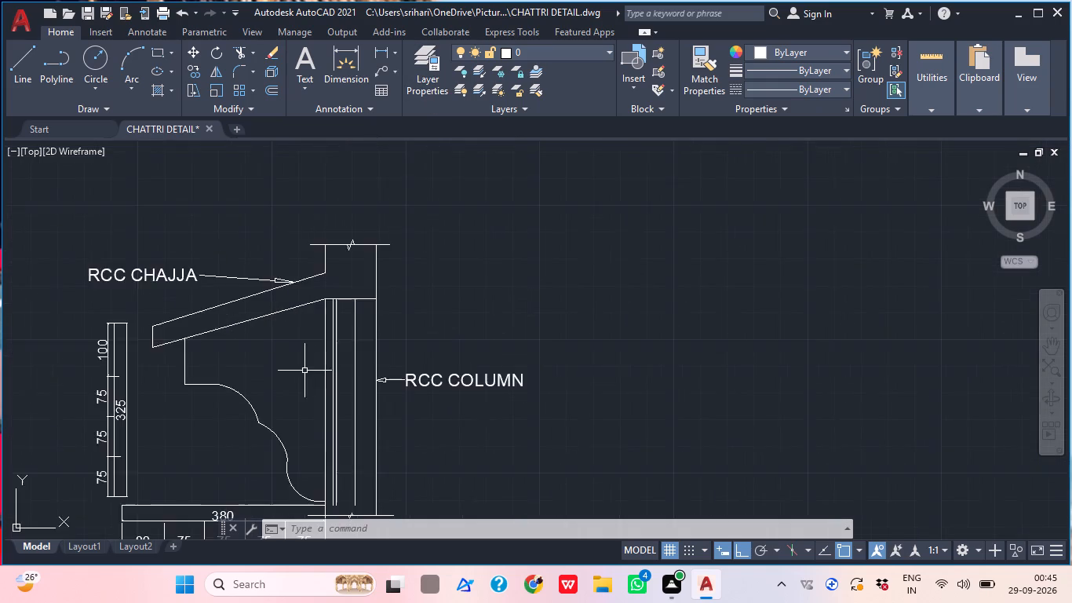
pyautogui.moveTo(304, 371); pyautogui.dragTo(373, 342, button='middle')
pyautogui.scroll(1, 319, 339)
pyautogui.moveTo(321, 334); pyautogui.dragTo(347, 339, button='middle')
pyautogui.scroll(1, 330, 334)
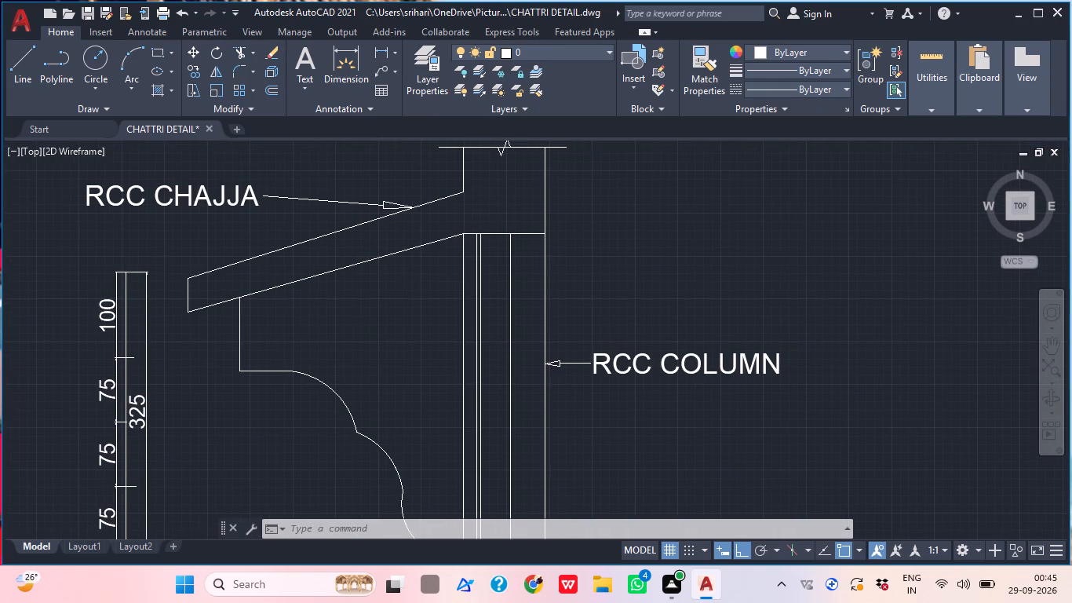
pyautogui.write('TEXT')
pyautogui.press('Return')
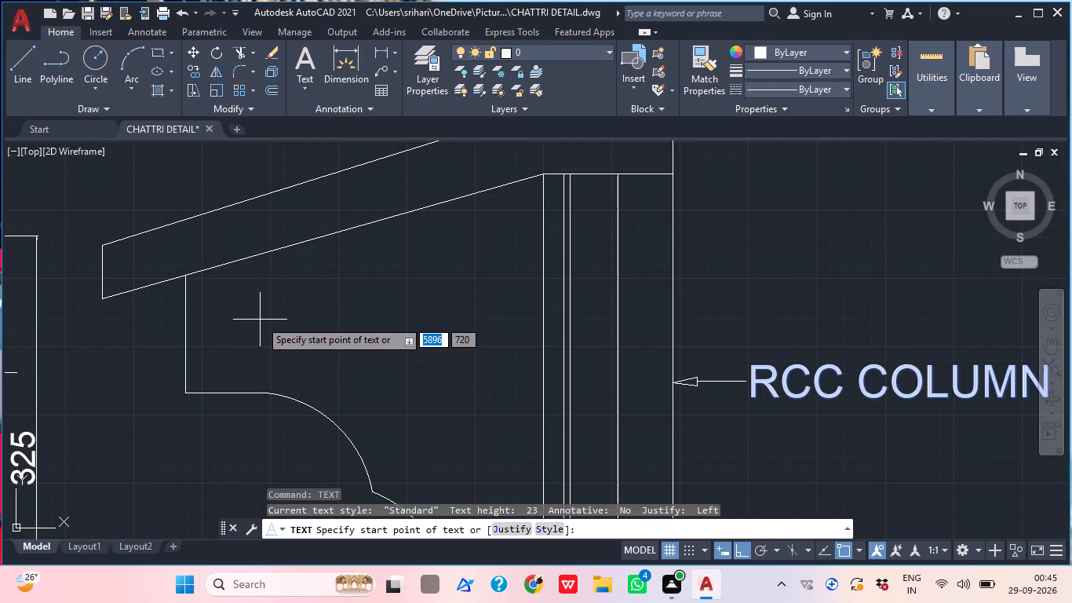
pyautogui.scroll(3, 263, 320)
pyautogui.click(299, 320)
pyautogui.click(294, 356)
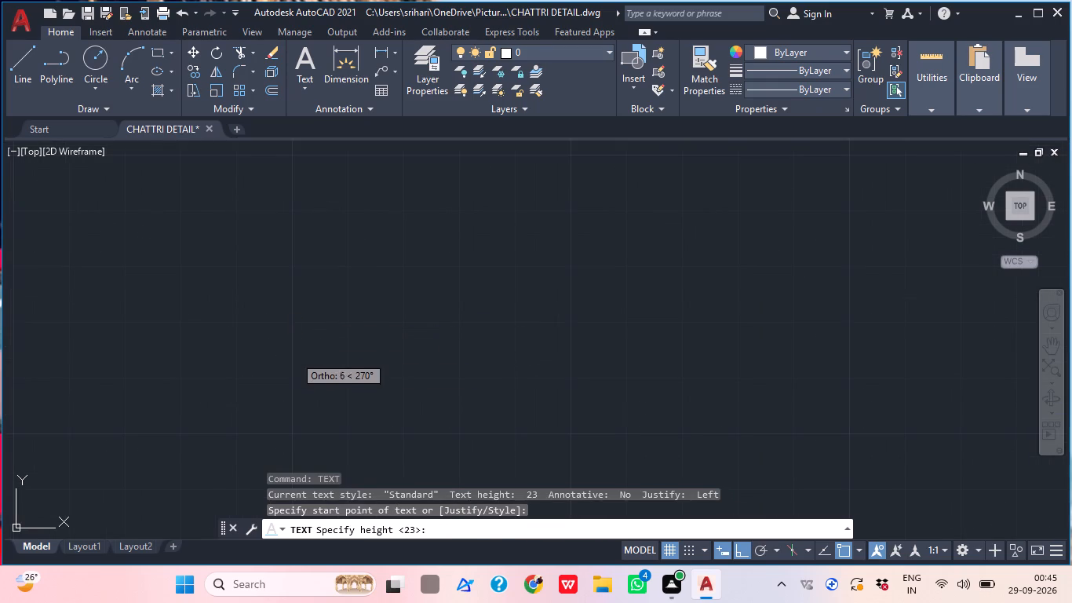
pyautogui.click(335, 315)
pyautogui.scroll(-3, 385, 314)
pyautogui.moveTo(391, 328); pyautogui.dragTo(388, 358, button='middle')
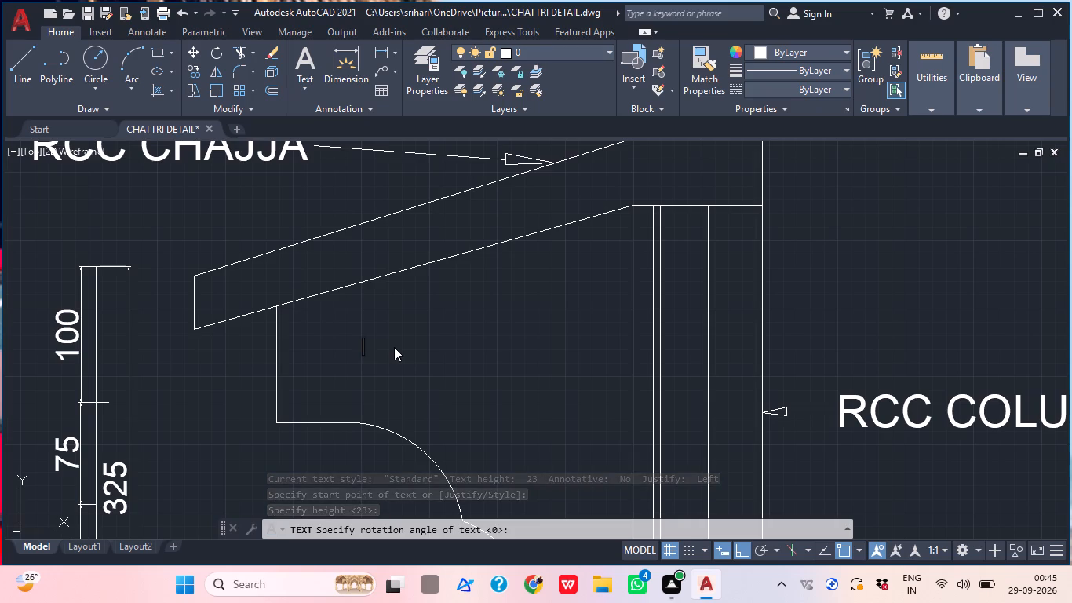
pyautogui.press('6')
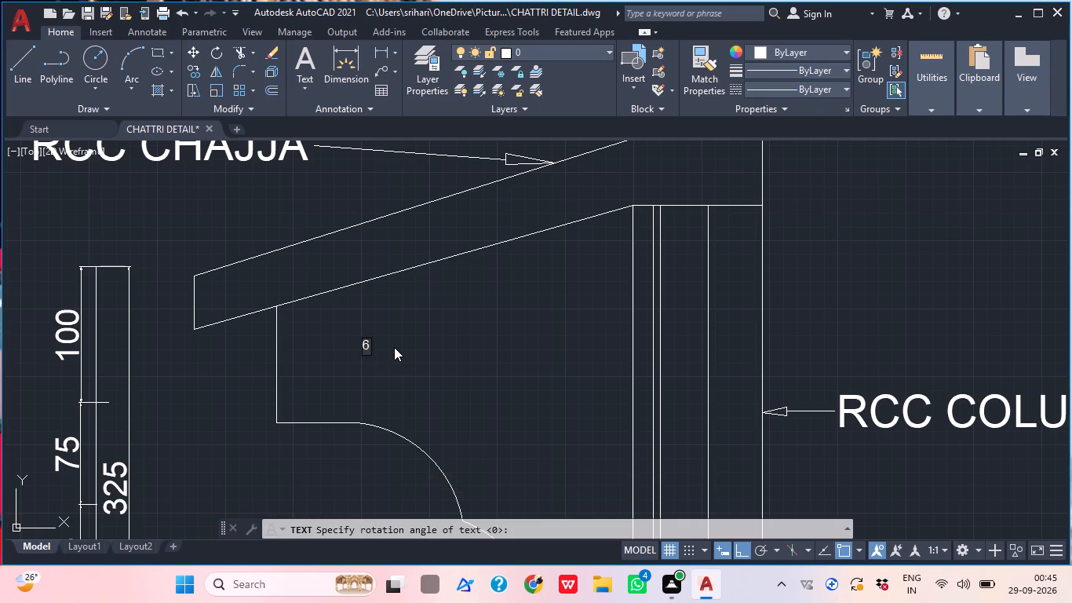
pyautogui.press('o')
pyautogui.press('BackSpace')
pyautogui.press('o')
pyautogui.write('/')
pyautogui.press('space')
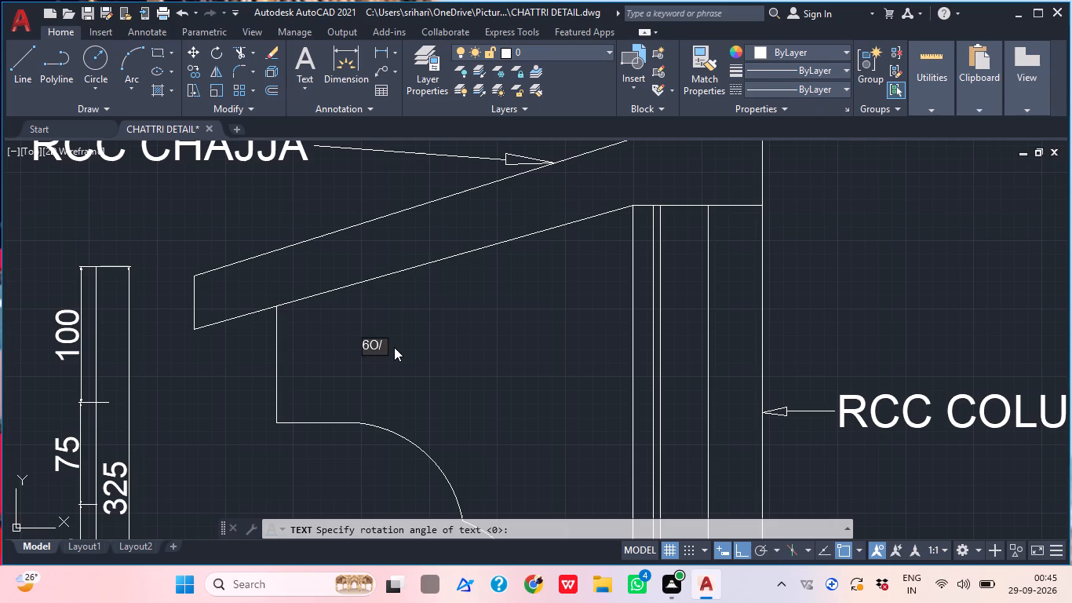
pyautogui.write('MS')
pyautogui.press('space')
pyautogui.write('PIN')
pyautogui.press('space')
pyautogui.write('LONG')
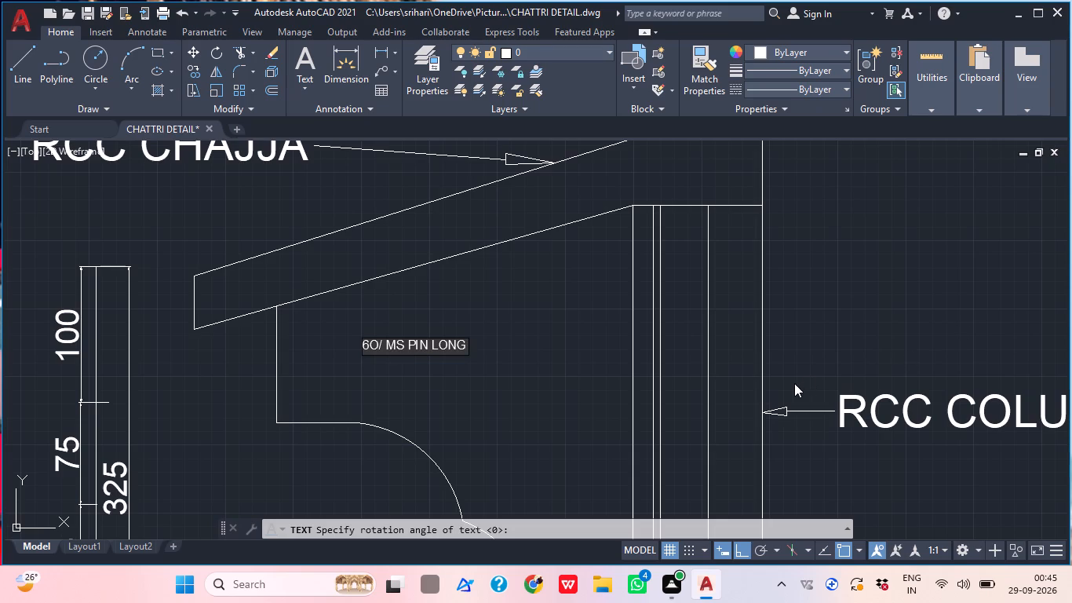
pyautogui.click(501, 407)
pyautogui.press('Escape')
# Scale up the "6O/ MS PIN LONG" text to a height of about 9.
pyautogui.click(421, 342)
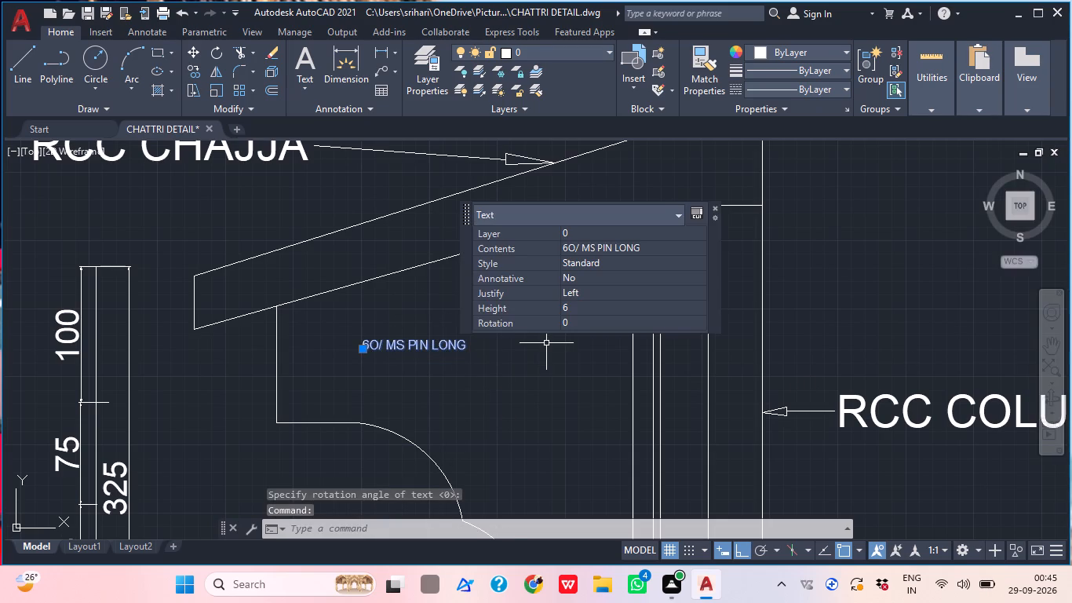
pyautogui.press('s')
pyautogui.press('c')
pyautogui.press('space')
pyautogui.click(448, 368)
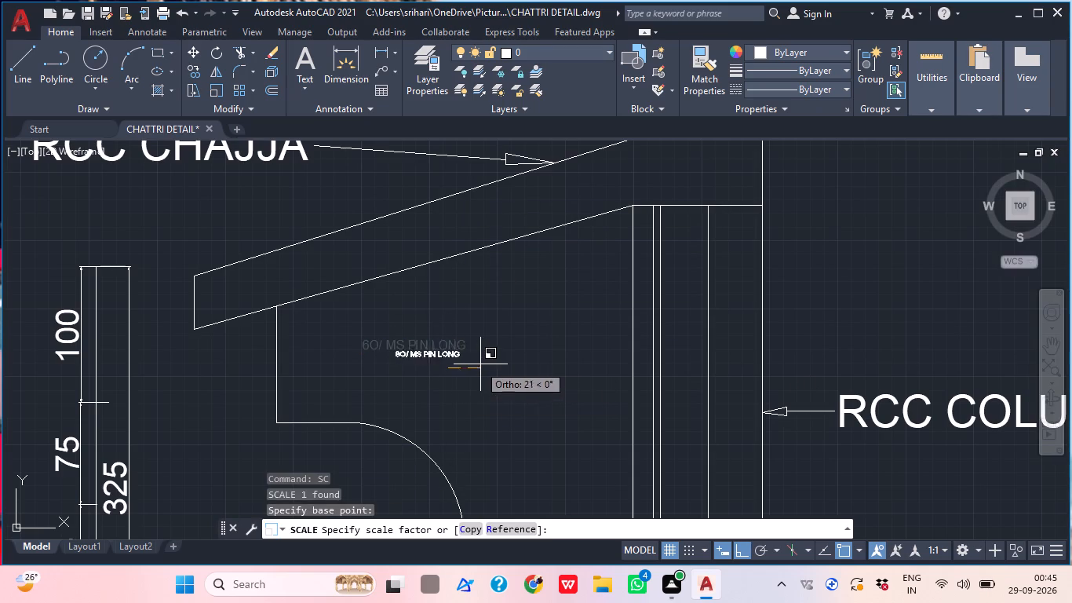
pyautogui.click(523, 400)
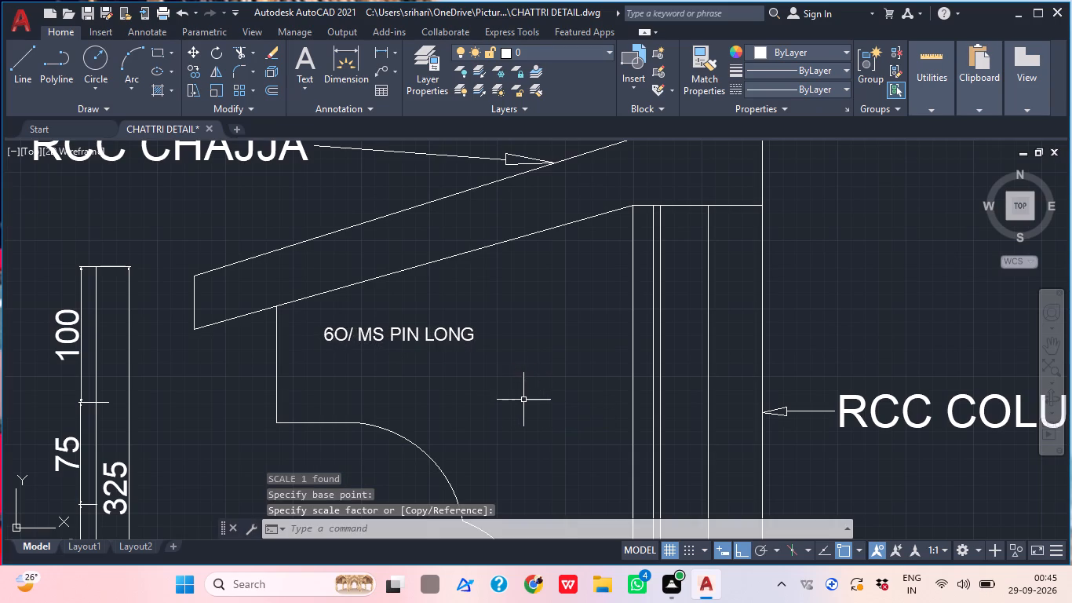
# Move the "6O/ MS PIN LONG" text about 43 units horizontally toward the column.
pyautogui.scroll(-1, 564, 336)
pyautogui.click(495, 352)
pyautogui.click(458, 331)
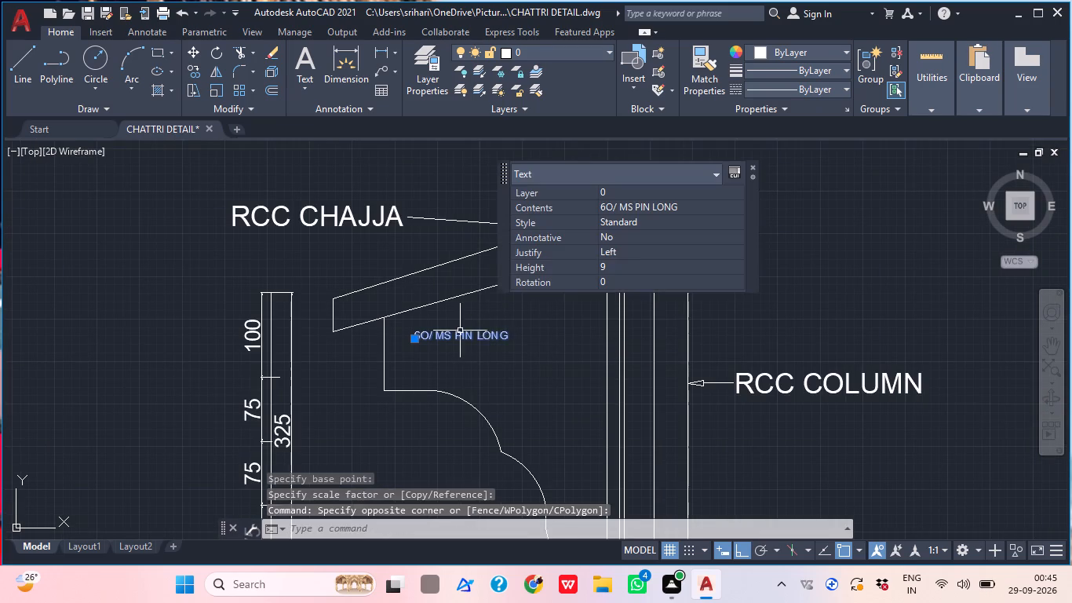
pyautogui.press('m')
pyautogui.press('space')
pyautogui.click(470, 338)
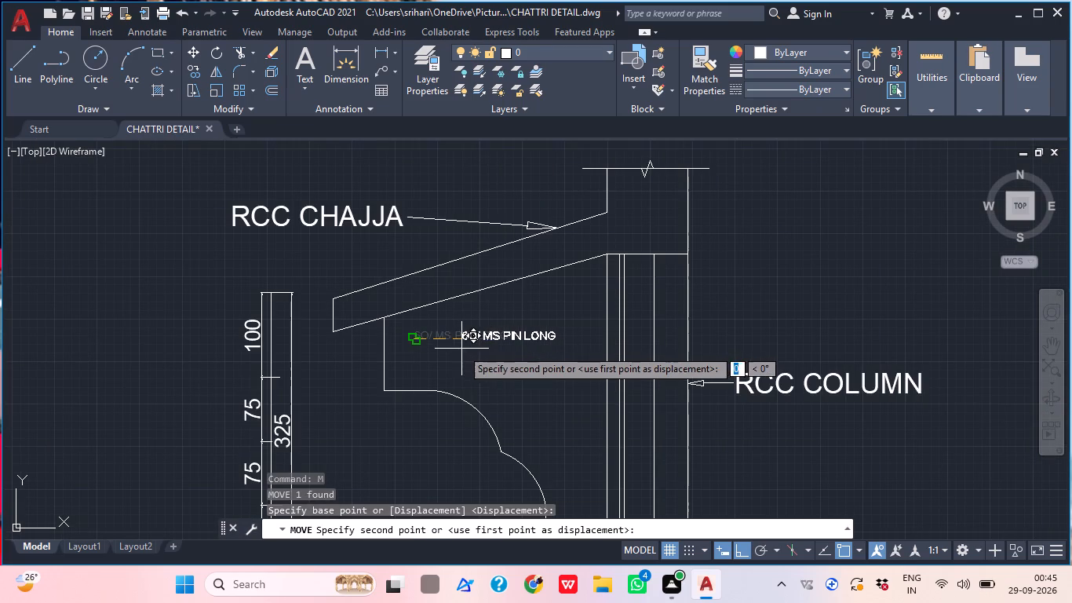
pyautogui.scroll(1, 457, 353)
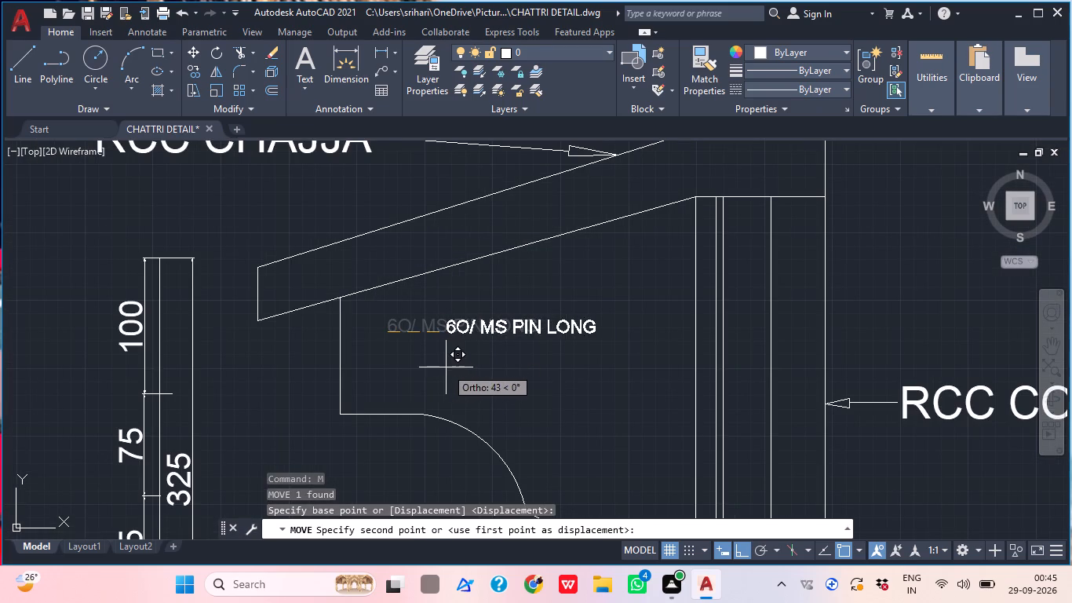
pyautogui.click(446, 367)
# Draw a horizontal leader line from the end of the "6O/ MS PIN LONG" text to the nearest vertical line beside the column.
pyautogui.moveTo(537, 343); pyautogui.dragTo(484, 367, button='middle')
pyautogui.press('l')
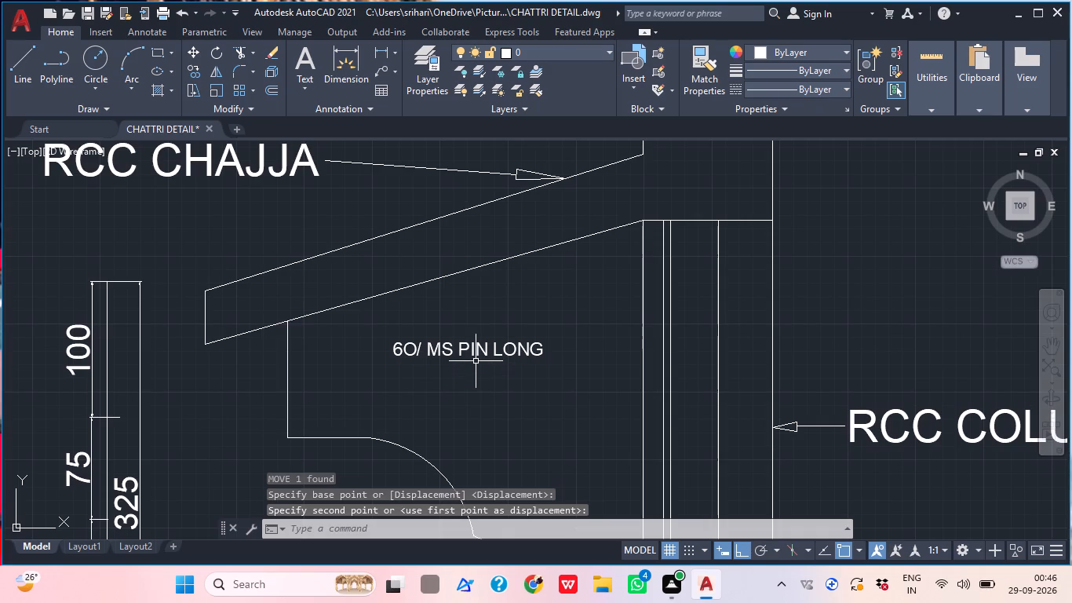
pyautogui.press('space')
pyautogui.scroll(2, 566, 343)
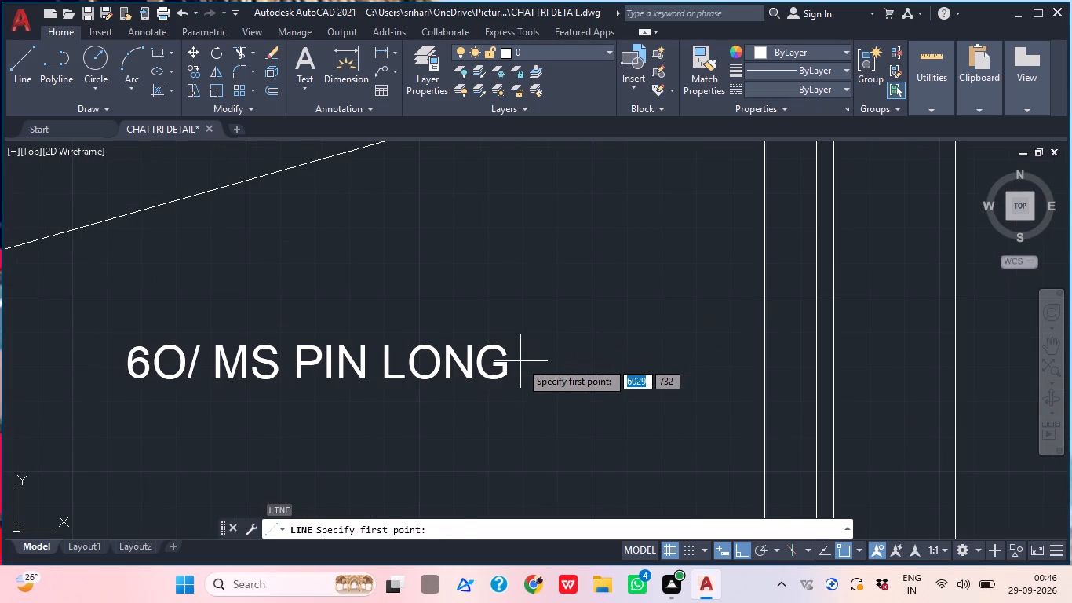
pyautogui.click(520, 361)
pyautogui.click(764, 358)
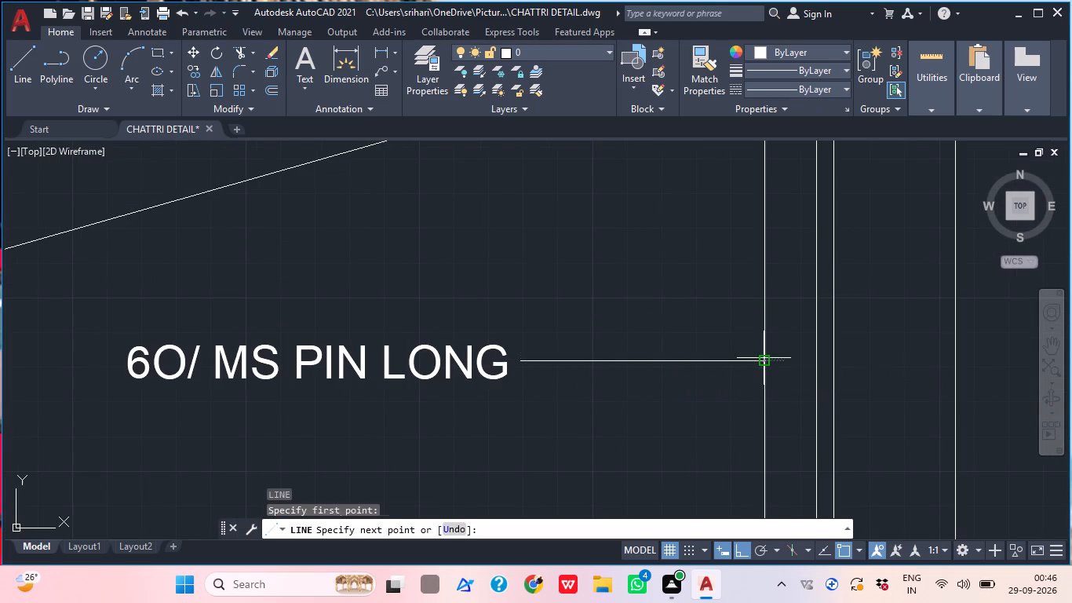
pyautogui.press('Escape')
# Draw a triangular arrowhead on the new leader line, with a base about 9 units high and its tip at the vertical line.
pyautogui.moveTo(760, 325); pyautogui.dragTo(669, 331, button='middle')
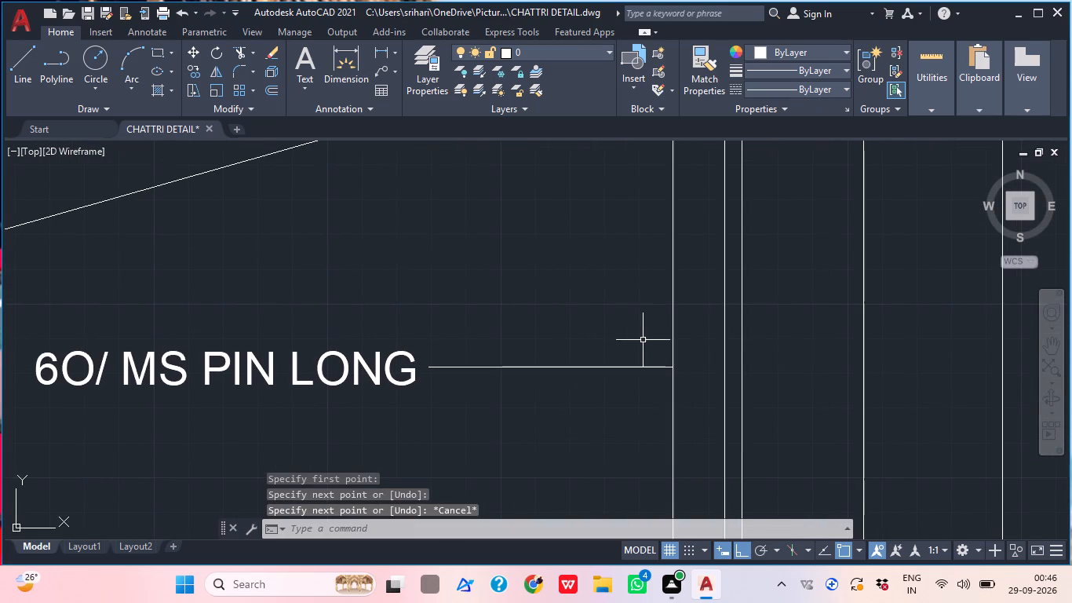
pyautogui.write('L')
pyautogui.press('space')
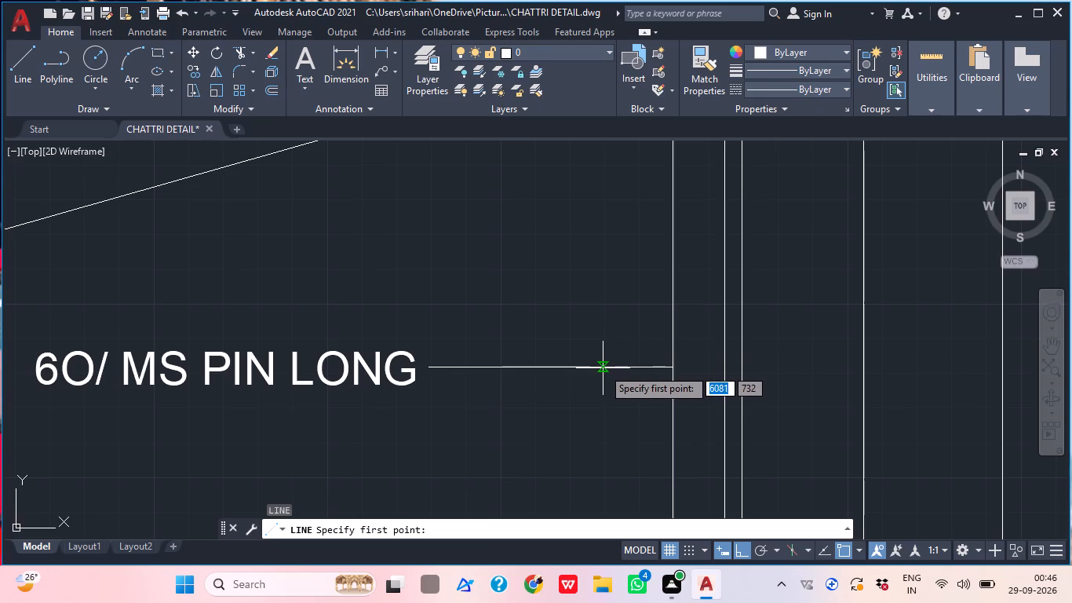
pyautogui.scroll(2, 603, 368)
pyautogui.click(613, 366)
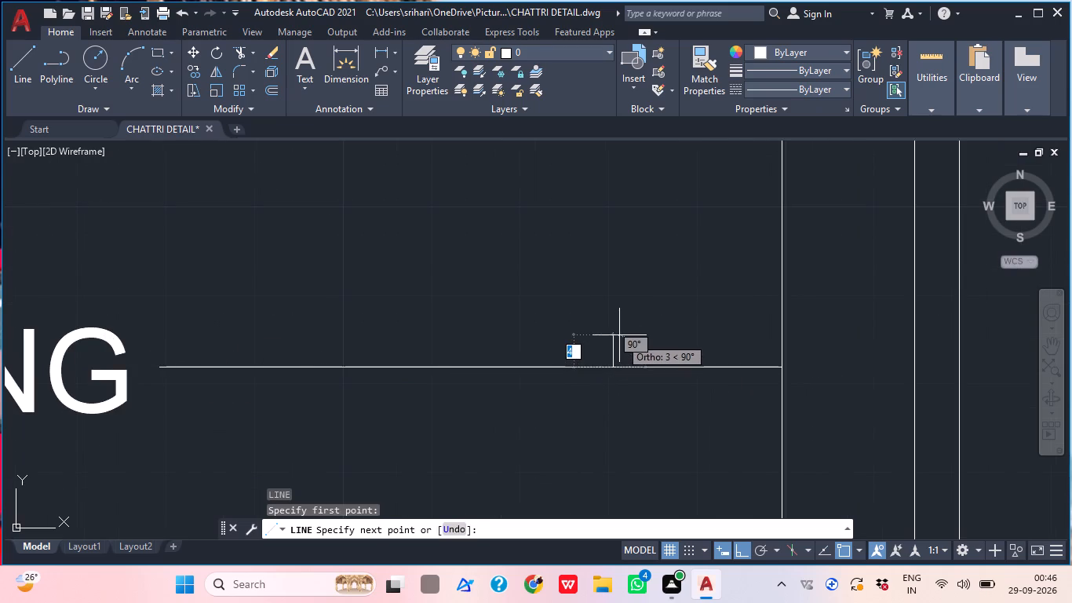
pyautogui.scroll(1, 619, 335)
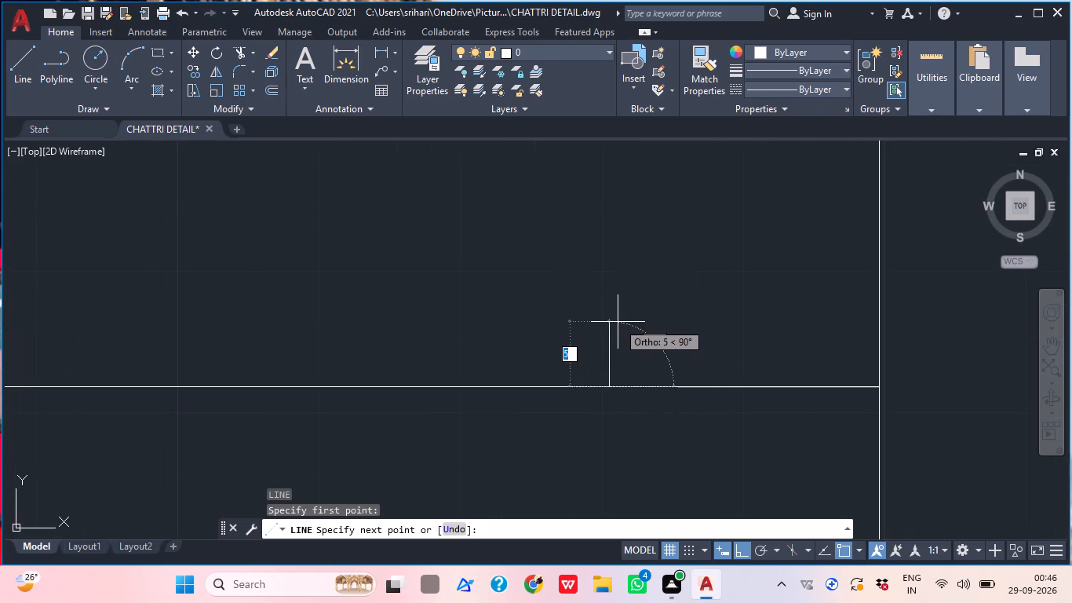
pyautogui.click(618, 322)
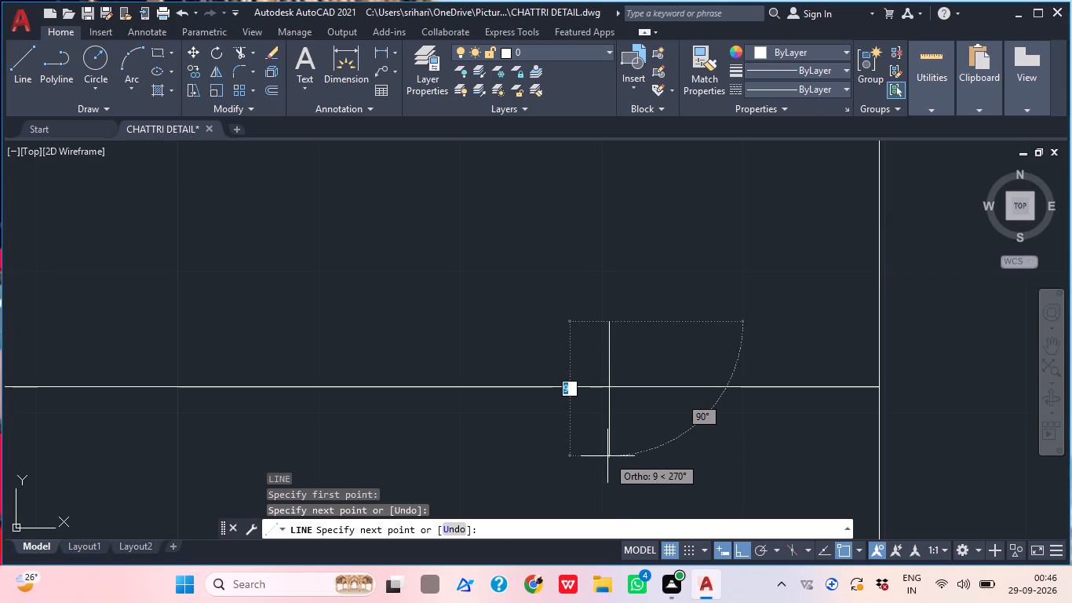
pyautogui.click(607, 456)
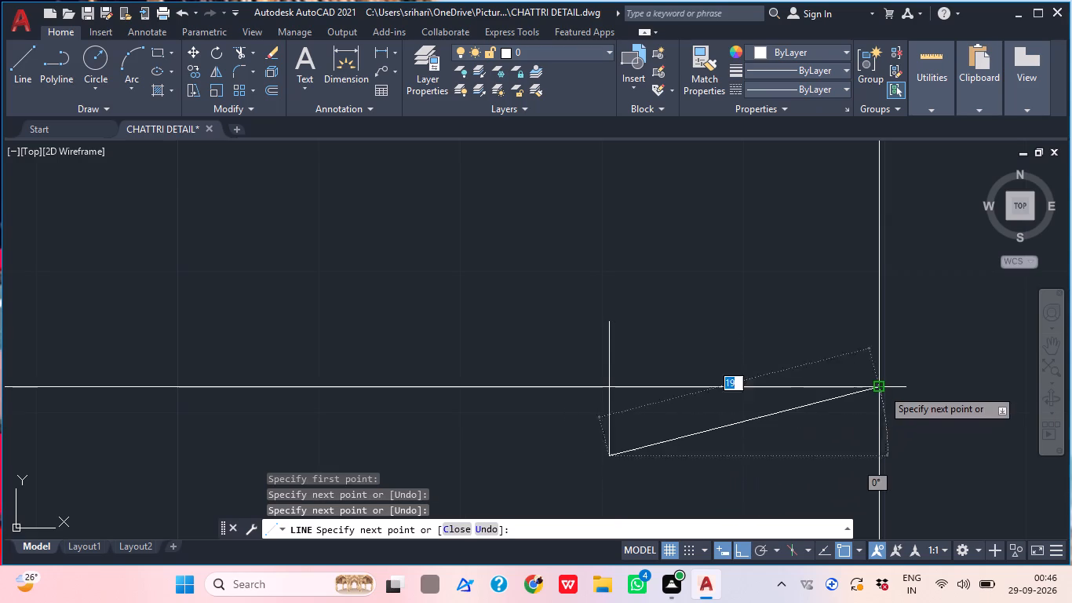
pyautogui.click(882, 386)
pyautogui.click(607, 319)
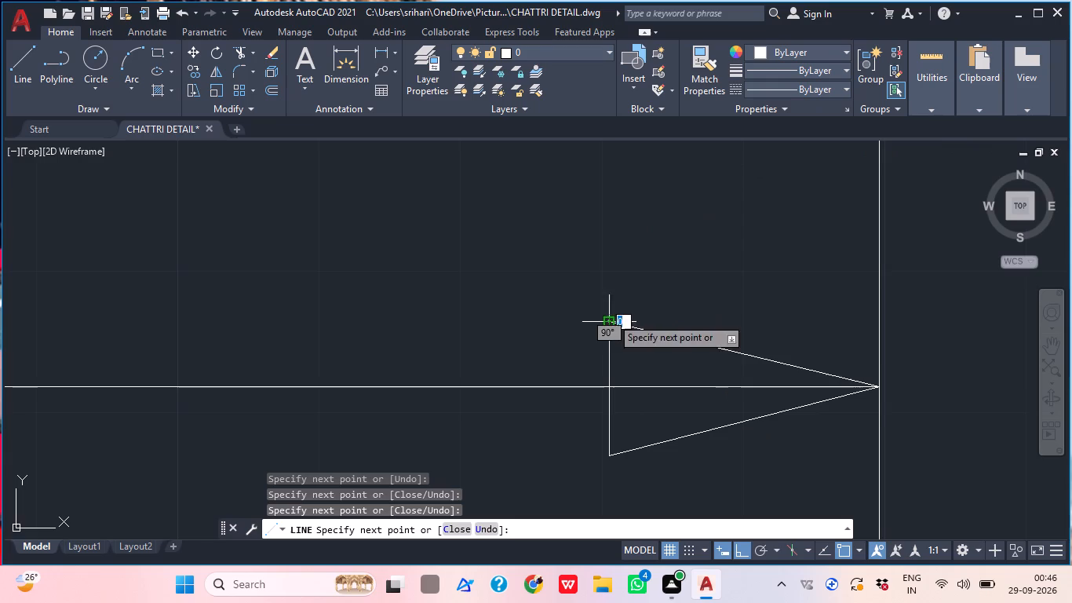
# Trim away the part of the "6O/ MS PIN LONG" leader line that runs inside the arrowhead.
pyautogui.press('Escape')
pyautogui.write('TR')
pyautogui.press('space')
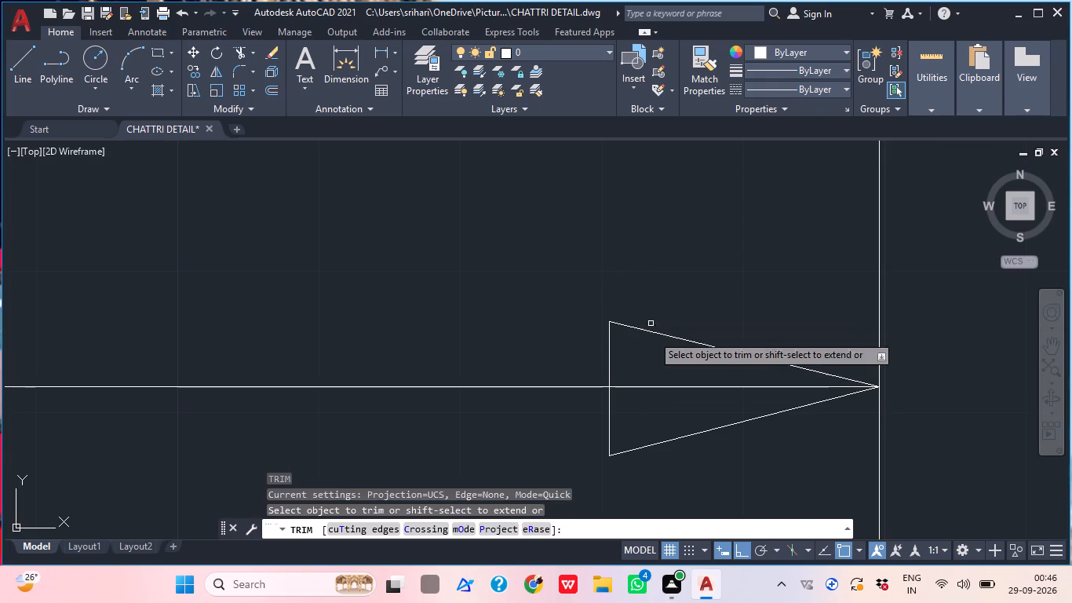
pyautogui.click(661, 386)
pyautogui.press('Escape')
# Scale up the whole chattri section detail with its dimensions and labels freehand to roughly five times its size.
pyautogui.scroll(-6, 720, 393)
pyautogui.moveTo(753, 371); pyautogui.dragTo(607, 368, button='middle')
pyautogui.scroll(-1, 606, 362)
pyautogui.moveTo(622, 421); pyautogui.dragTo(558, 303, button='middle')
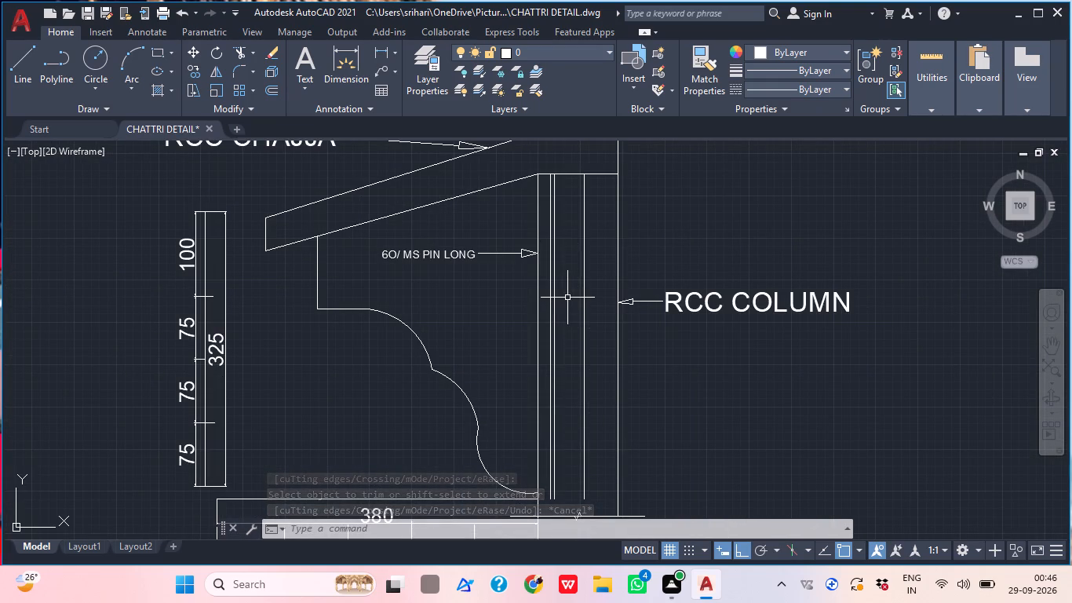
pyautogui.moveTo(501, 318); pyautogui.dragTo(513, 316, button='middle')
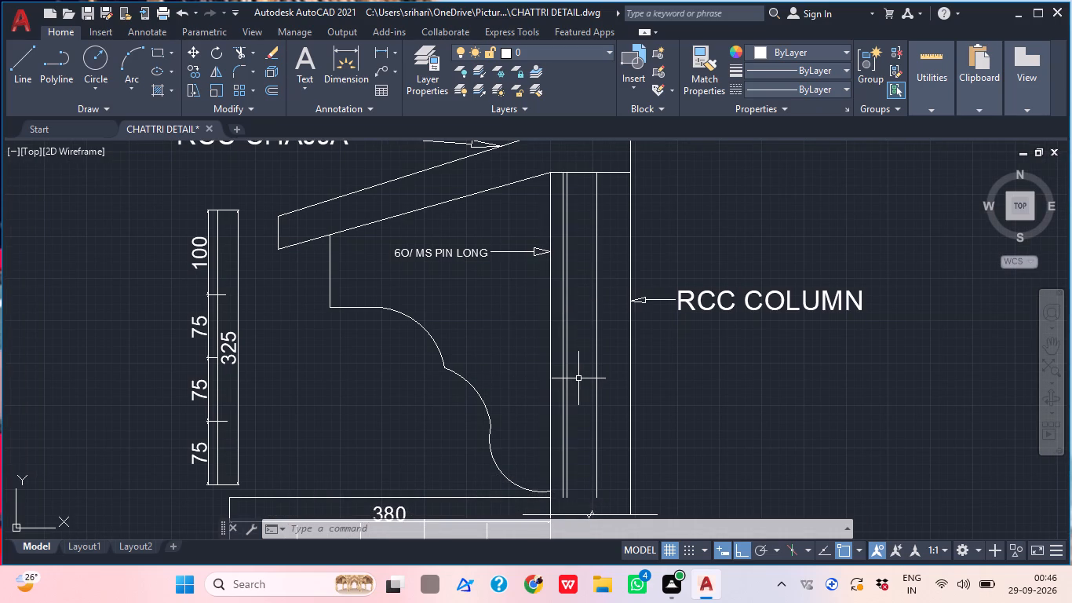
pyautogui.scroll(-2, 585, 382)
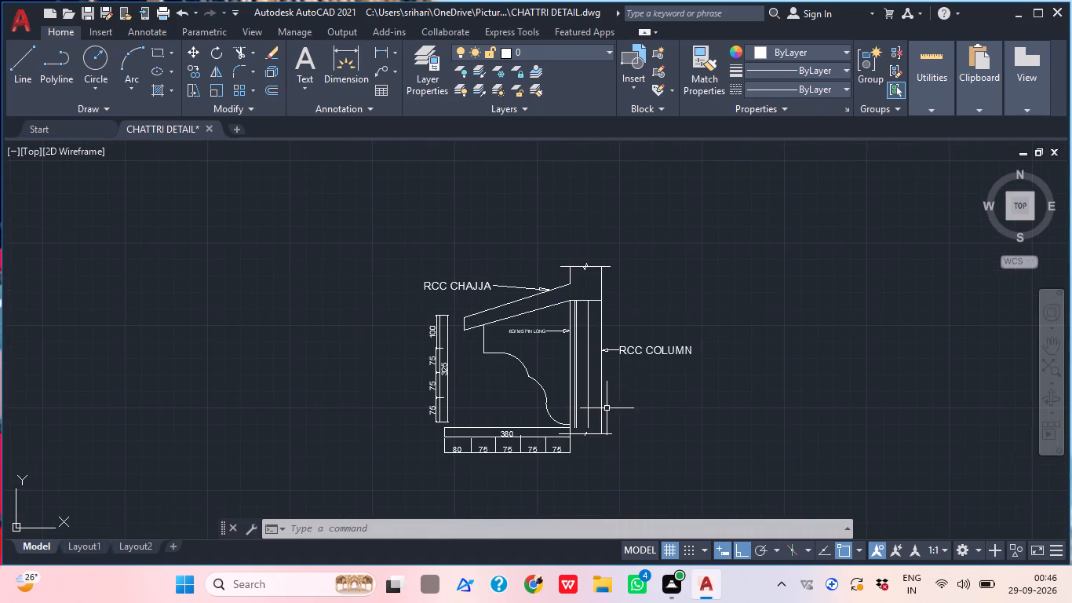
pyautogui.moveTo(607, 408); pyautogui.dragTo(560, 377, button='middle')
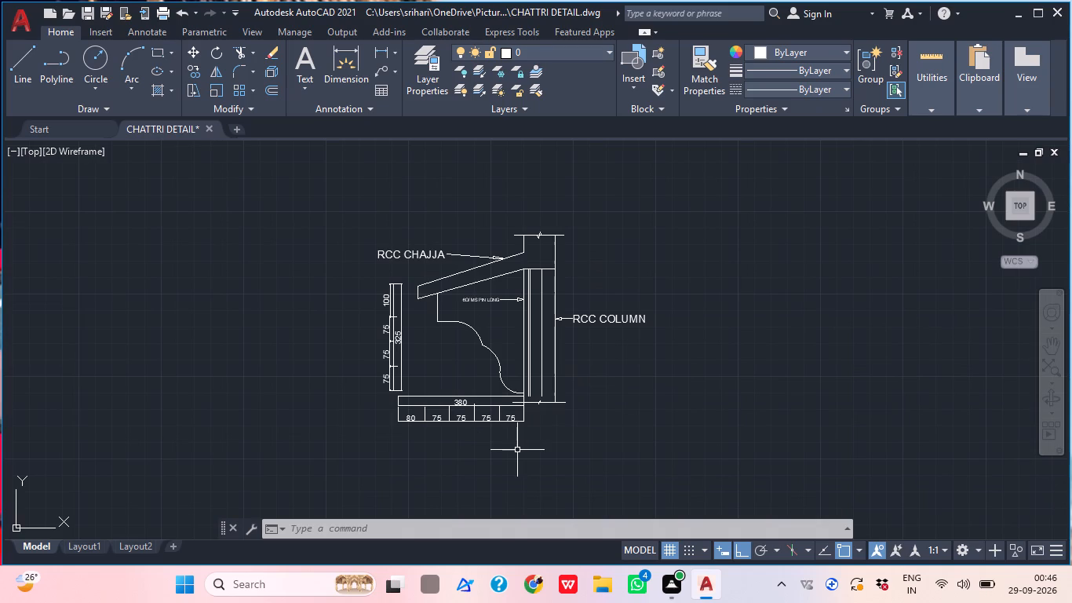
pyautogui.scroll(-3, 516, 447)
pyautogui.scroll(-1, 183, 507)
pyautogui.moveTo(195, 503); pyautogui.dragTo(322, 477, button='middle')
pyautogui.scroll(2, 321, 448)
pyautogui.moveTo(601, 411); pyautogui.dragTo(335, 411, button='middle')
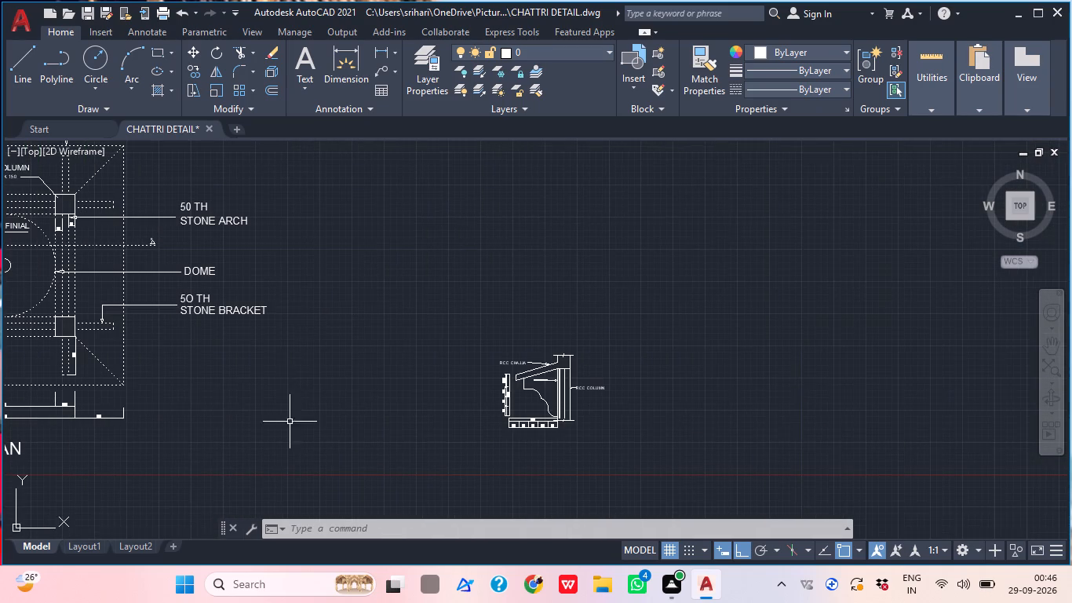
pyautogui.moveTo(66, 508); pyautogui.dragTo(359, 454, button='middle')
pyautogui.scroll(1, 359, 452)
pyautogui.scroll(-1, 359, 452)
pyautogui.moveTo(689, 390); pyautogui.dragTo(460, 400, button='middle')
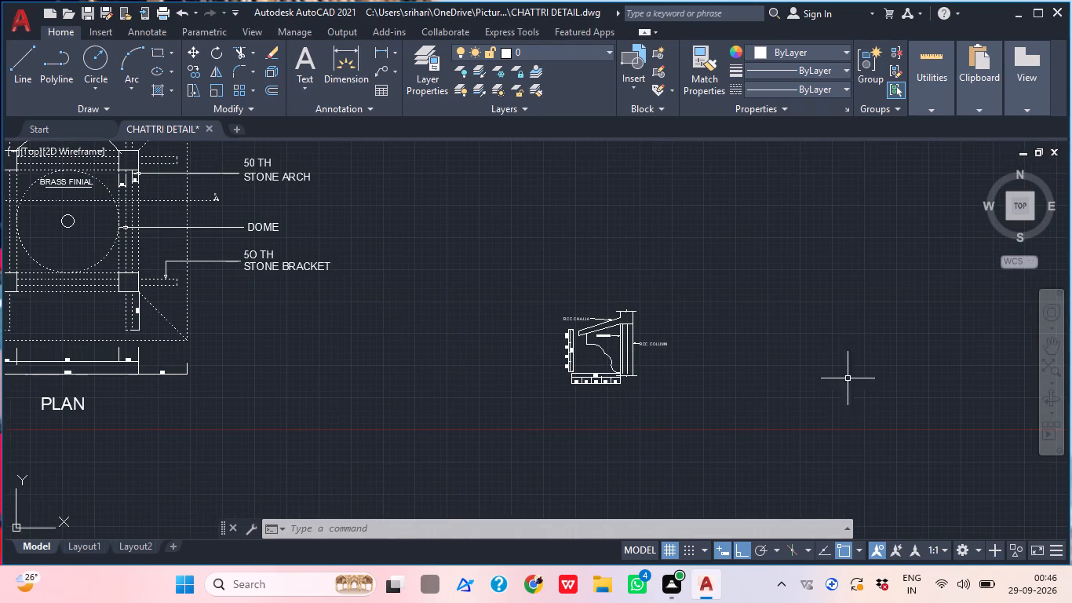
pyautogui.click(738, 429)
pyautogui.click(515, 275)
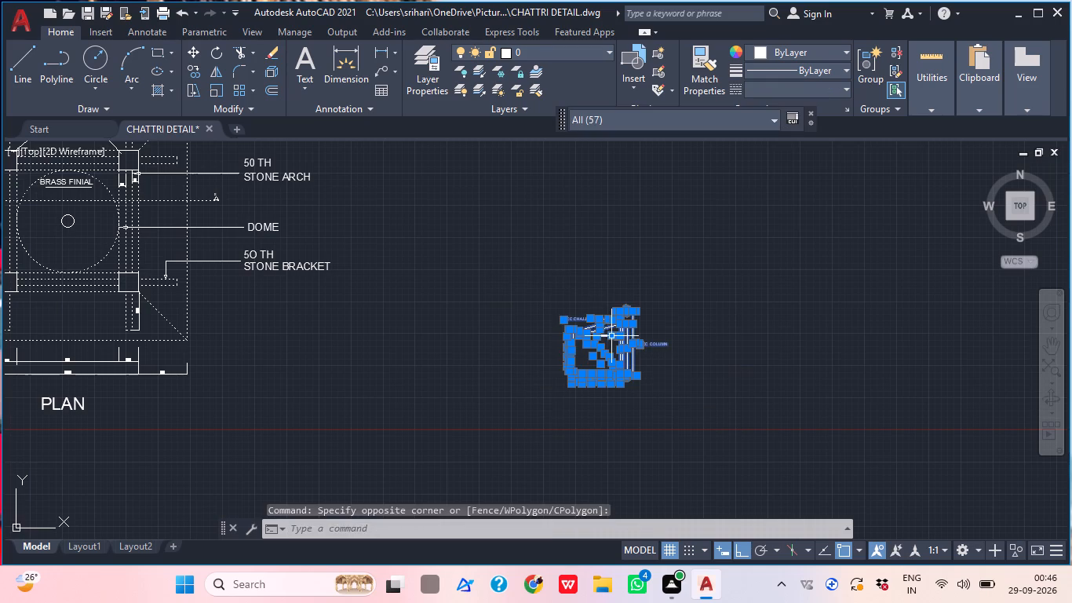
pyautogui.press('s')
pyautogui.press('c')
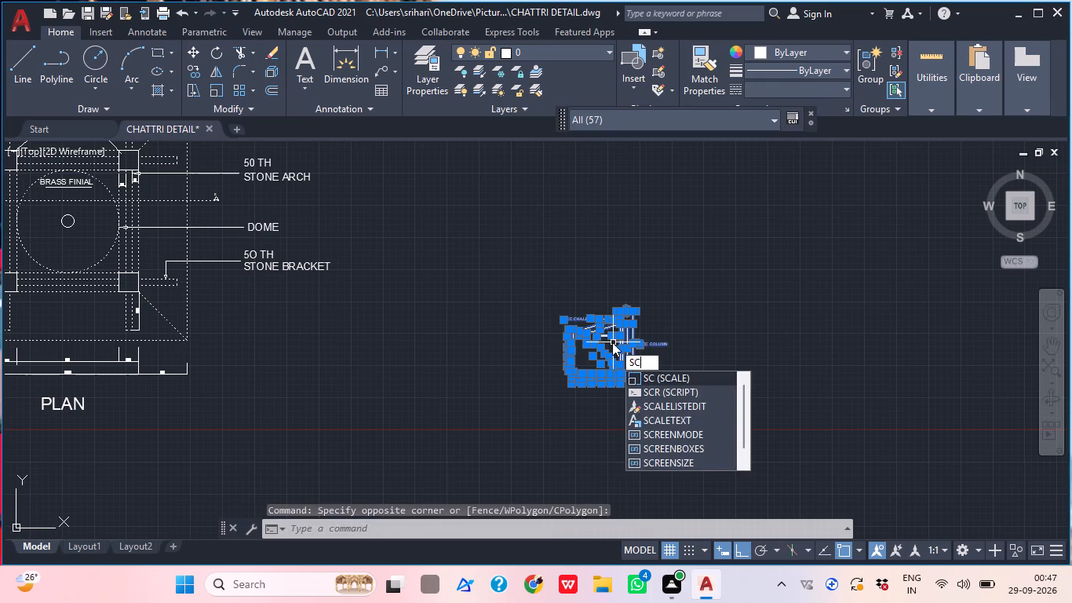
pyautogui.press('Return')
pyautogui.scroll(-2, 619, 342)
pyautogui.click(618, 342)
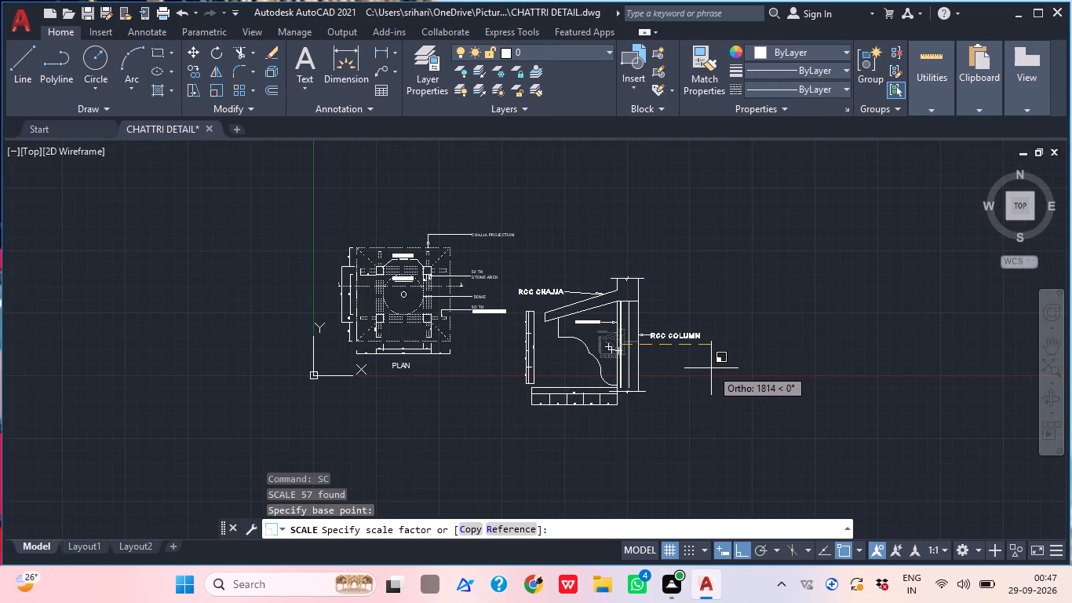
pyautogui.moveTo(716, 365); pyautogui.dragTo(724, 228, button='middle')
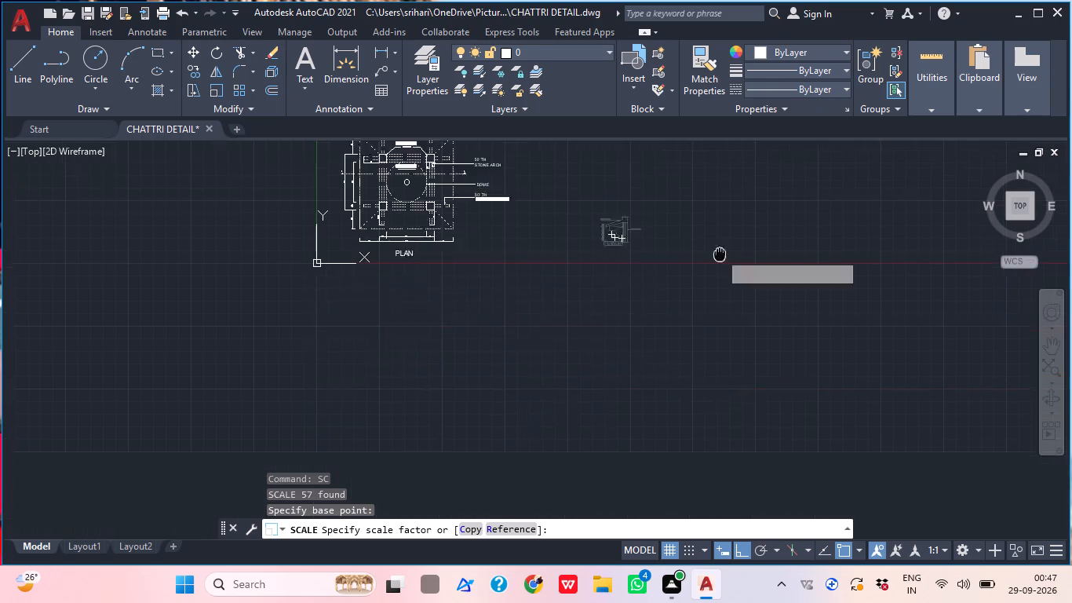
pyautogui.moveTo(724, 228); pyautogui.dragTo(727, 225, button='middle')
pyautogui.moveTo(730, 321); pyautogui.dragTo(673, 444, button='middle')
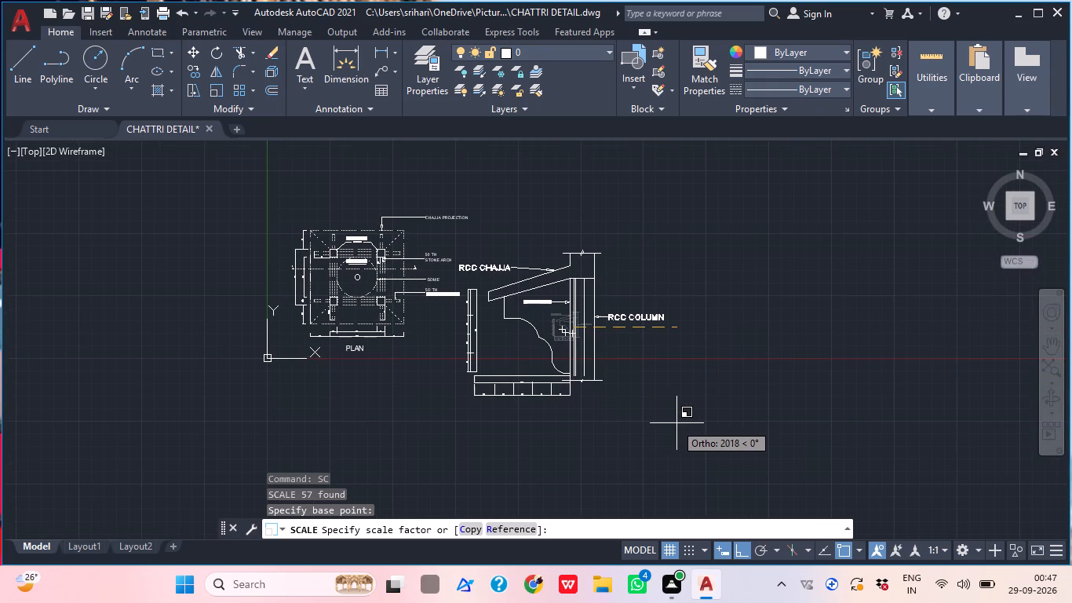
pyautogui.click(676, 423)
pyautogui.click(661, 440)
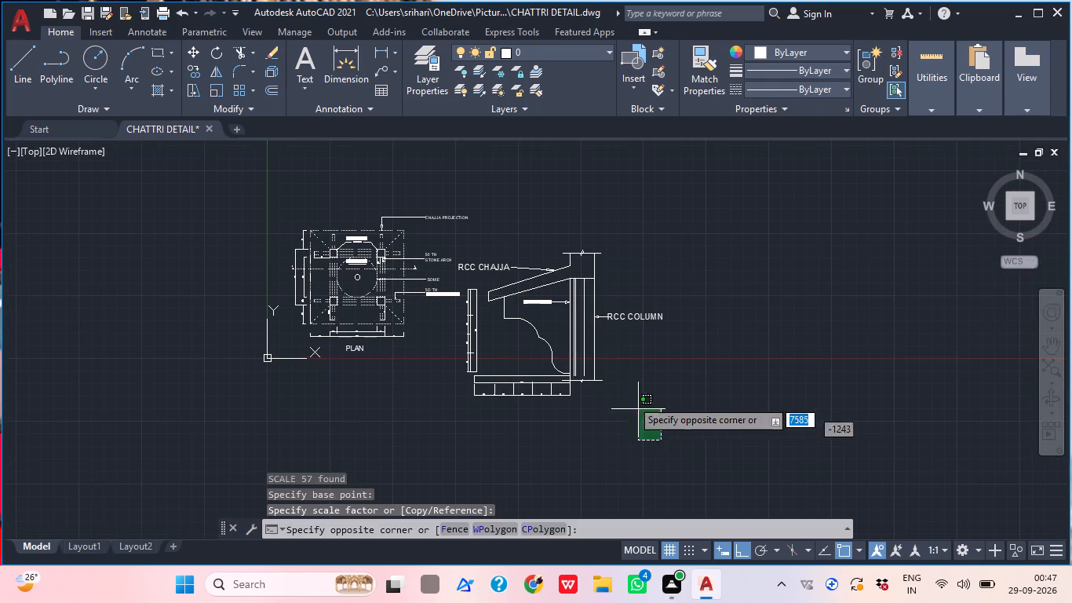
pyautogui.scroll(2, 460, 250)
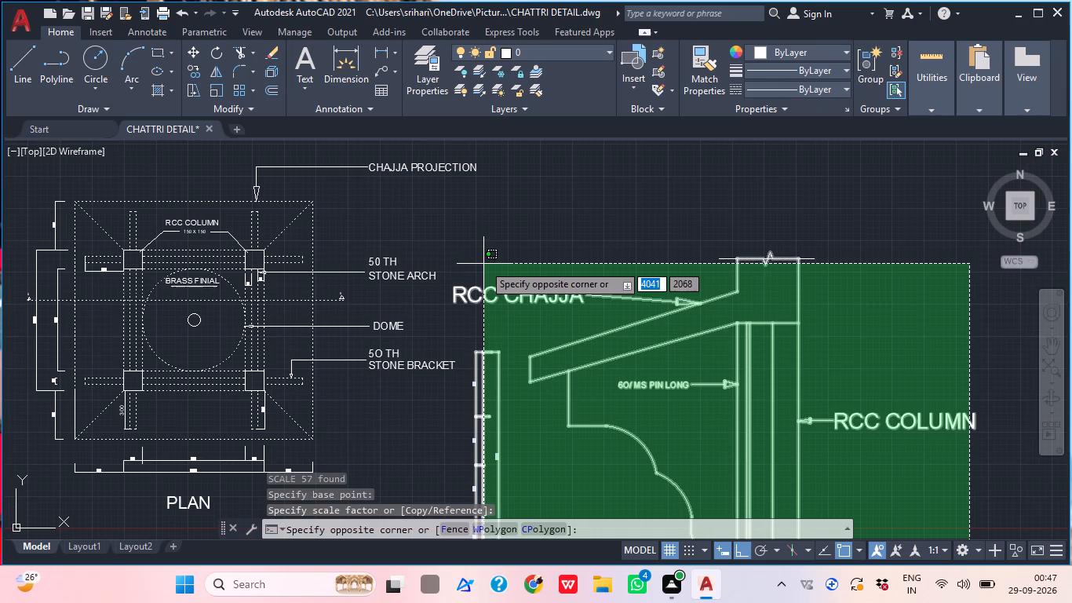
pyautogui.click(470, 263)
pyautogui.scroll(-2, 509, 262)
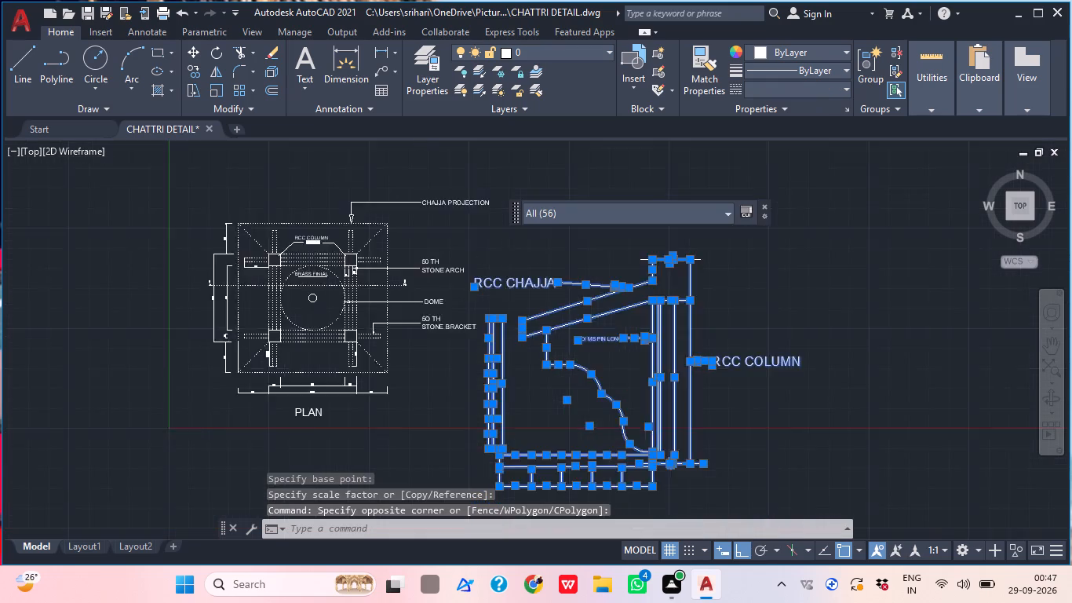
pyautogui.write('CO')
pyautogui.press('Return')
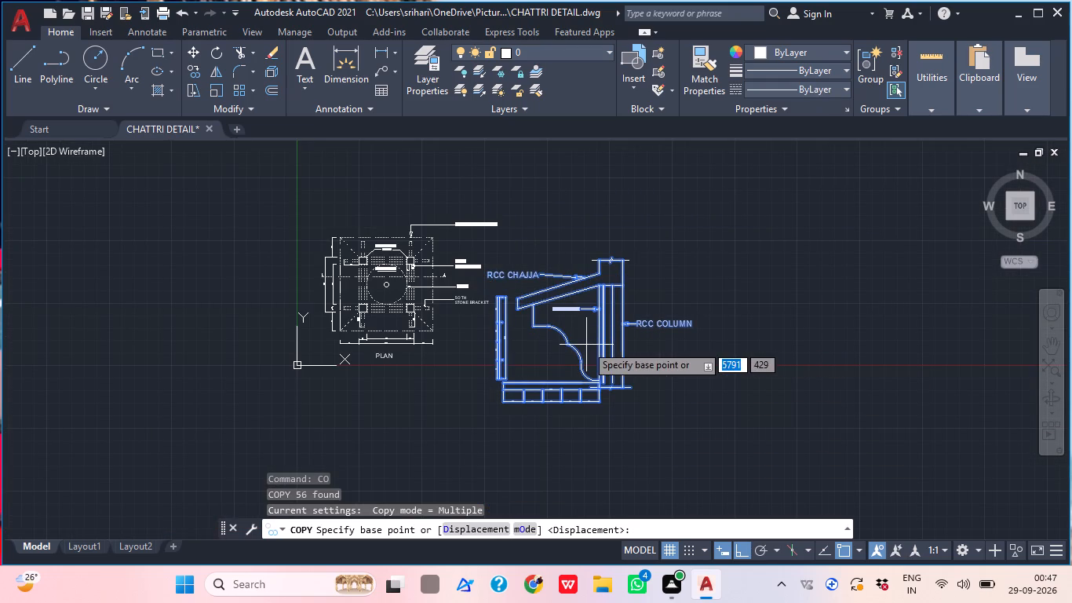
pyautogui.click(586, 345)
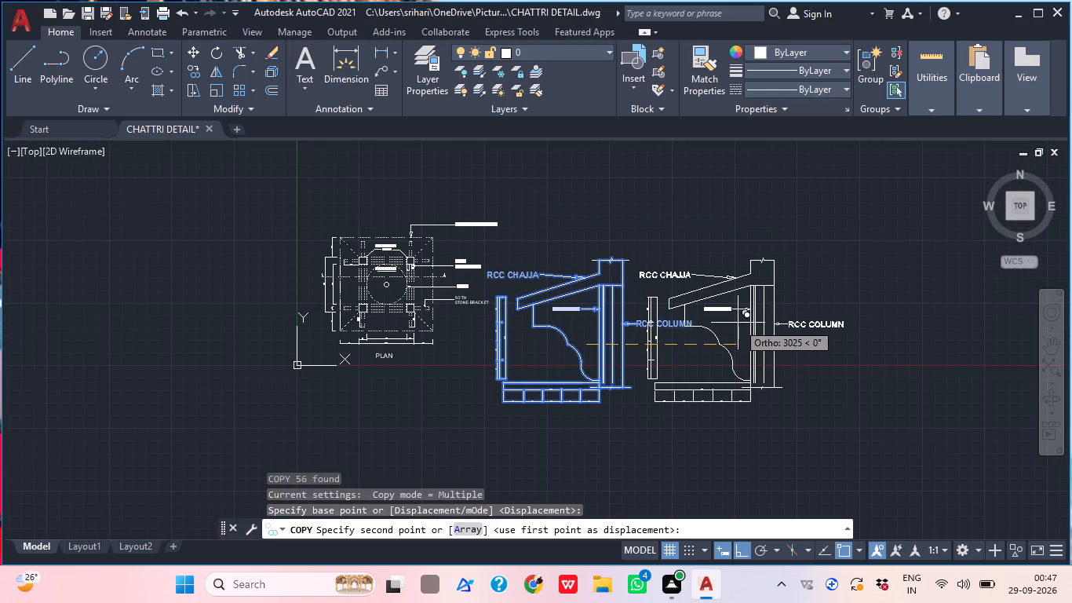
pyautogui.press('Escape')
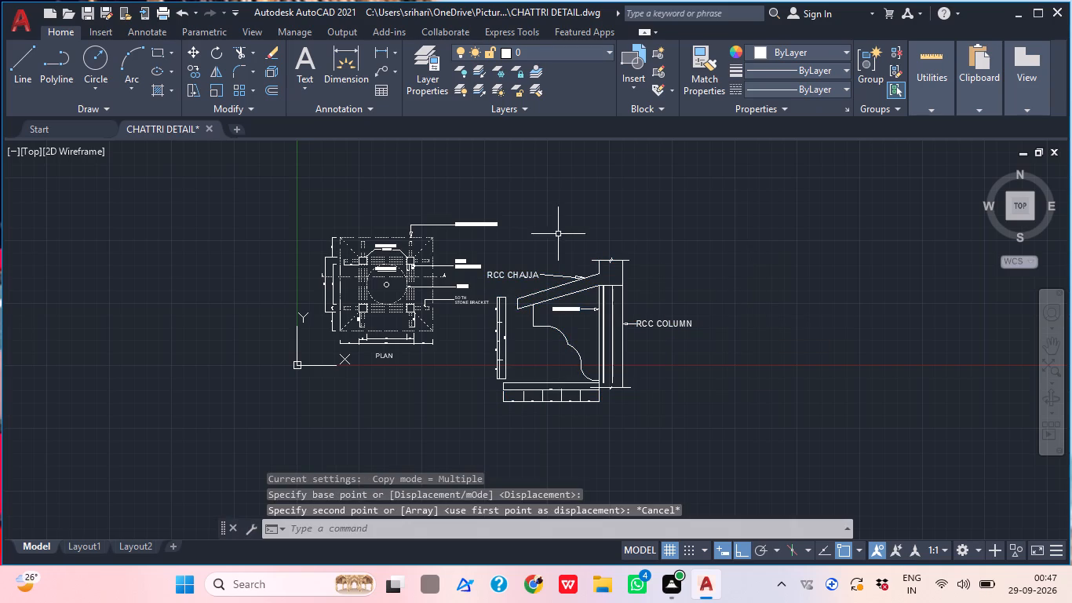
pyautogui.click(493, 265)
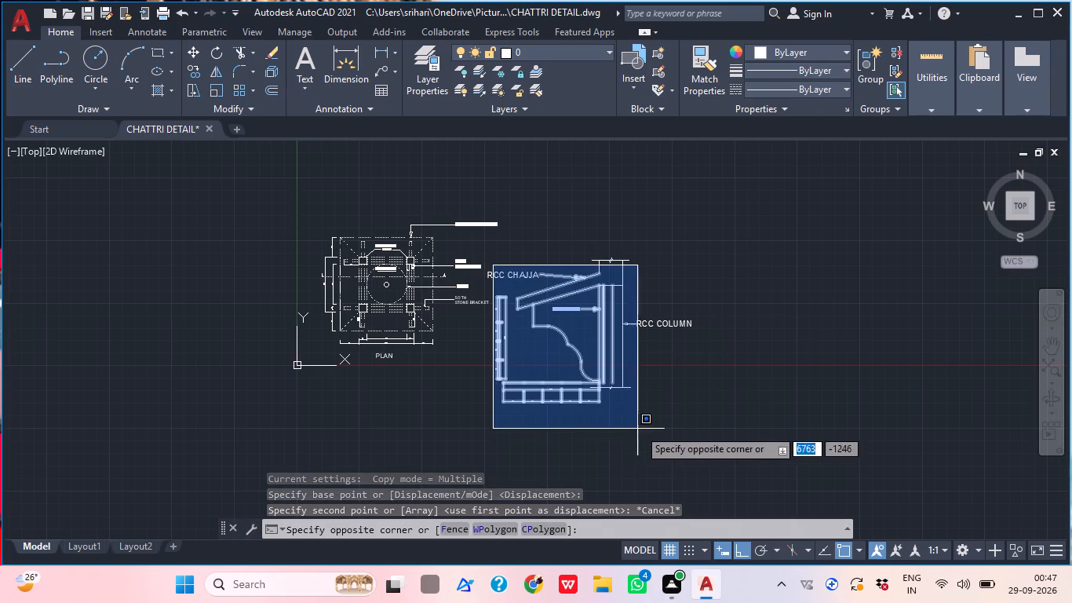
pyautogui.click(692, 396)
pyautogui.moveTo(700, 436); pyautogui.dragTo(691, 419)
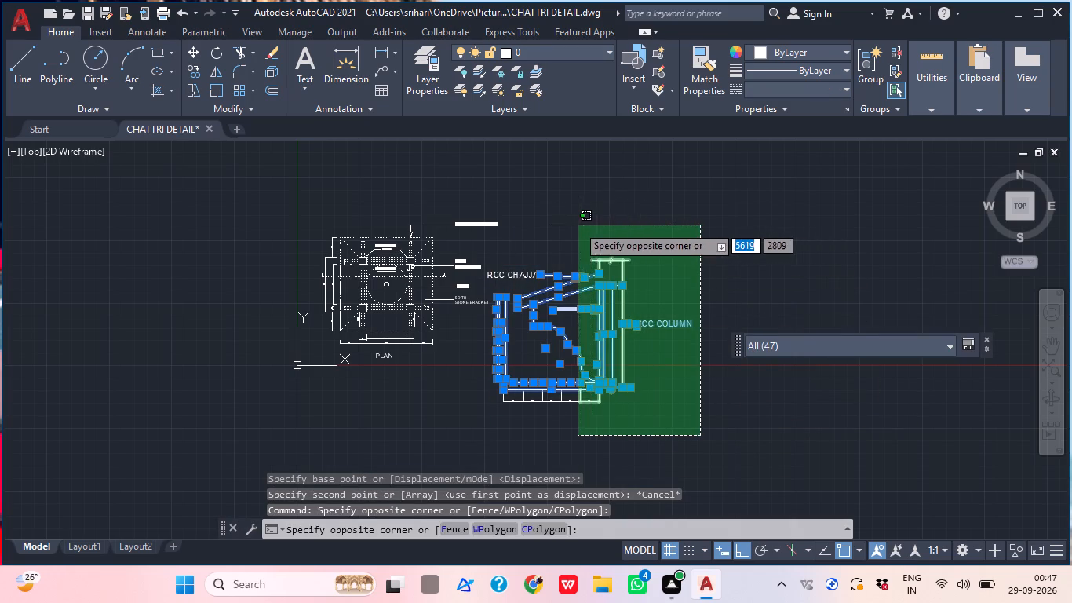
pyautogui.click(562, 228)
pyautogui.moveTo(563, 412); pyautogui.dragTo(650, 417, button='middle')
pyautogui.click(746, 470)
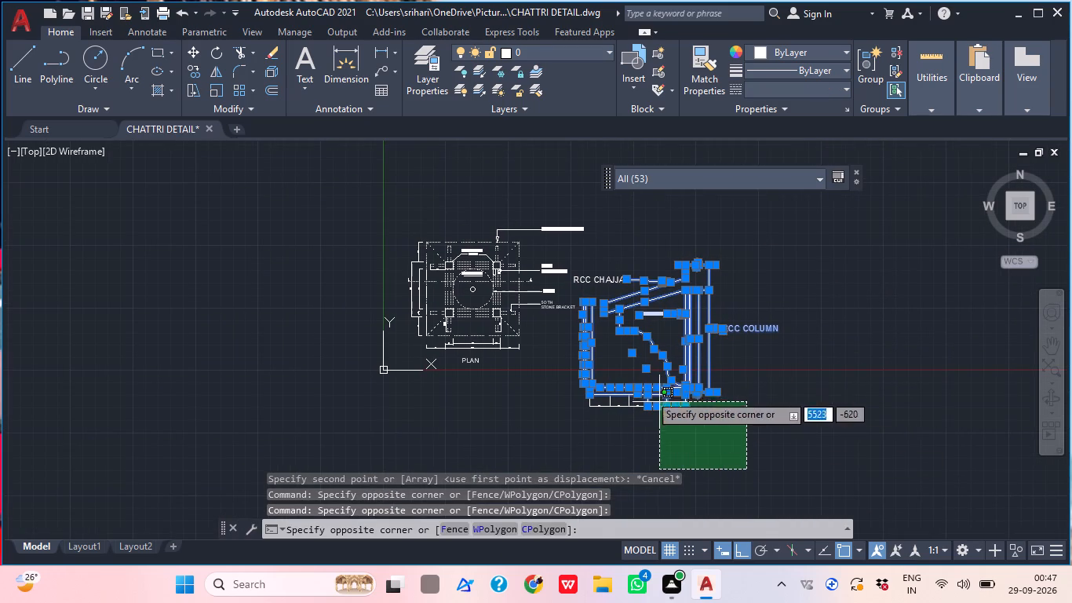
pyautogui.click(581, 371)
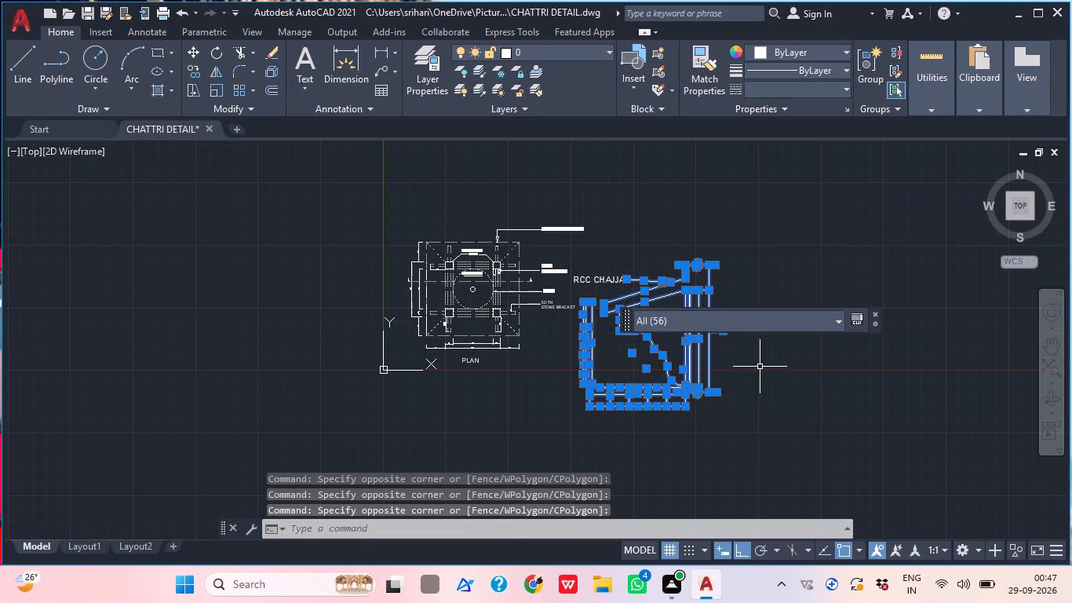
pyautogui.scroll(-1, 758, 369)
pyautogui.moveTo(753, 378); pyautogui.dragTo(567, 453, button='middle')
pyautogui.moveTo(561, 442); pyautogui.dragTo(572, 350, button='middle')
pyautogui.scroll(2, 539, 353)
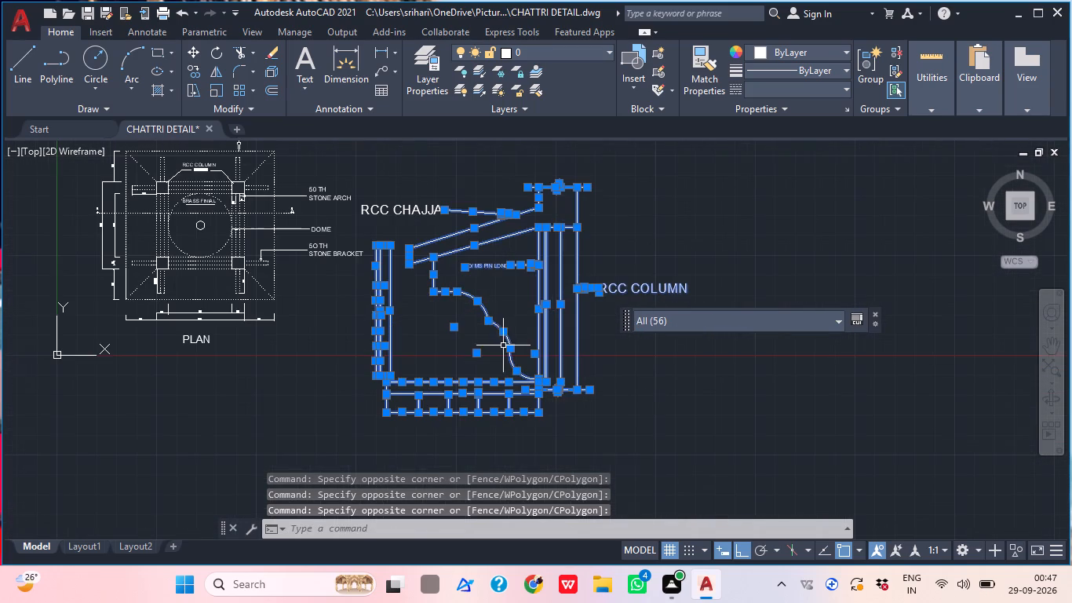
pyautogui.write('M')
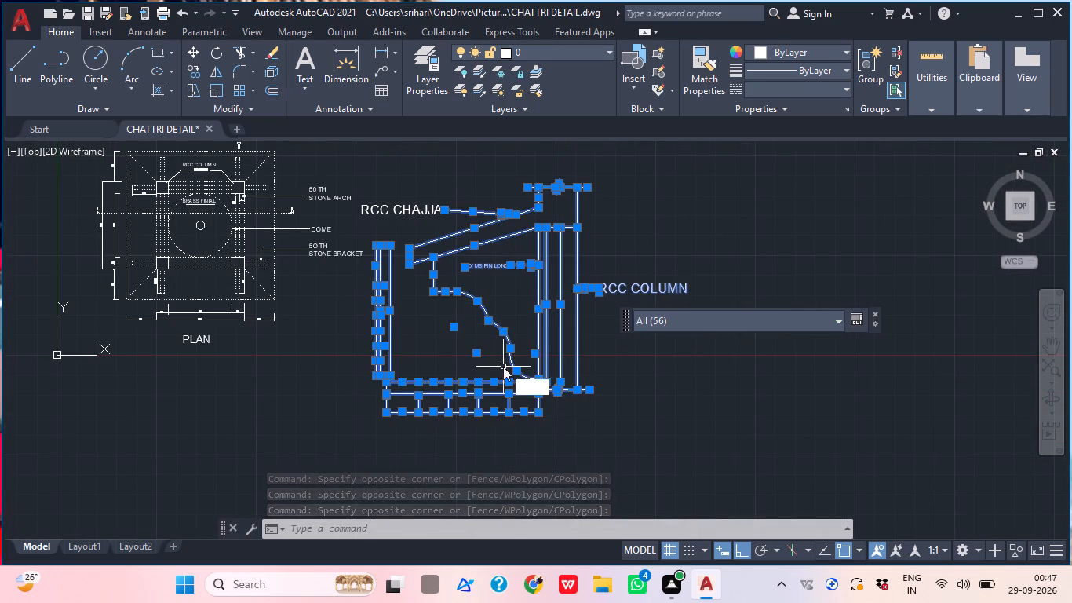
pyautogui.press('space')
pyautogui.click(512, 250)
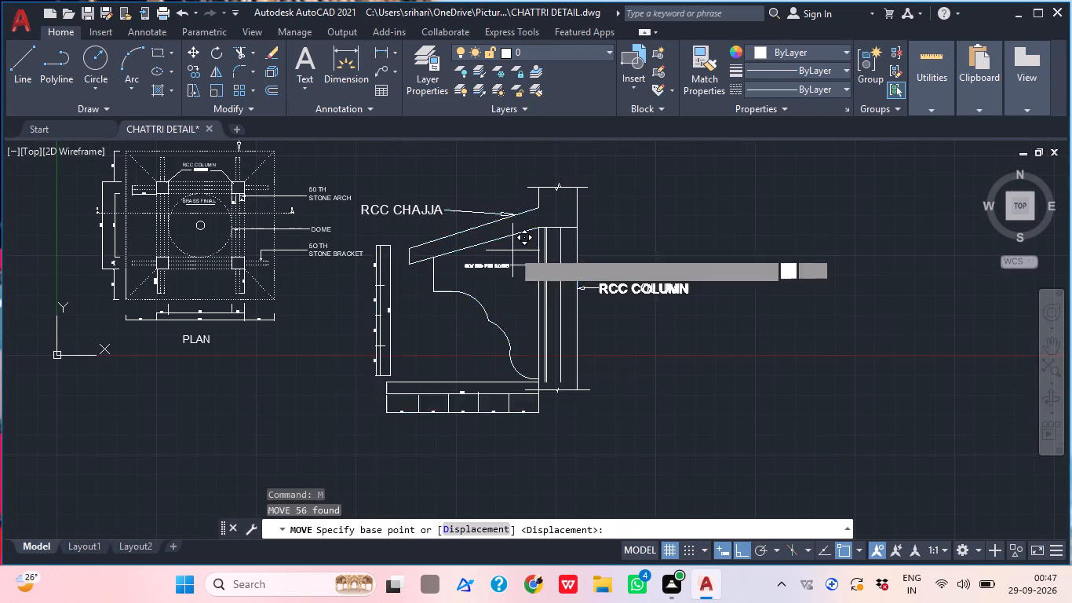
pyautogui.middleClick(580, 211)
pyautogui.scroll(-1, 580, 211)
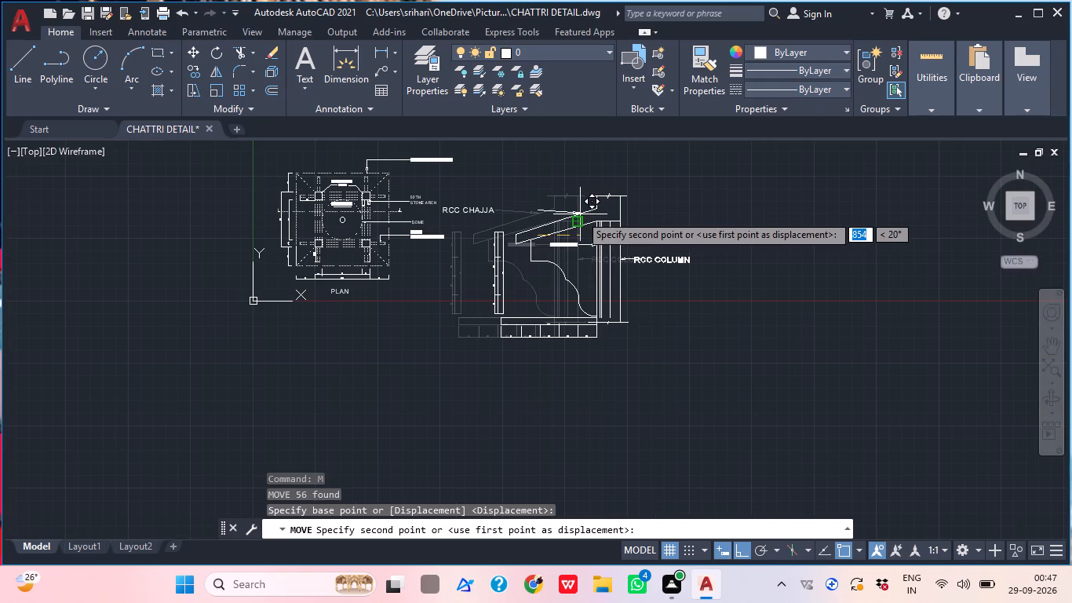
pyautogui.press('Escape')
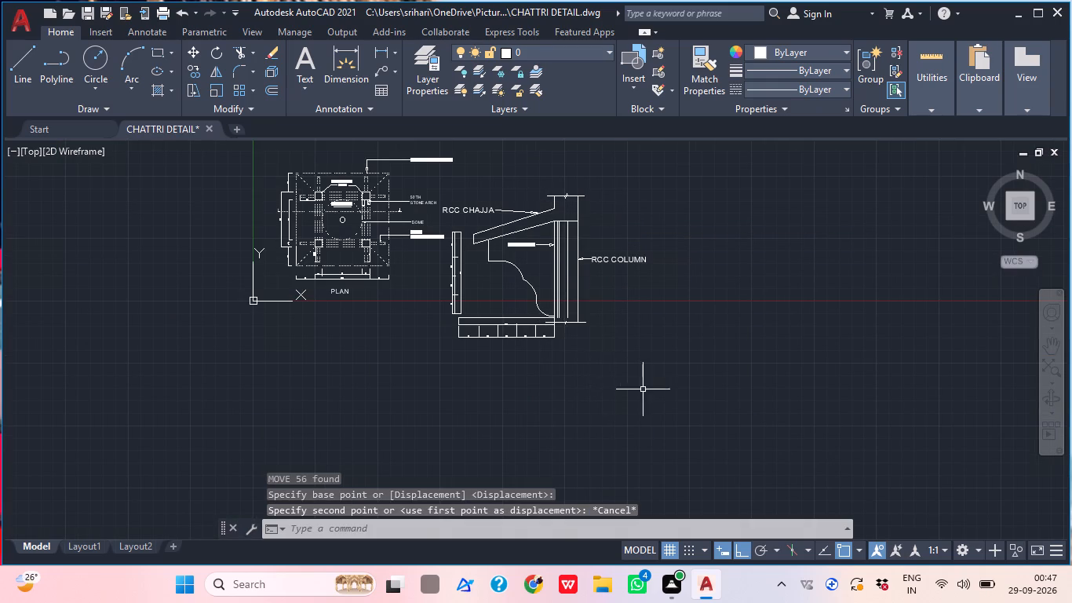
# Turn Ortho off and move the entire enlarged section detail about 1767 units at 37°, clear of the plan's labels.
pyautogui.click(713, 382)
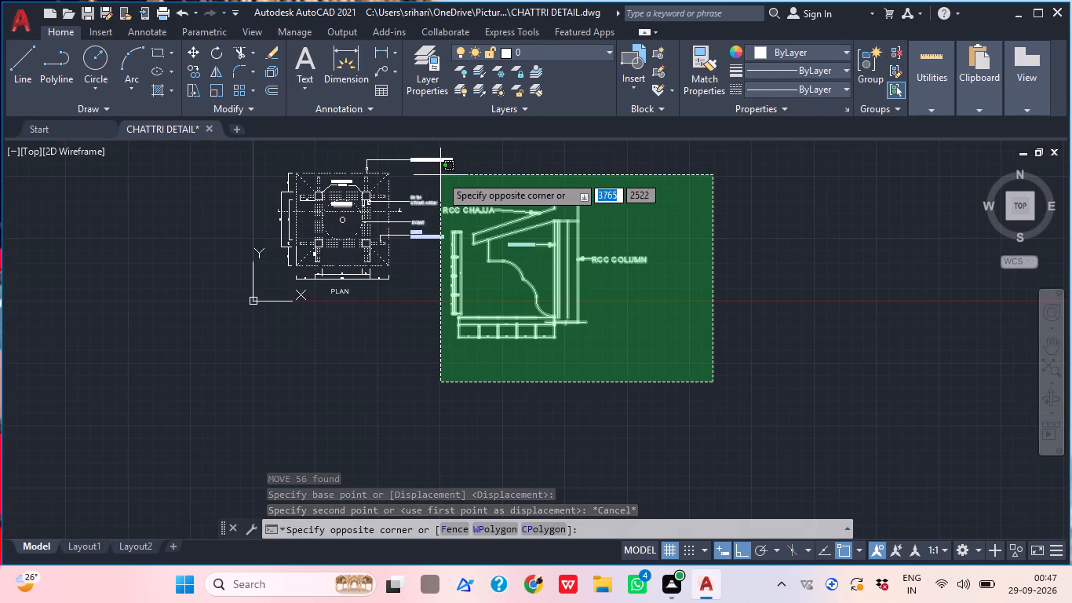
pyautogui.scroll(2, 444, 173)
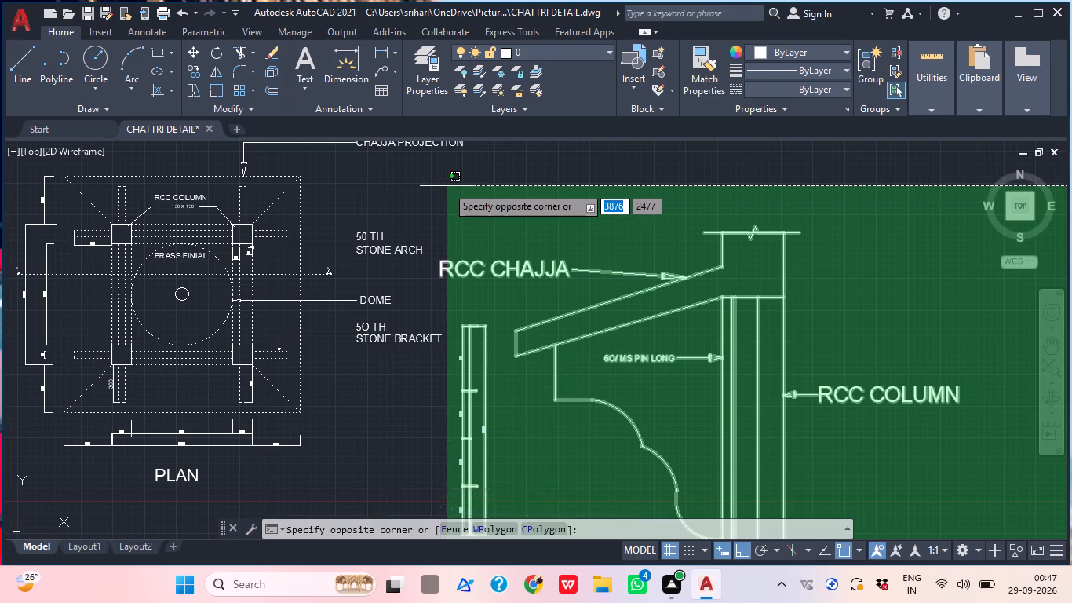
pyautogui.click(447, 186)
pyautogui.moveTo(579, 294); pyautogui.dragTo(549, 121, button='middle')
pyautogui.moveTo(729, 285); pyautogui.dragTo(691, 309, button='middle')
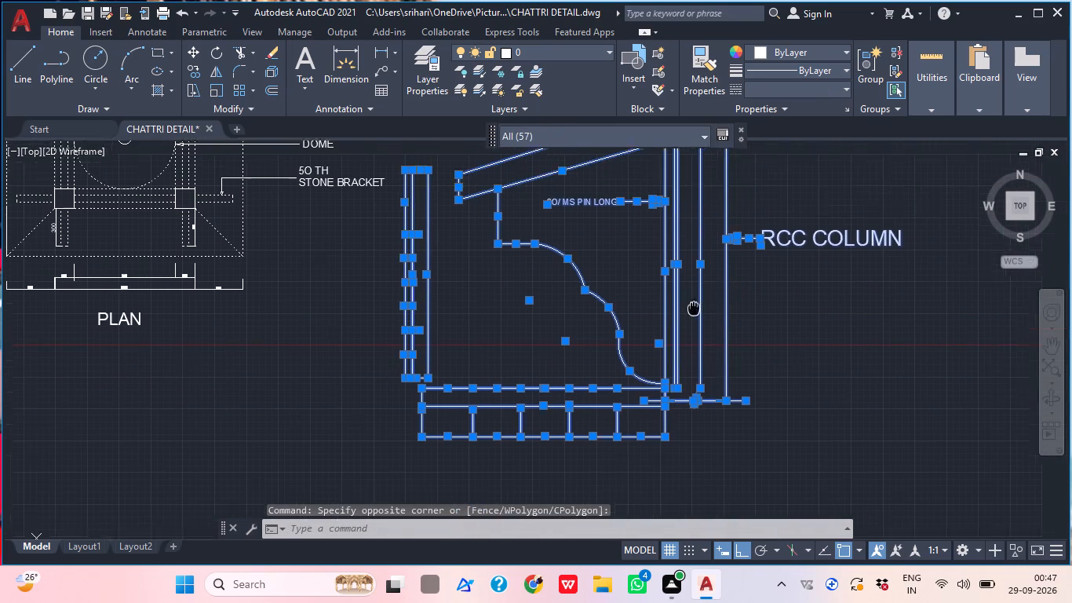
pyautogui.moveTo(691, 309); pyautogui.dragTo(667, 314, button='middle')
pyautogui.write('M')
pyautogui.press('space')
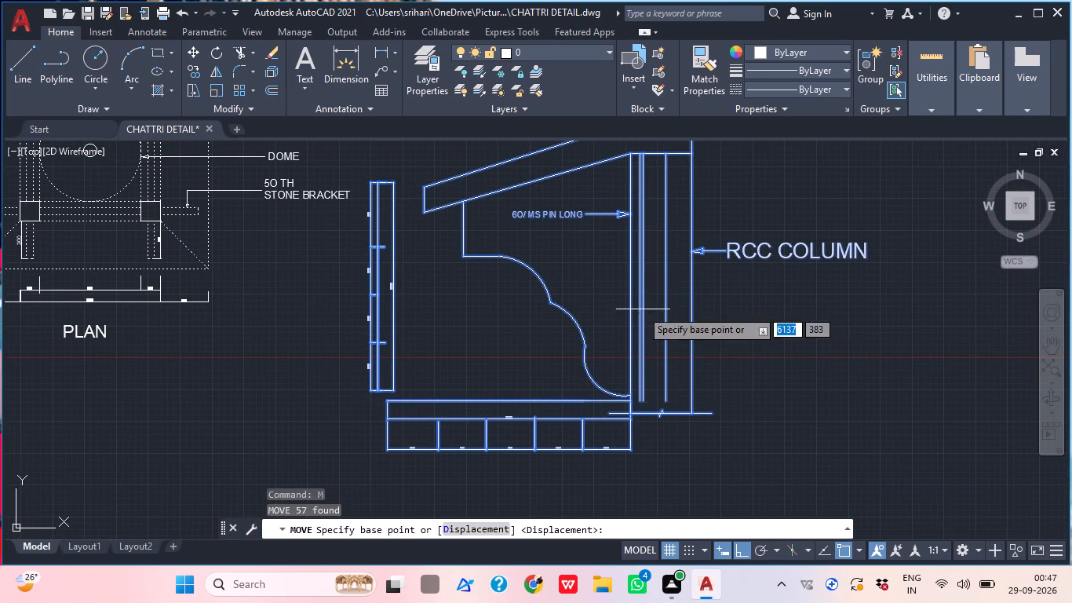
pyautogui.click(743, 551)
pyautogui.scroll(-5, 658, 291)
pyautogui.click(641, 264)
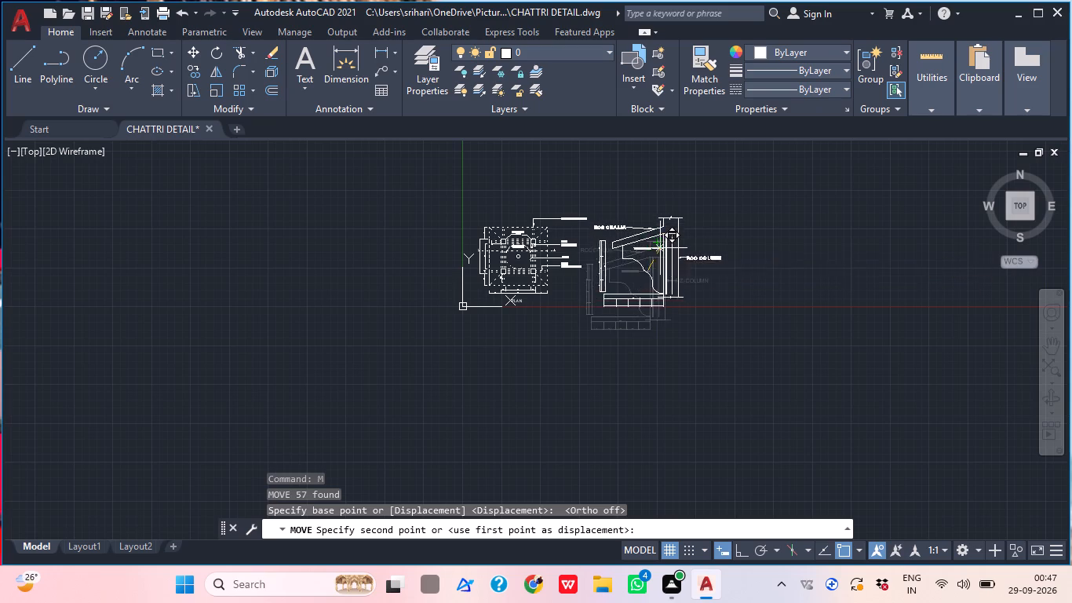
pyautogui.scroll(3, 691, 254)
pyautogui.scroll(-2, 676, 244)
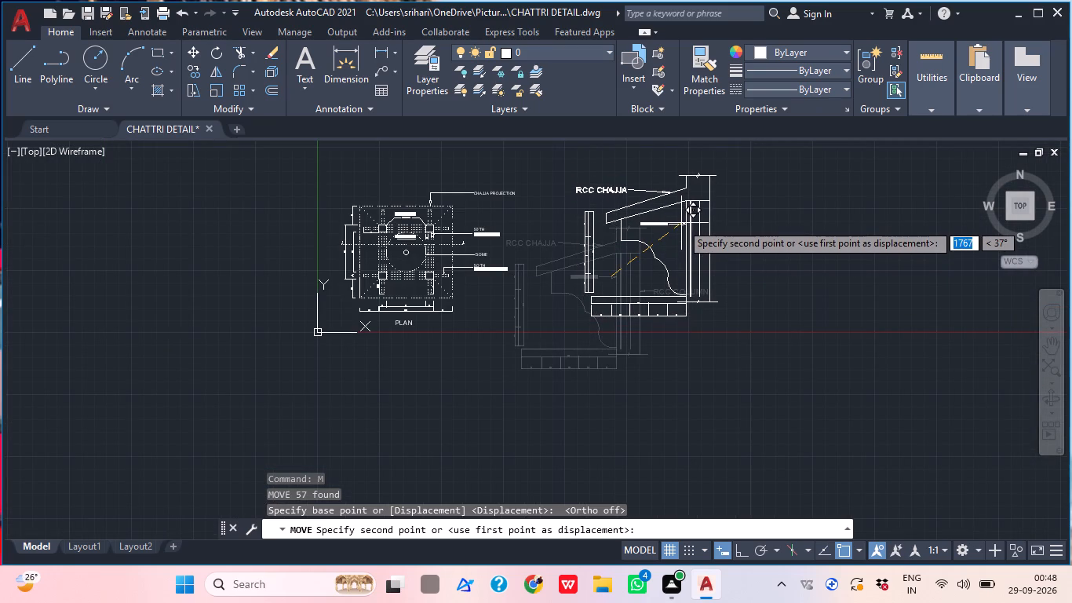
pyautogui.click(681, 223)
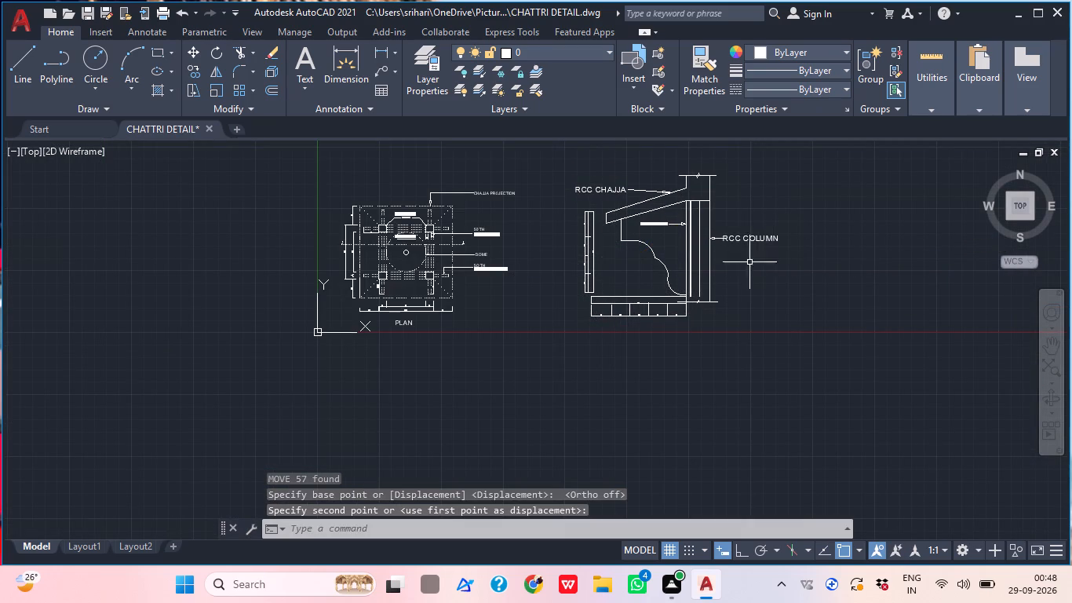
pyautogui.press('Escape')
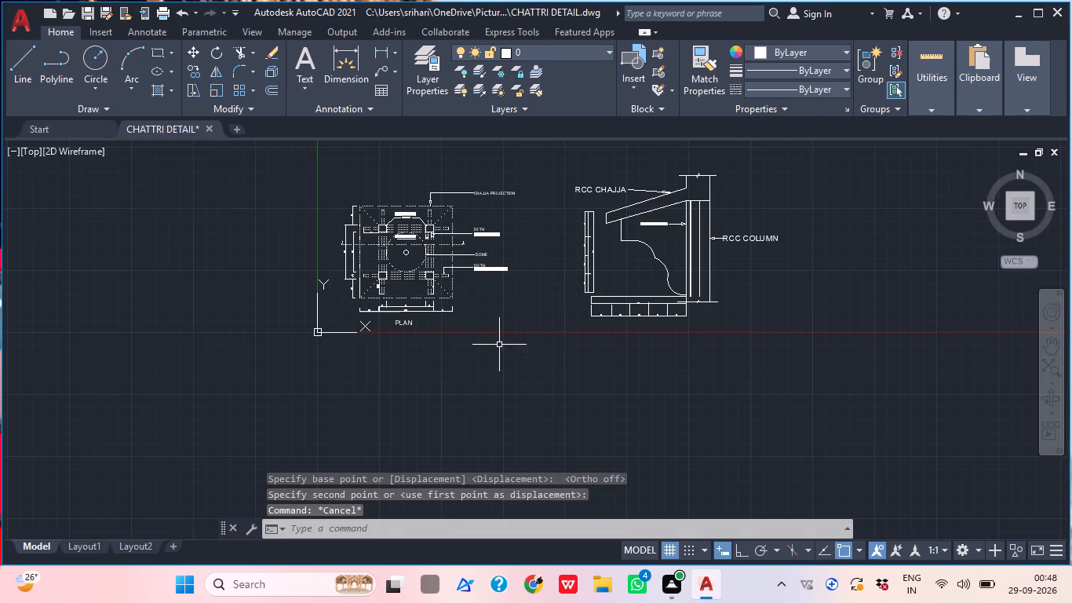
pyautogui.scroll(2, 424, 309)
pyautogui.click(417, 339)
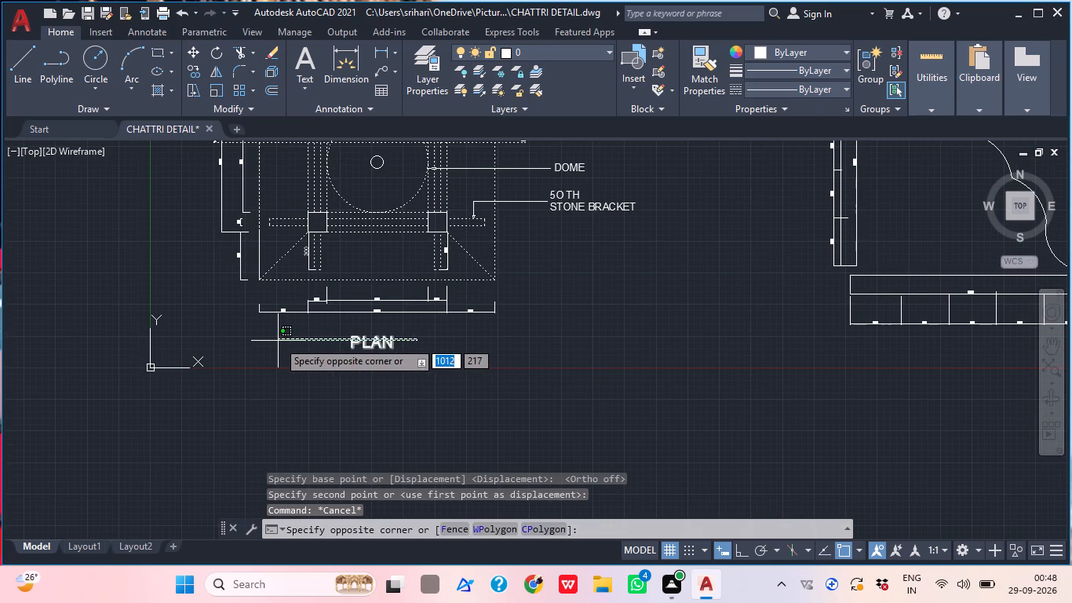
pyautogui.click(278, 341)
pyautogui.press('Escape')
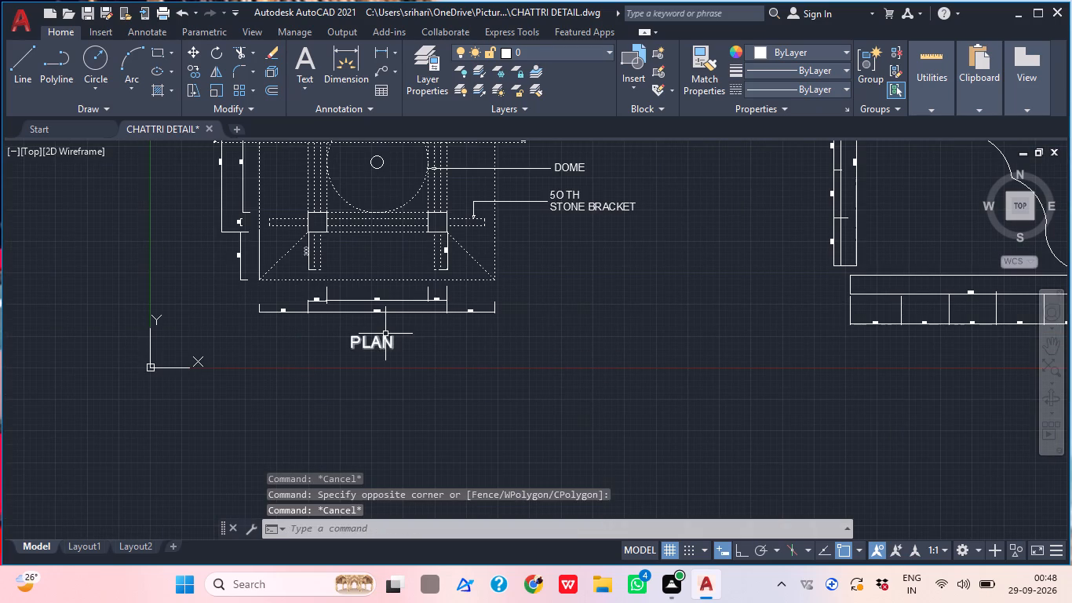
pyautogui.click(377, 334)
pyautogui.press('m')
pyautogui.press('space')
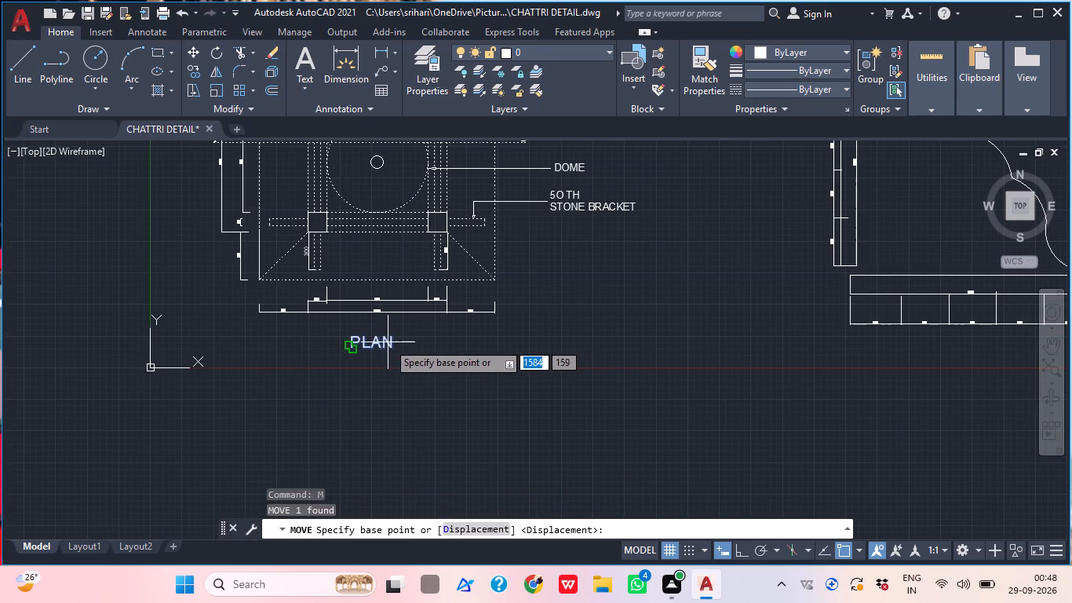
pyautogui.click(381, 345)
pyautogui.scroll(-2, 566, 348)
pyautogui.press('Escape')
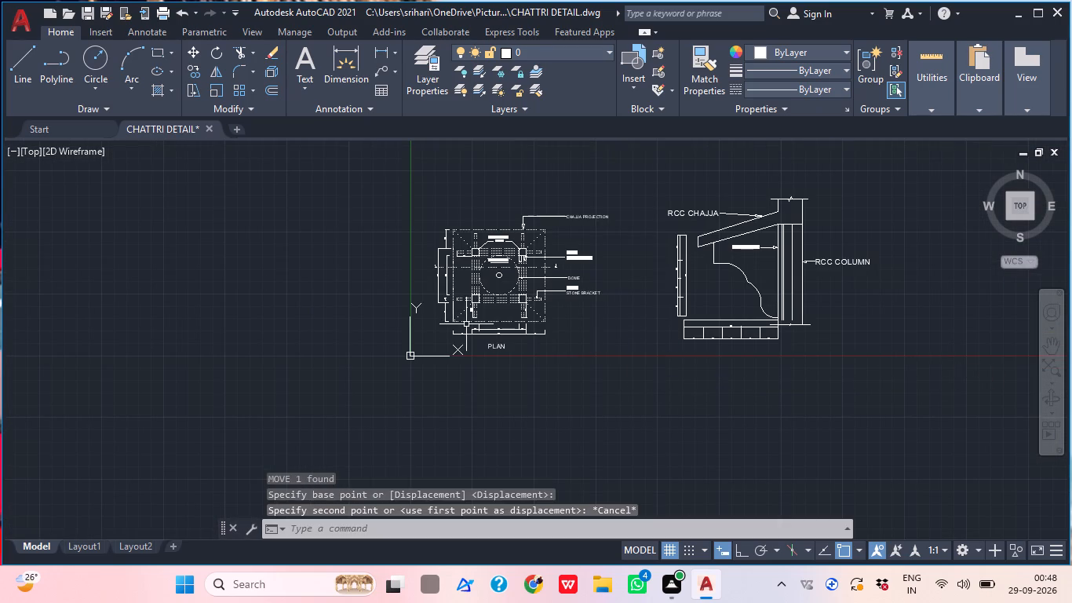
# Turn Ortho on and copy the PLAN title horizontally to just below the left end of the section detail.
pyautogui.scroll(3, 512, 347)
pyautogui.click(502, 366)
pyautogui.click(330, 340)
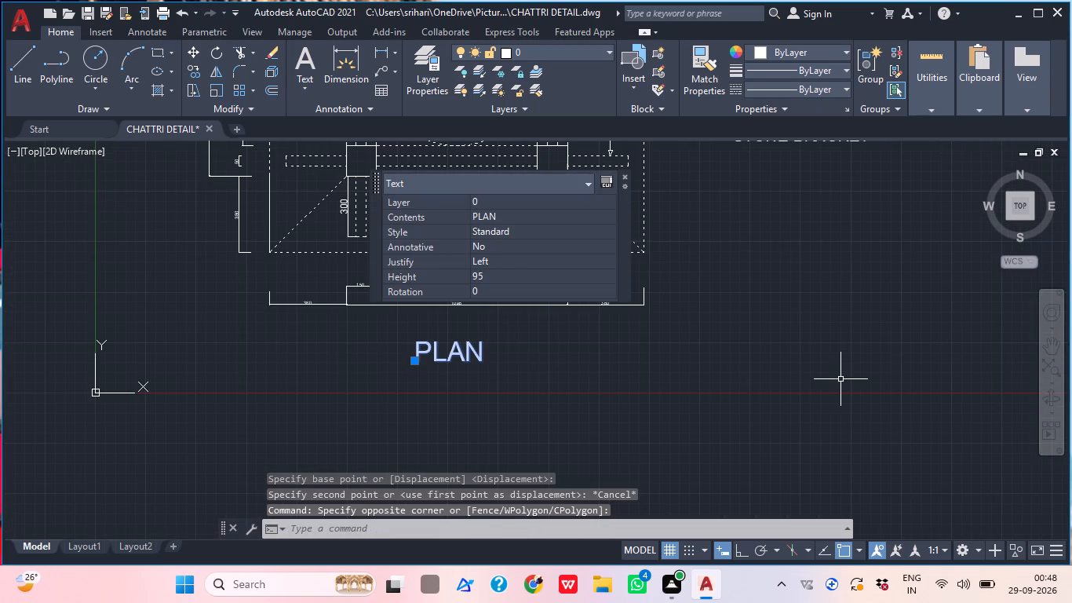
pyautogui.press('c')
pyautogui.press('o')
pyautogui.press('space')
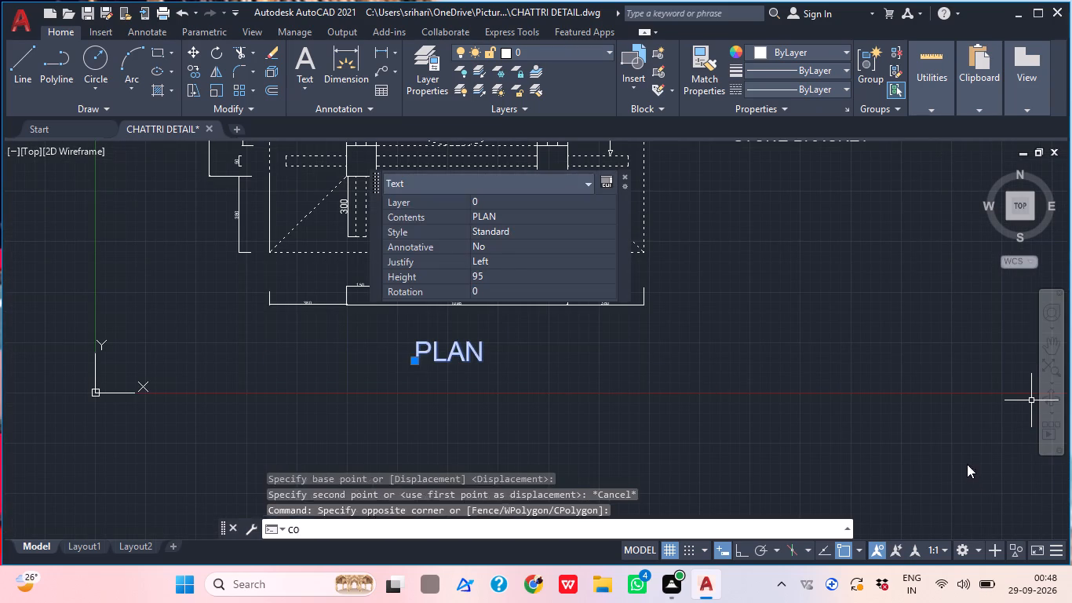
pyautogui.click(461, 342)
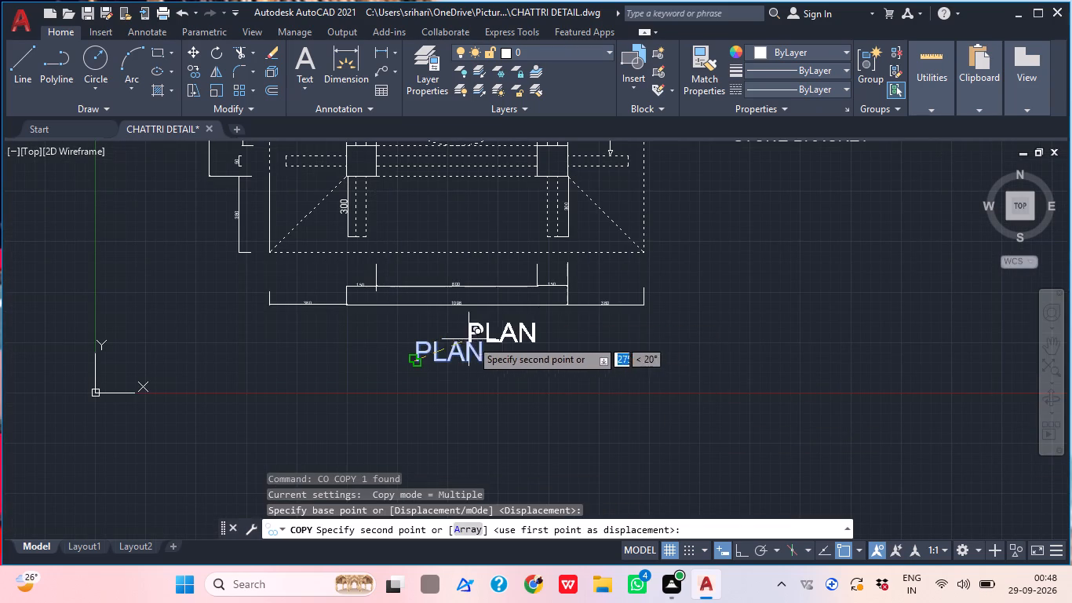
pyautogui.scroll(-3, 475, 339)
pyautogui.scroll(1, 732, 382)
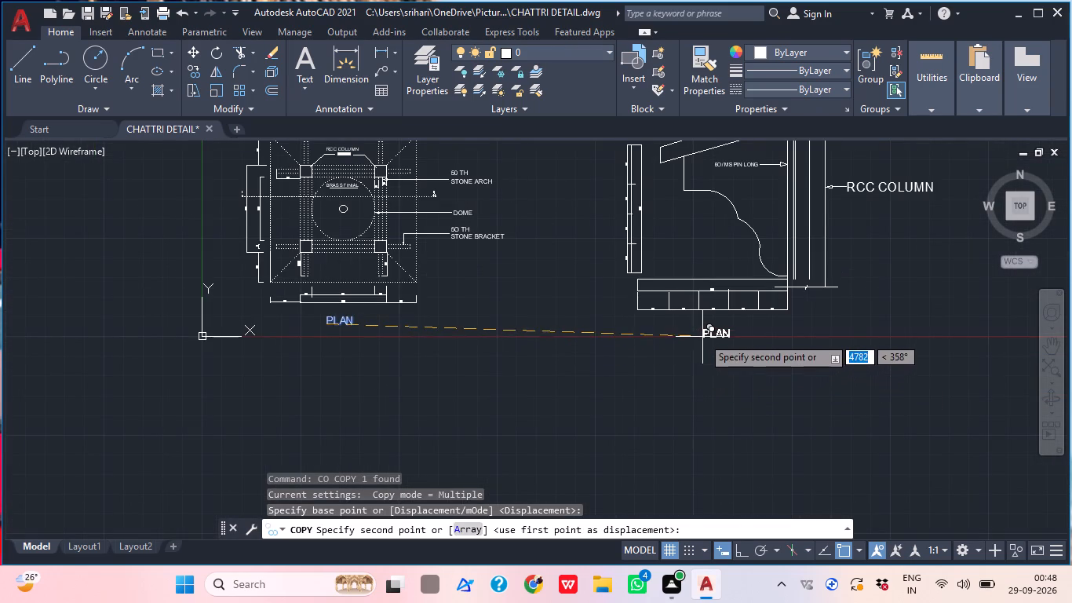
pyautogui.scroll(1, 614, 319)
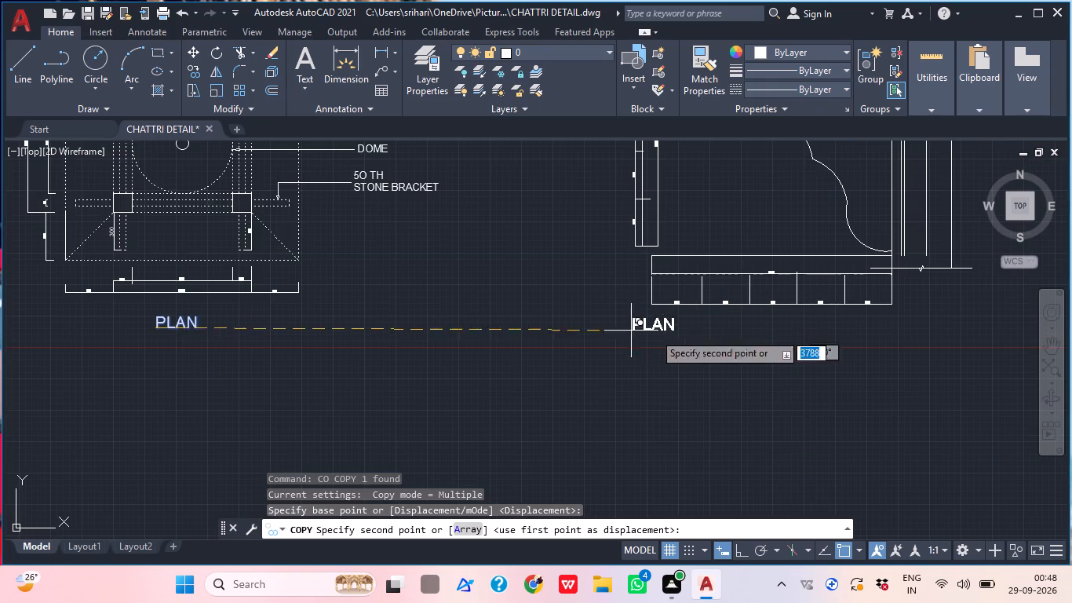
pyautogui.click(737, 545)
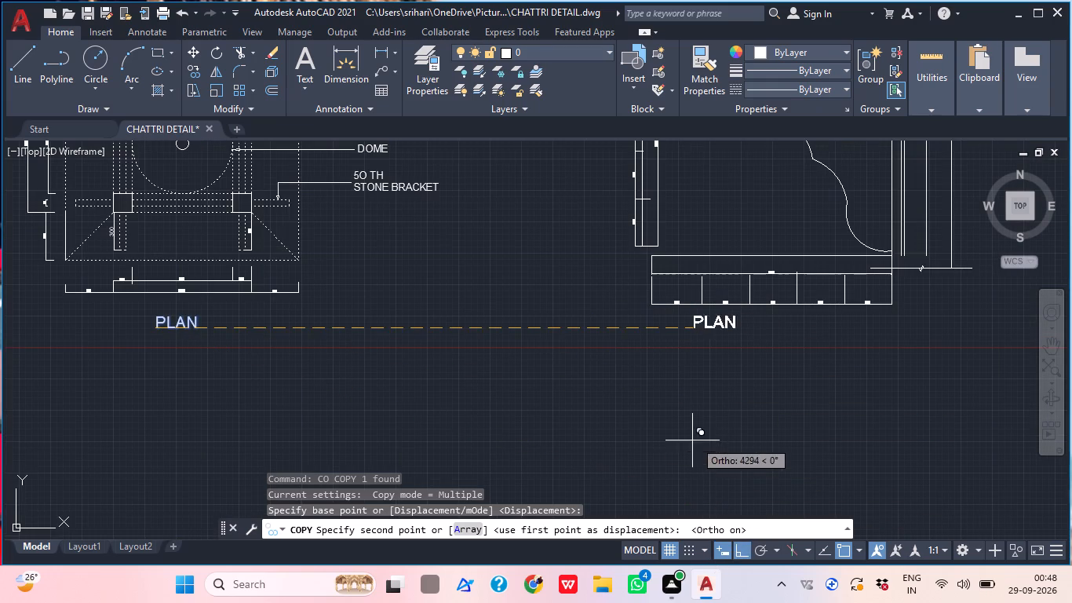
pyautogui.click(625, 437)
pyautogui.press('Escape')
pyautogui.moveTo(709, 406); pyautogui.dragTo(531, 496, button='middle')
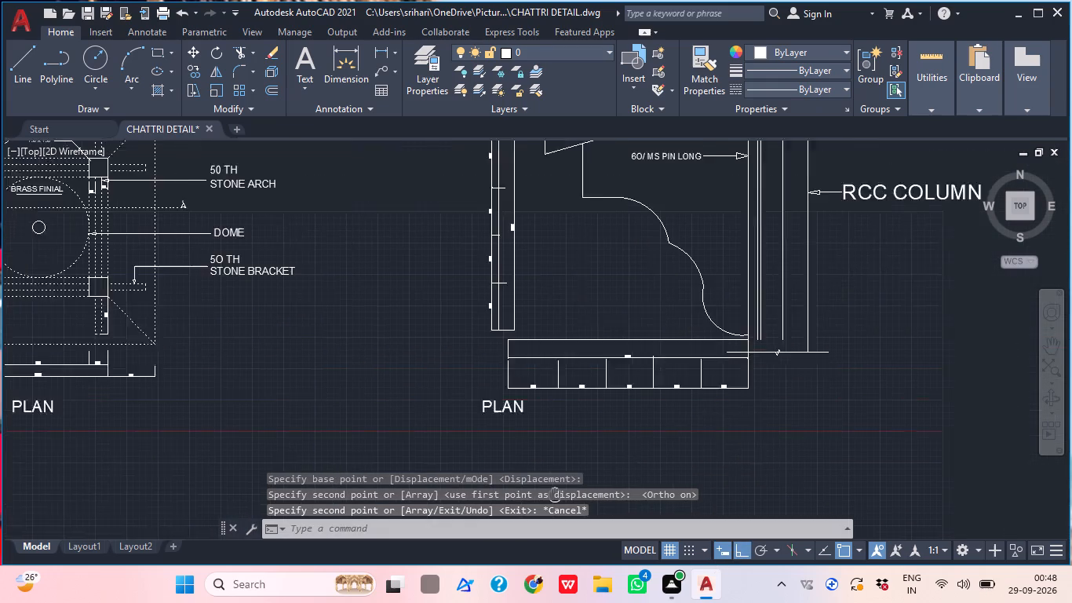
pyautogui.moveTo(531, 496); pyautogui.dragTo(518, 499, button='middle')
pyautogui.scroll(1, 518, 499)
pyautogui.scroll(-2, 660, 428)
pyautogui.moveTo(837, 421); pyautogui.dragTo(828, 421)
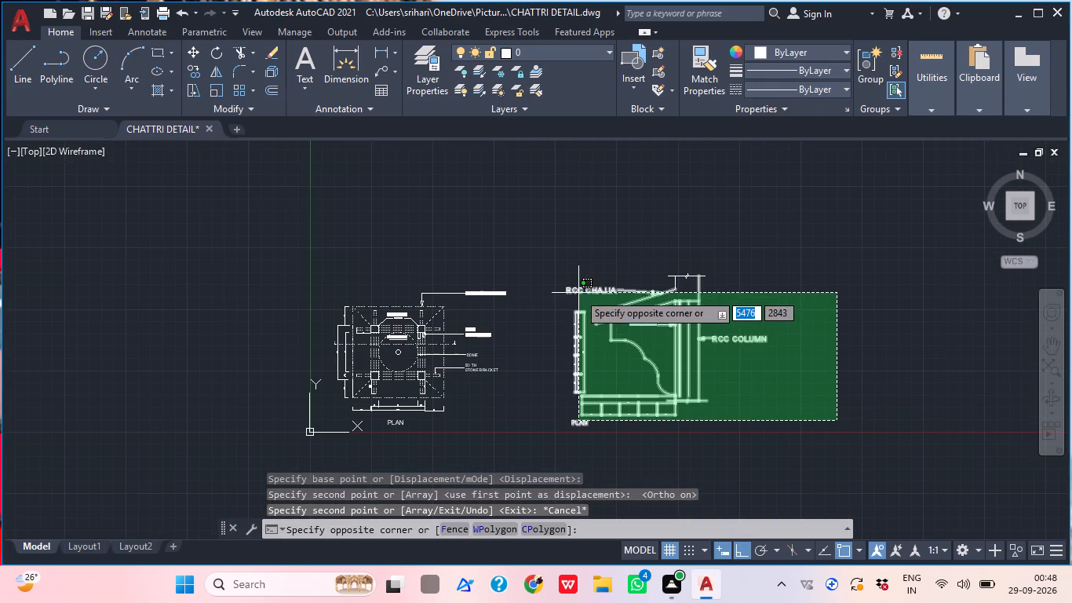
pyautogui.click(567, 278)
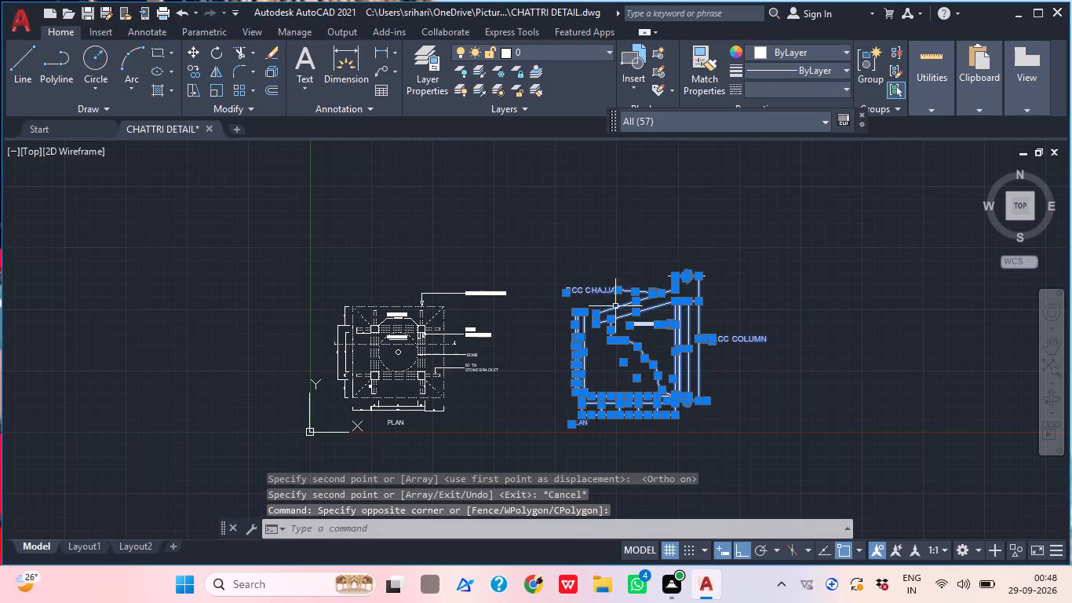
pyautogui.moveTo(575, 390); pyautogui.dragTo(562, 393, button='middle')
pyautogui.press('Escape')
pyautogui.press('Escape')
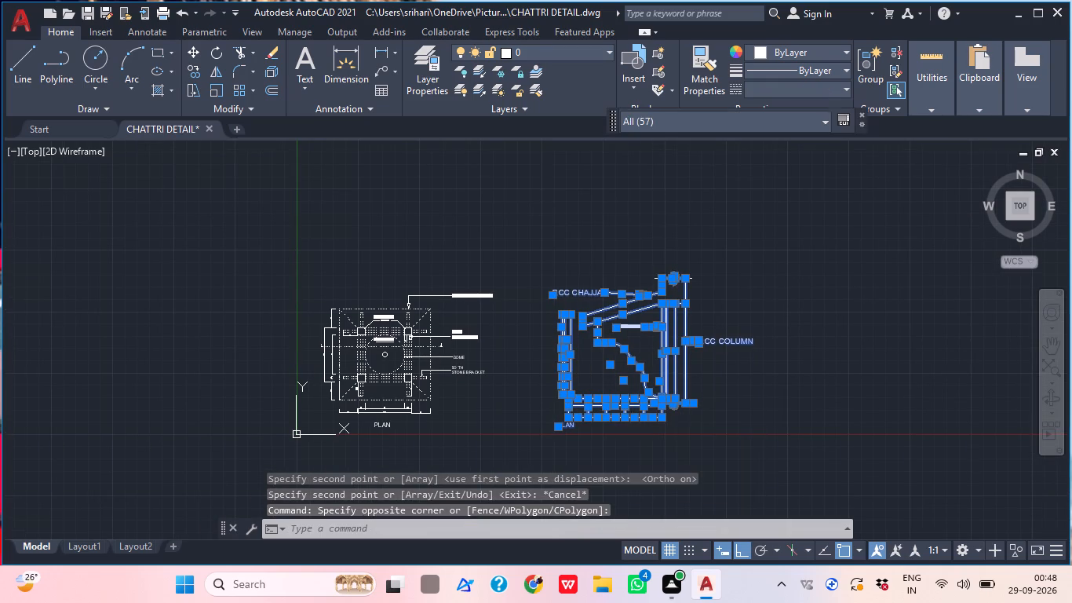
# Scale down the whole section detail with its labels and copied title freehand to roughly 85% of its size.
pyautogui.click(830, 422)
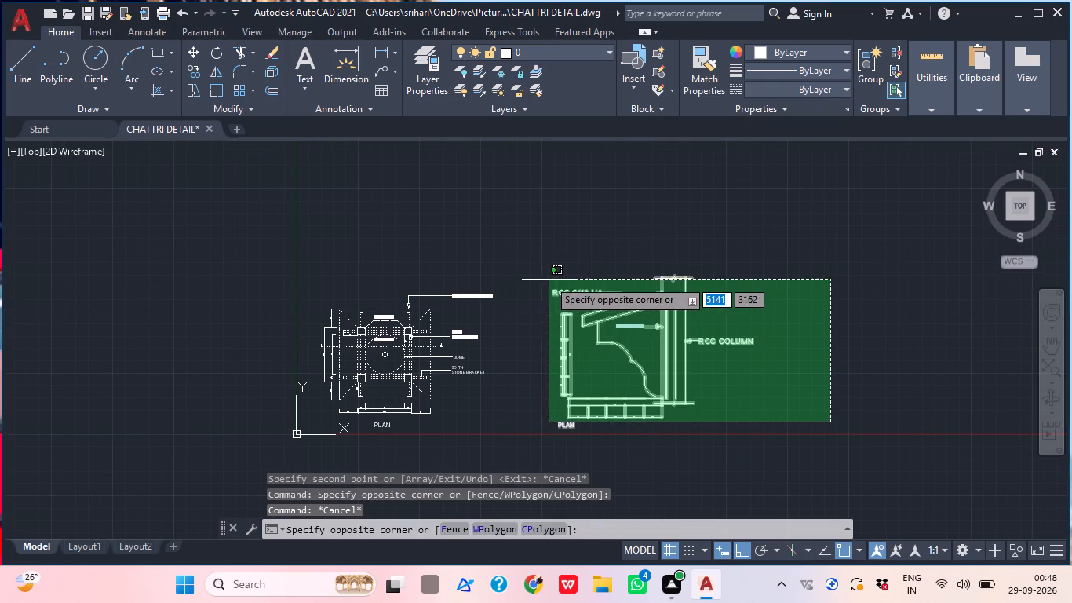
pyautogui.click(549, 280)
pyautogui.write('SC')
pyautogui.press('space')
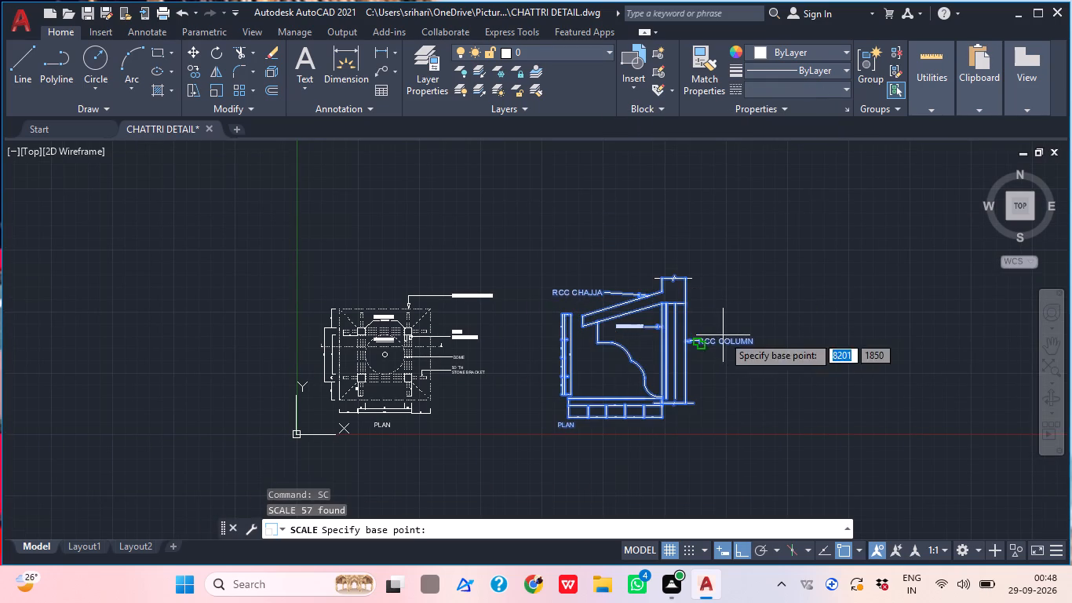
pyautogui.click(575, 345)
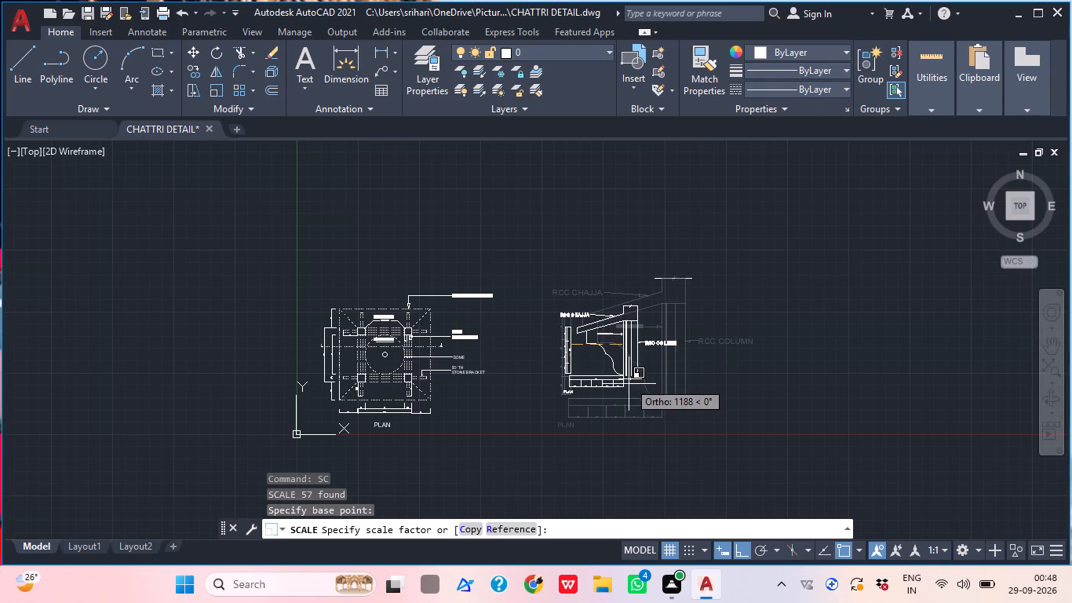
pyautogui.scroll(1, 636, 394)
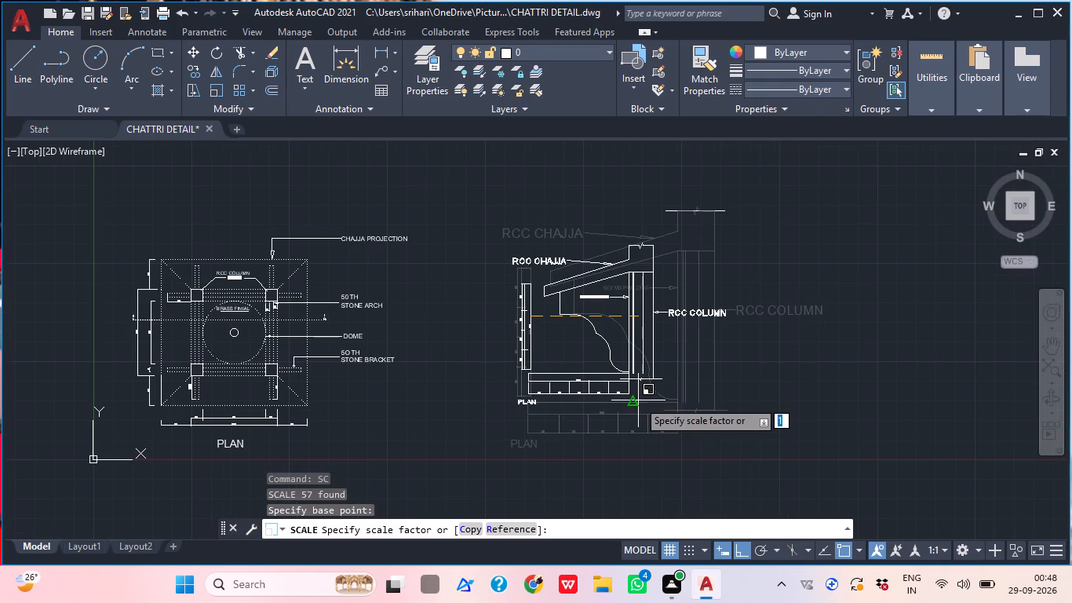
pyautogui.click(638, 402)
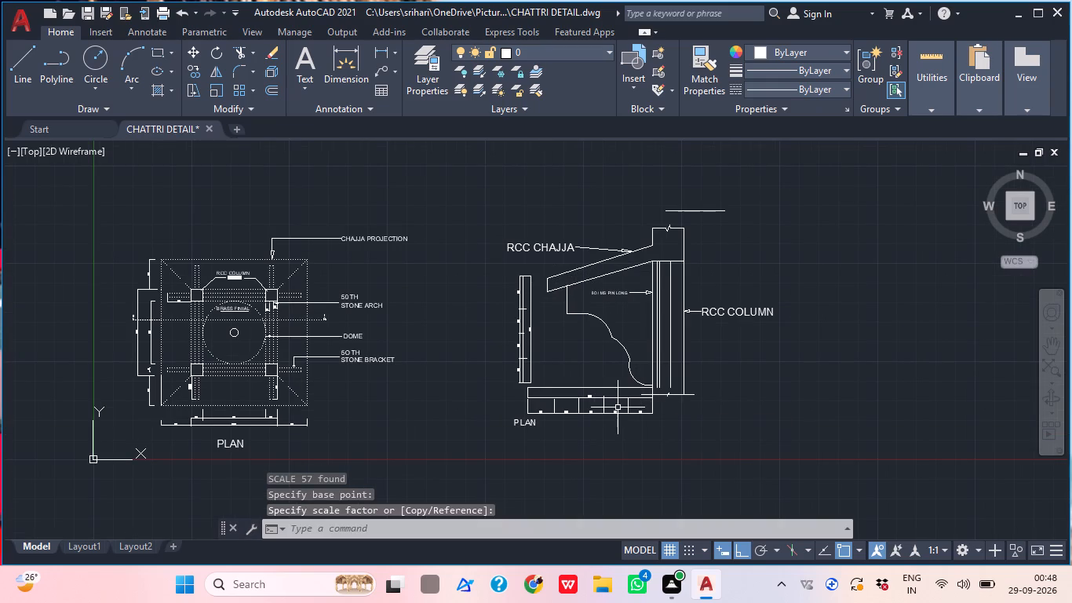
# Delete the leftover horizontal line above the top of the column in the section detail.
pyautogui.click(804, 421)
pyautogui.click(515, 229)
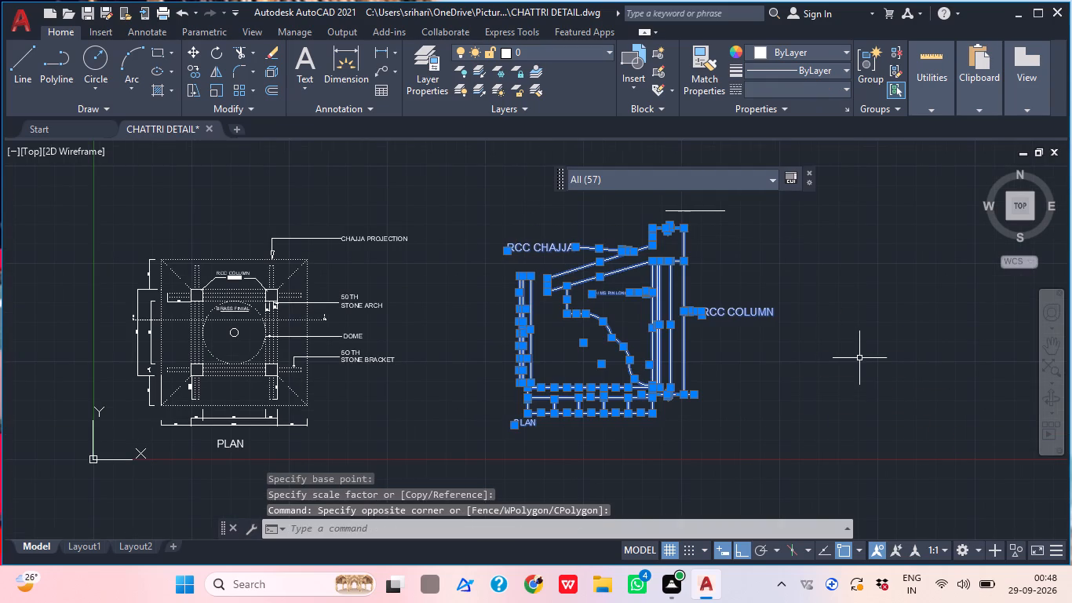
pyautogui.scroll(-2, 752, 393)
pyautogui.moveTo(705, 410); pyautogui.dragTo(663, 418, button='middle')
pyautogui.scroll(3, 669, 371)
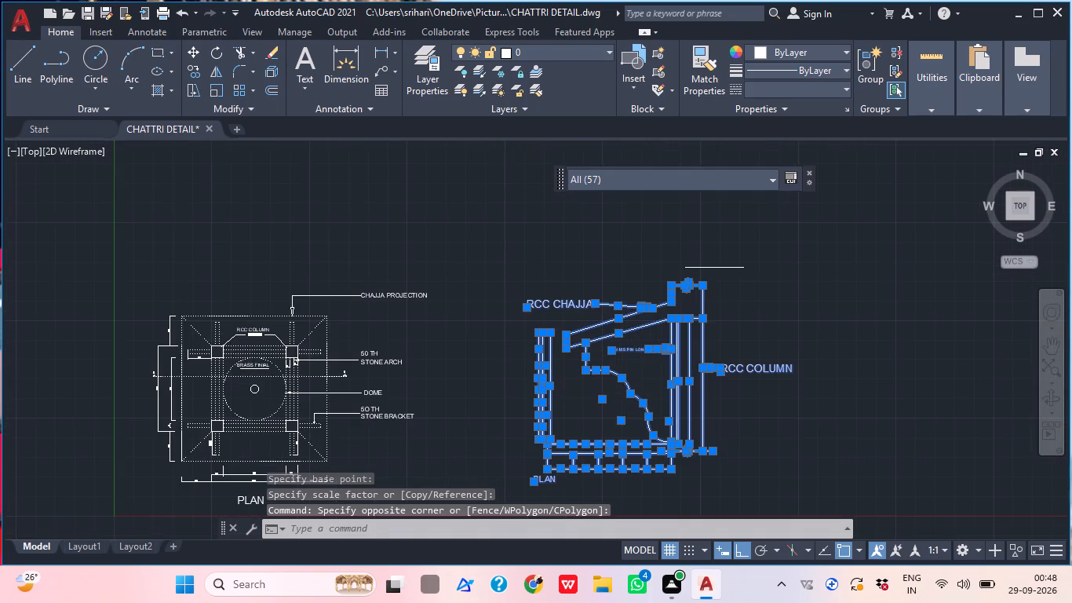
pyautogui.moveTo(733, 338); pyautogui.dragTo(703, 354, button='middle')
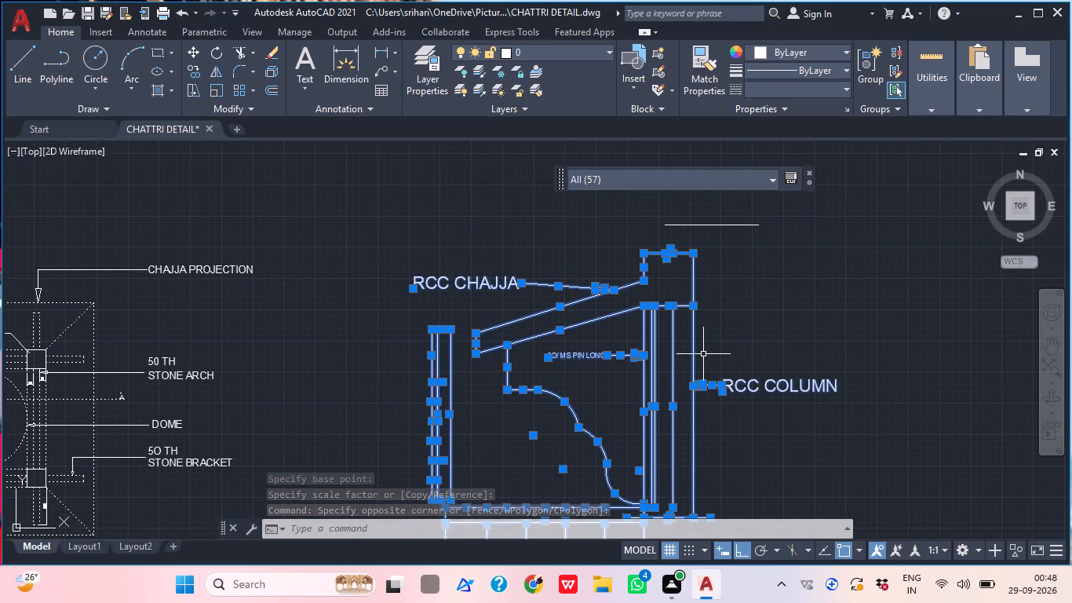
pyautogui.press('Escape')
pyautogui.moveTo(746, 243); pyautogui.dragTo(742, 231)
pyautogui.click(720, 206)
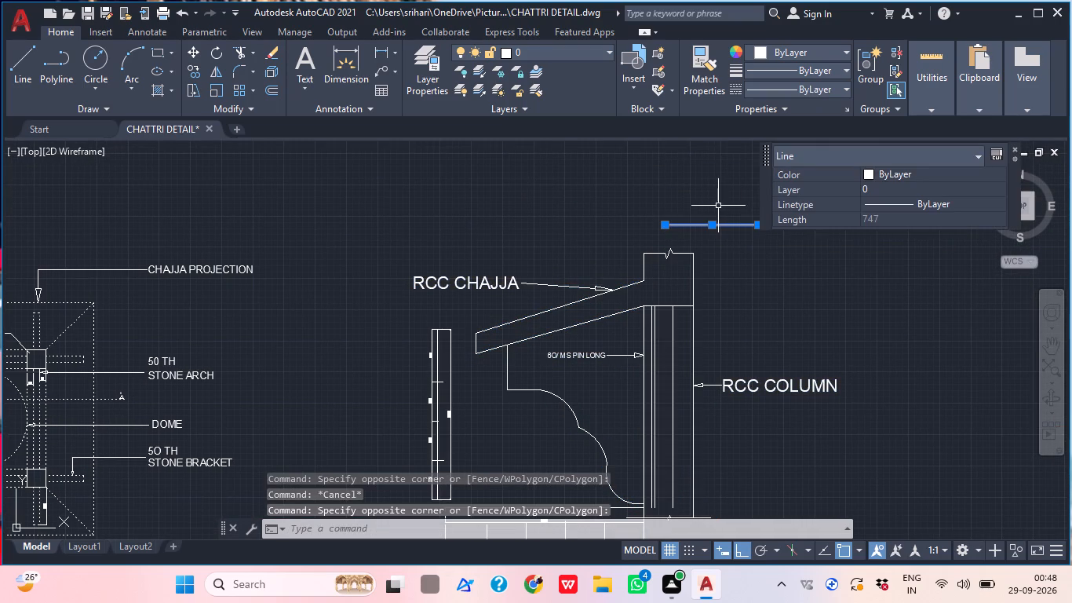
pyautogui.press('Delete')
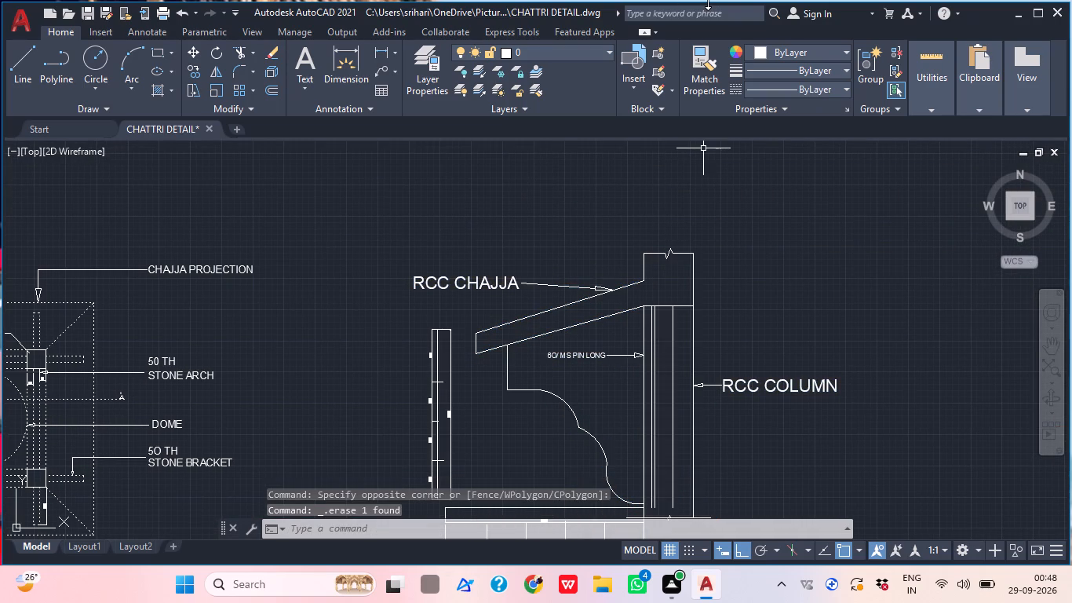
# Scale up the whole section detail with its labels and title freehand by roughly 10%.
pyautogui.scroll(-2, 708, 2)
pyautogui.moveTo(684, 239); pyautogui.dragTo(684, 201, button='middle')
pyautogui.scroll(-4, 691, 202)
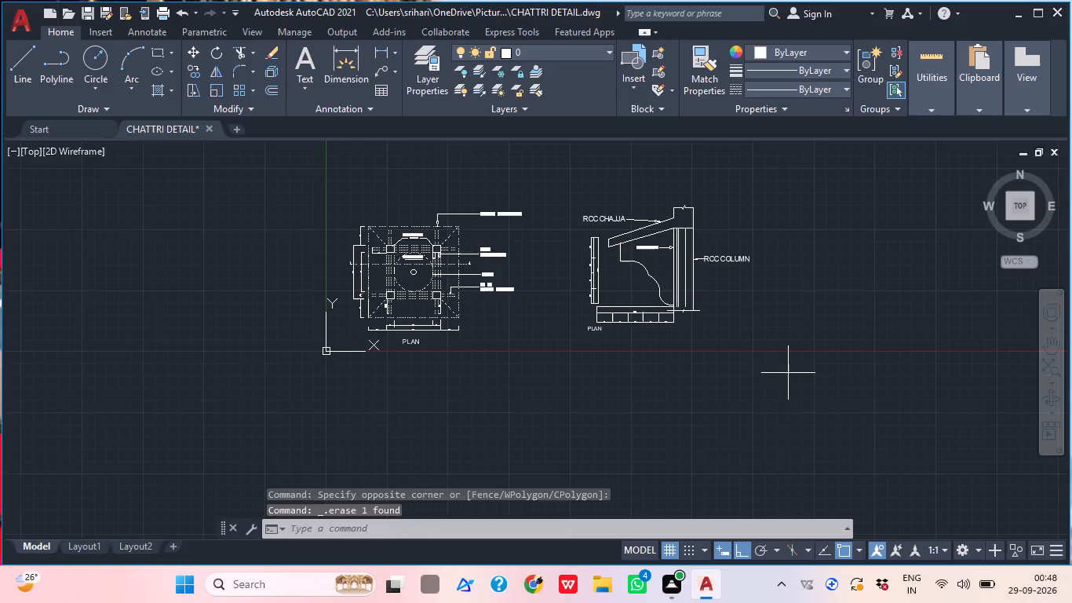
pyautogui.click(788, 373)
pyautogui.click(563, 154)
pyautogui.press('s')
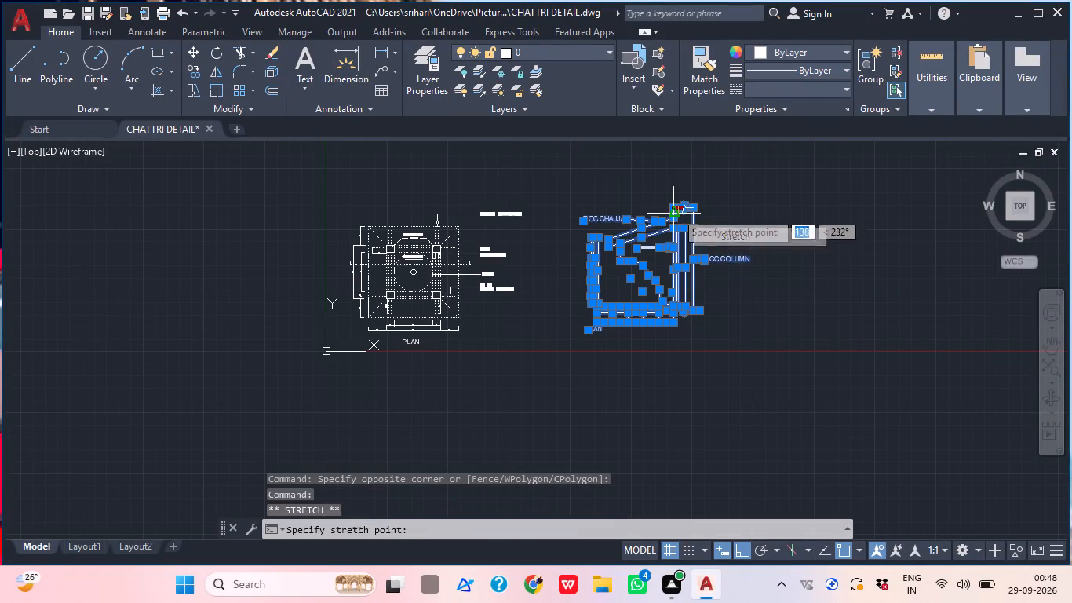
pyautogui.press('c')
pyautogui.press('space')
pyautogui.click(555, 273)
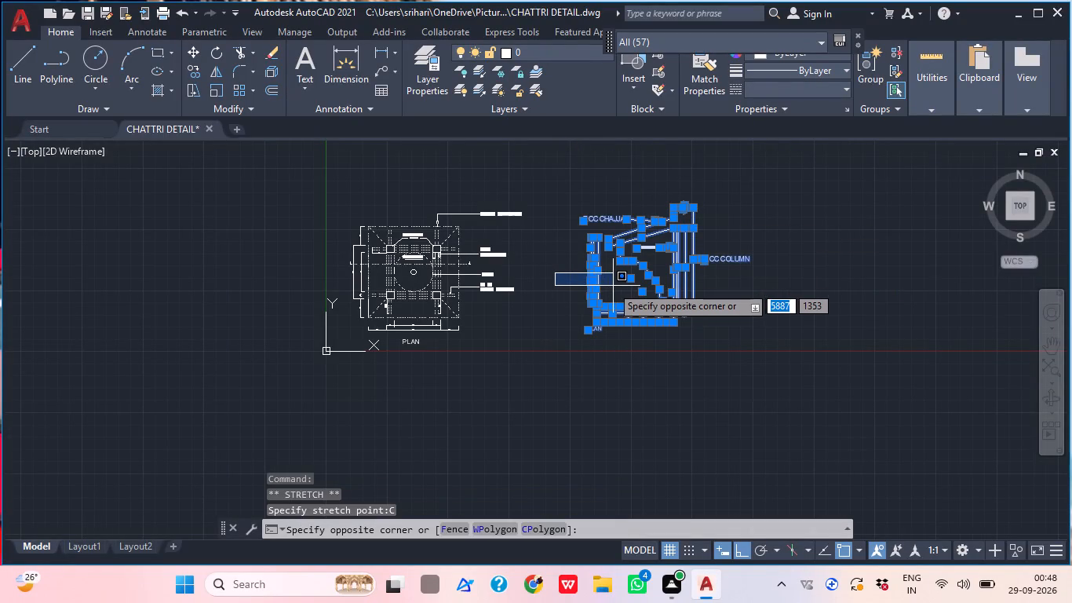
pyautogui.press('`')
pyautogui.press('s')
pyautogui.write('C')
pyautogui.press('space')
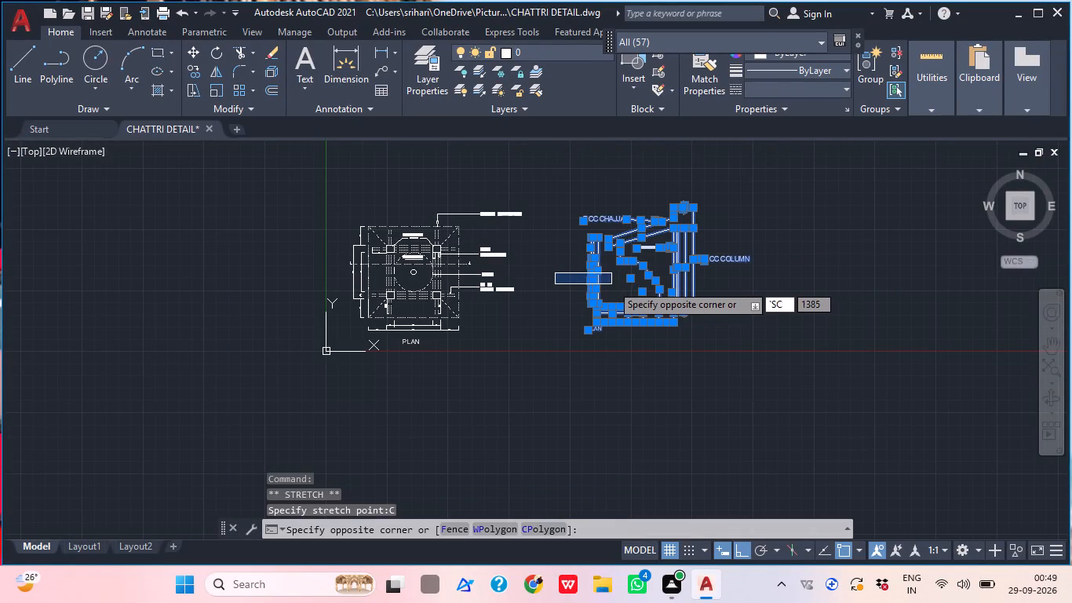
pyautogui.write('SC')
pyautogui.press('space')
pyautogui.click(620, 274)
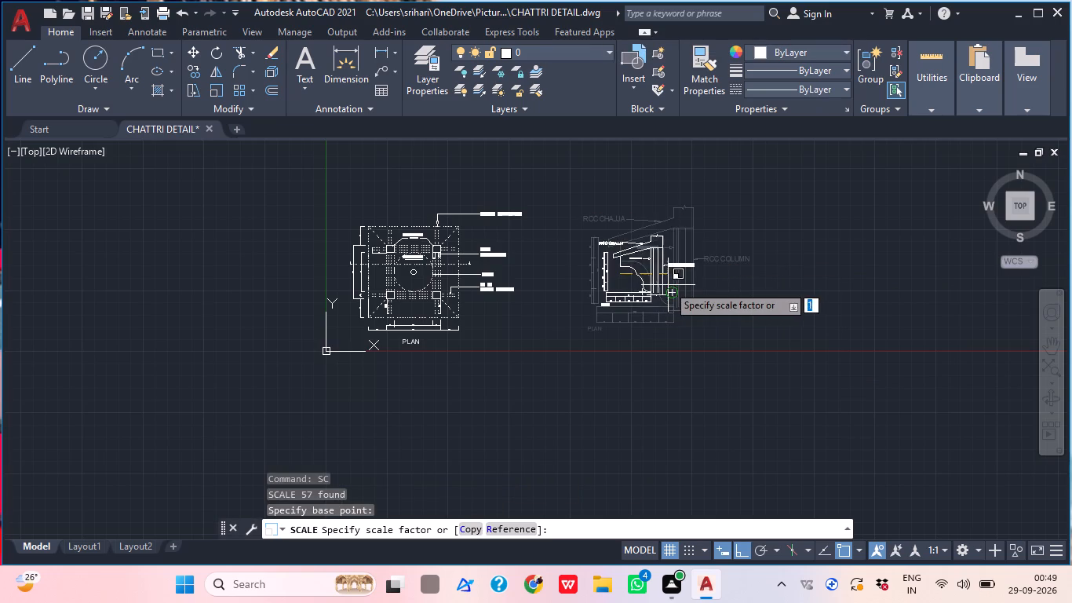
pyautogui.scroll(2, 680, 287)
pyautogui.moveTo(622, 302); pyautogui.dragTo(565, 318, button='middle')
pyautogui.scroll(-3, 622, 312)
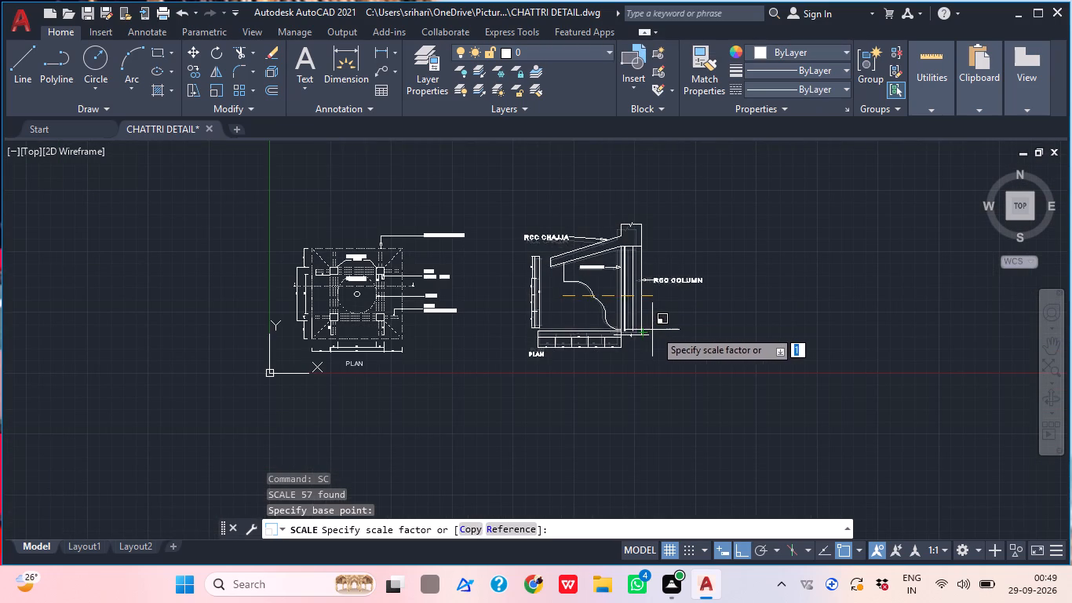
pyautogui.click(655, 330)
# Scale up the copied PLAN title under the section detail freehand to a text height of about 159.
pyautogui.scroll(2, 560, 353)
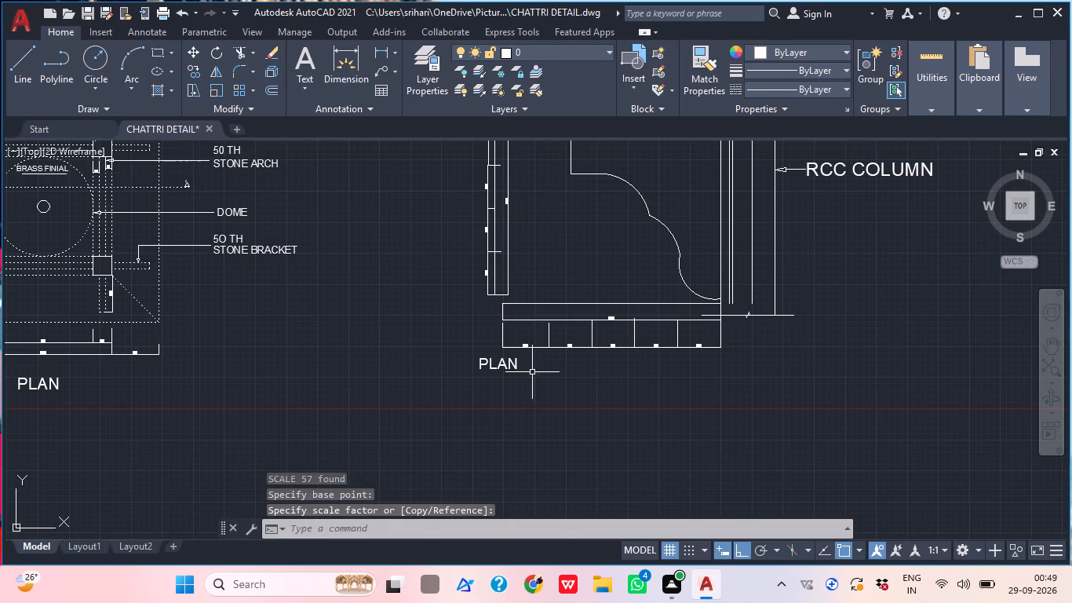
pyautogui.click(532, 372)
pyautogui.click(463, 358)
pyautogui.write('SC')
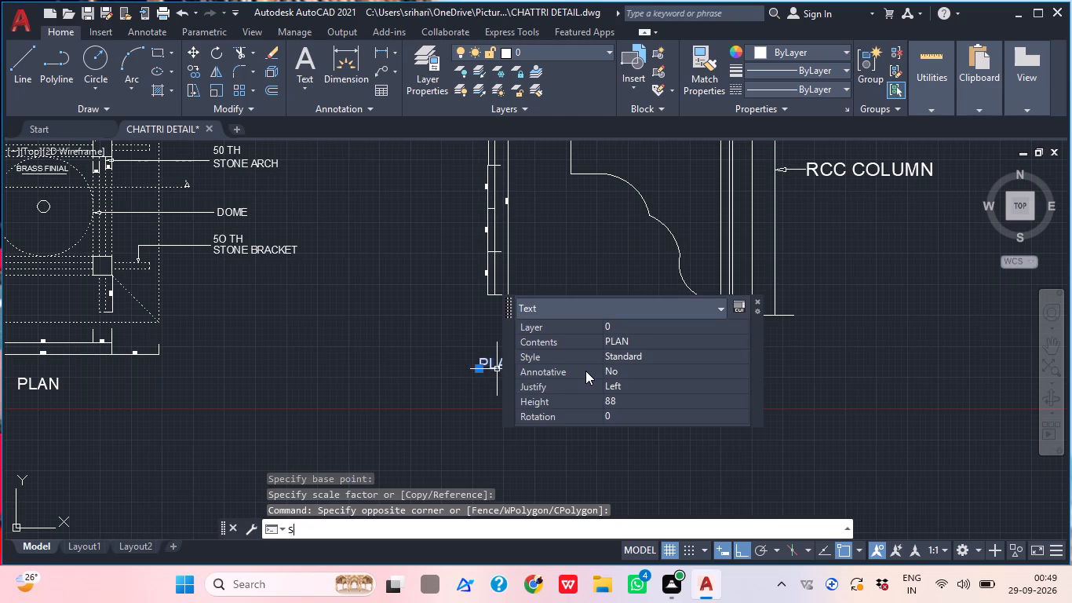
pyautogui.press('space')
pyautogui.click(546, 389)
pyautogui.click(582, 405)
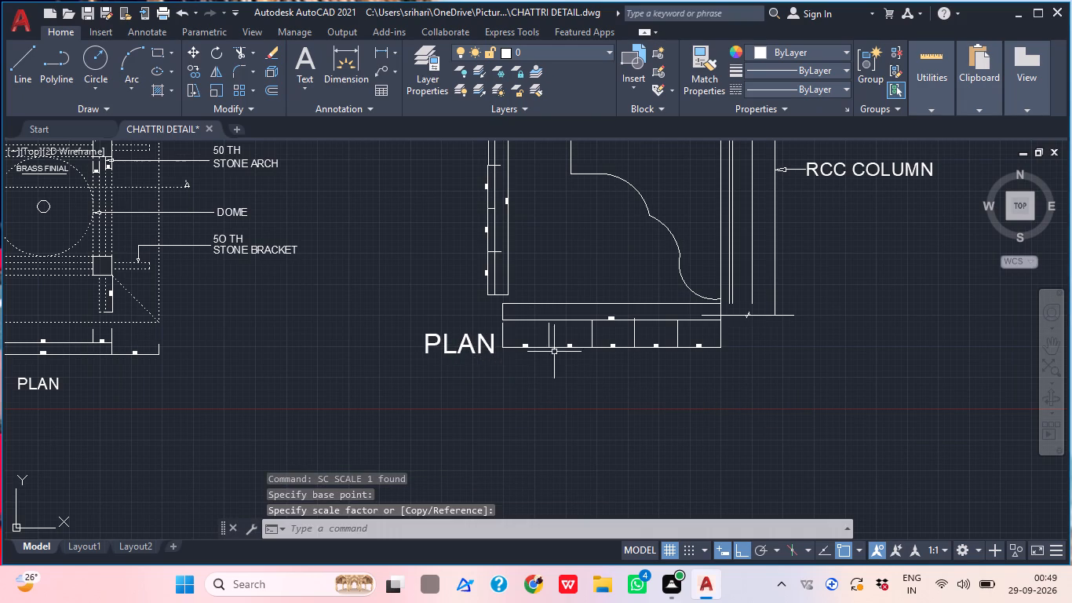
# Turn Ortho off and move the enlarged title to sit roughly centred below the section detail's bottom dimensions.
pyautogui.click(479, 342)
pyautogui.press('m')
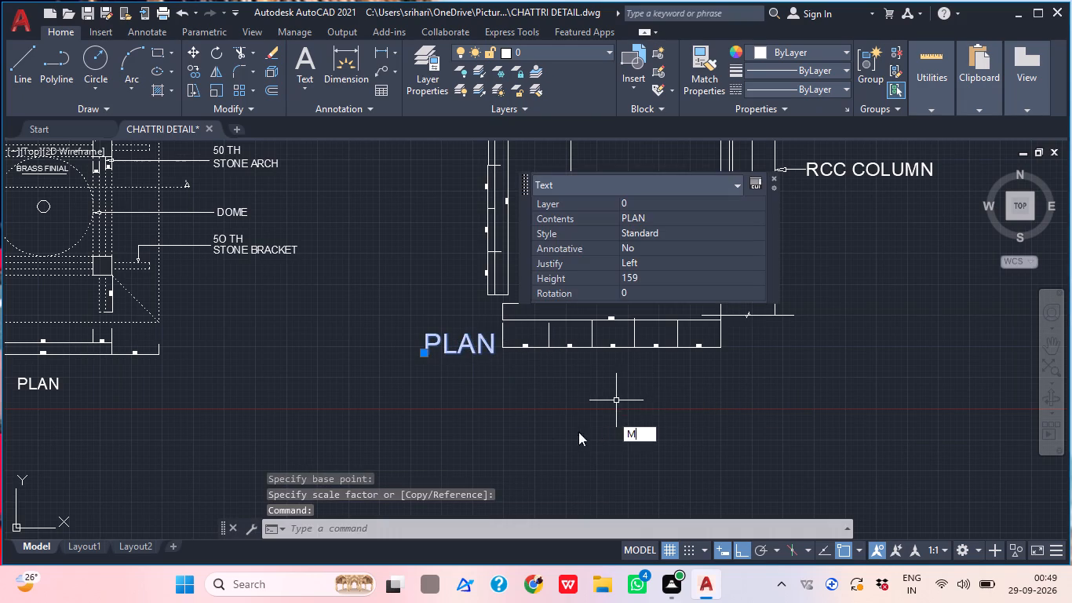
pyautogui.press('space')
pyautogui.click(478, 355)
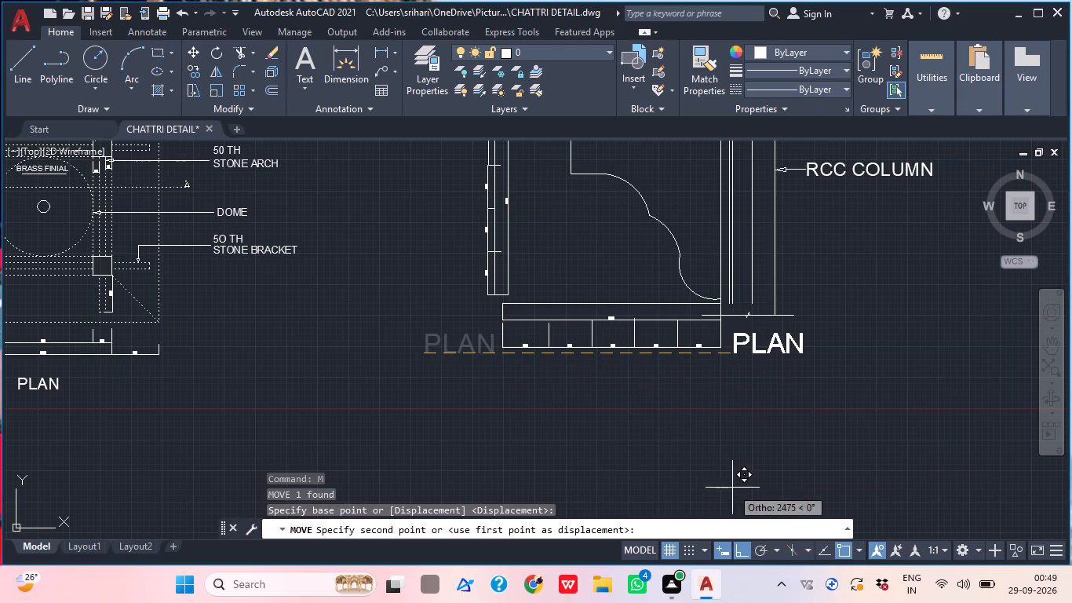
pyautogui.click(741, 547)
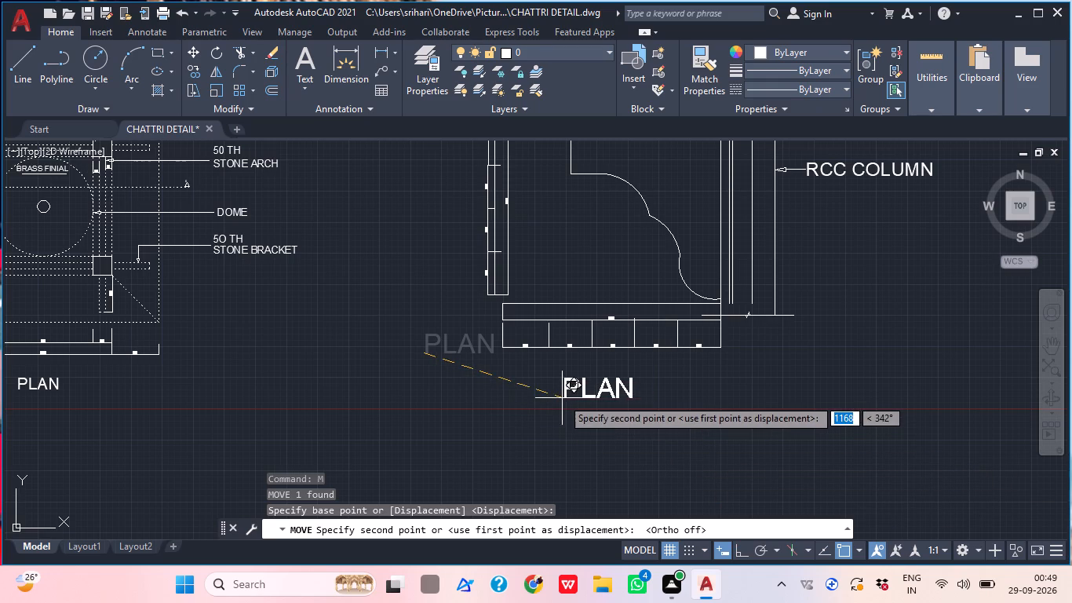
pyautogui.click(567, 389)
pyautogui.press('Escape')
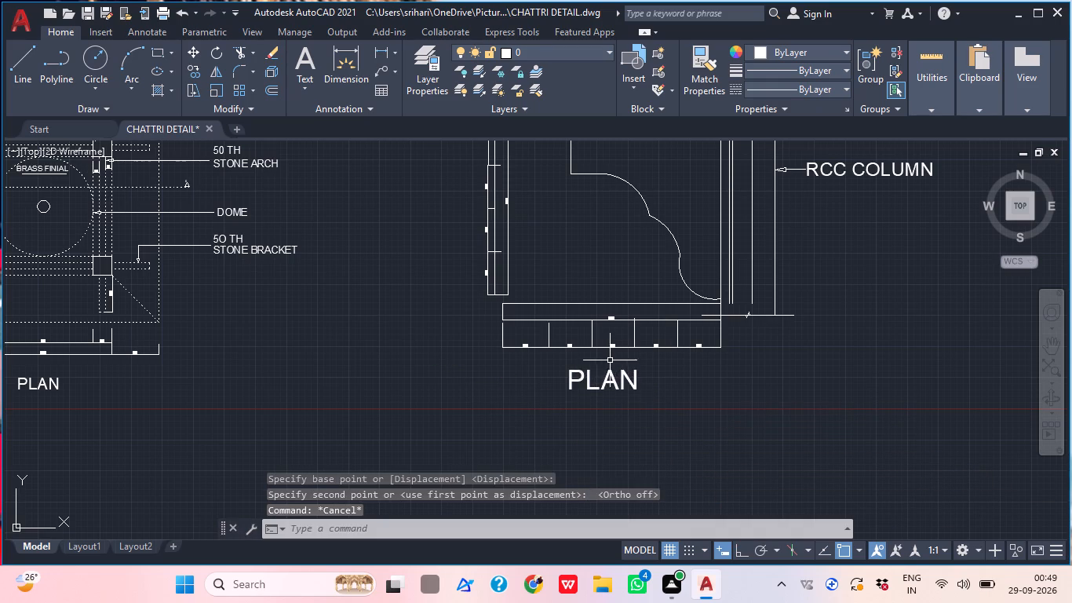
# Change the enlarged PLAN title below the section detail to read DETAIL OF BRACKET.
pyautogui.doubleClick(608, 378)
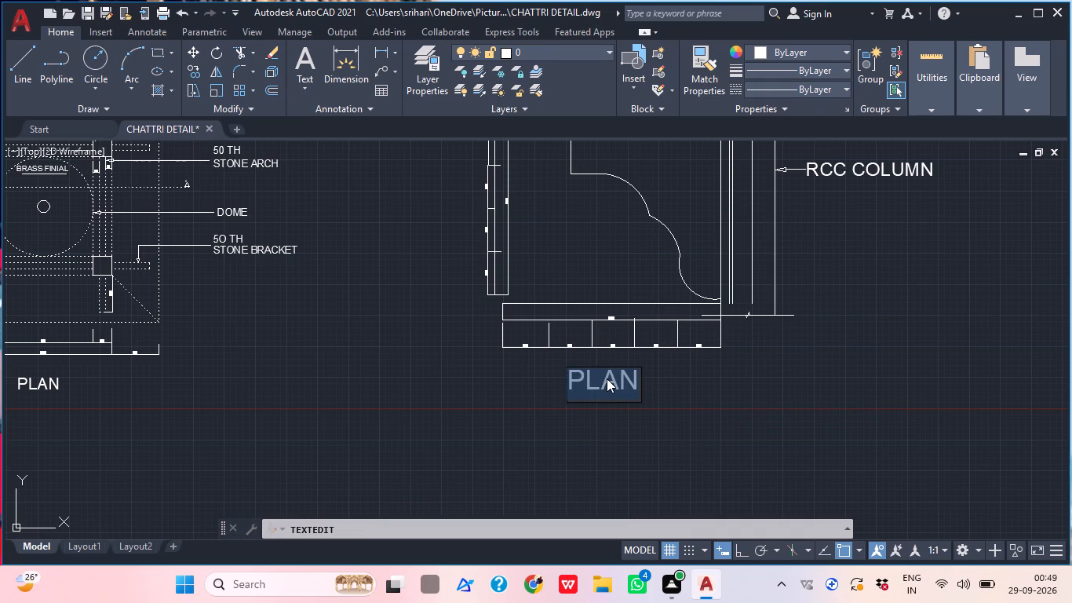
pyautogui.write('DETAIL')
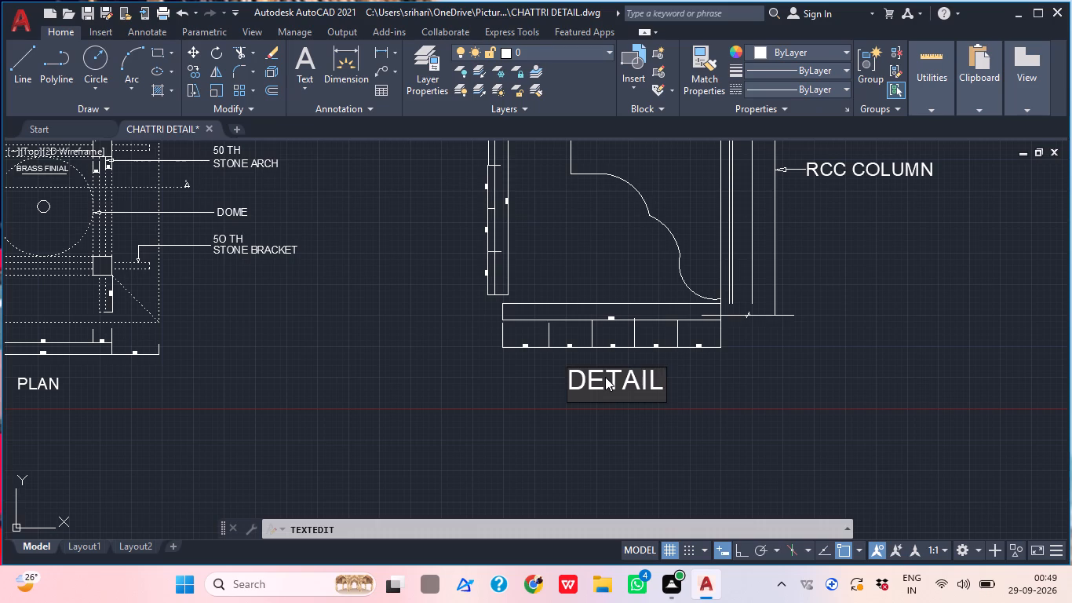
pyautogui.write('OF')
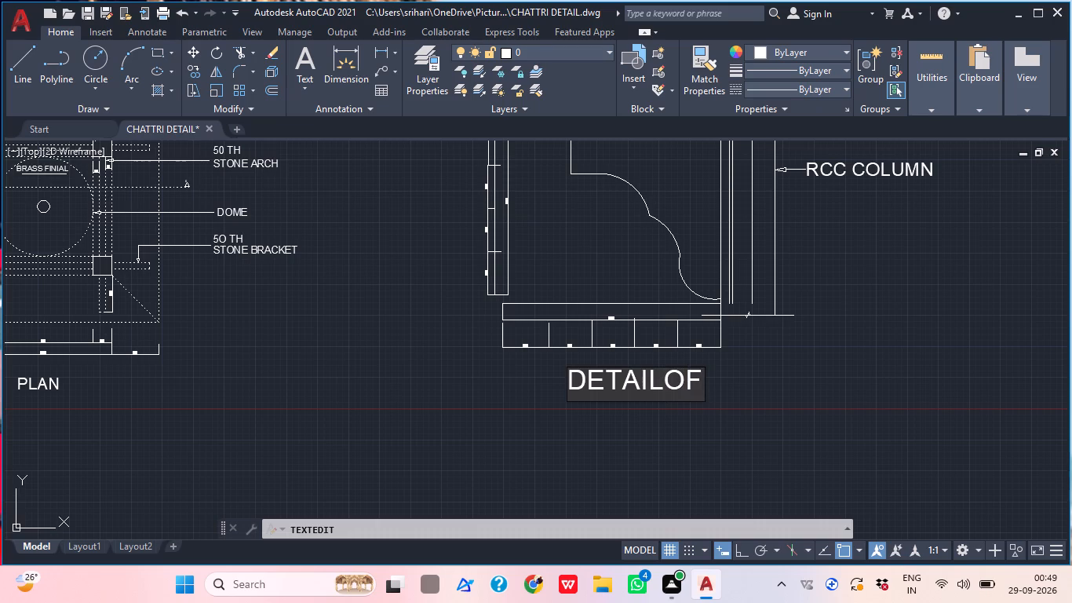
pyautogui.press('BackSpace')
pyautogui.press('BackSpace')
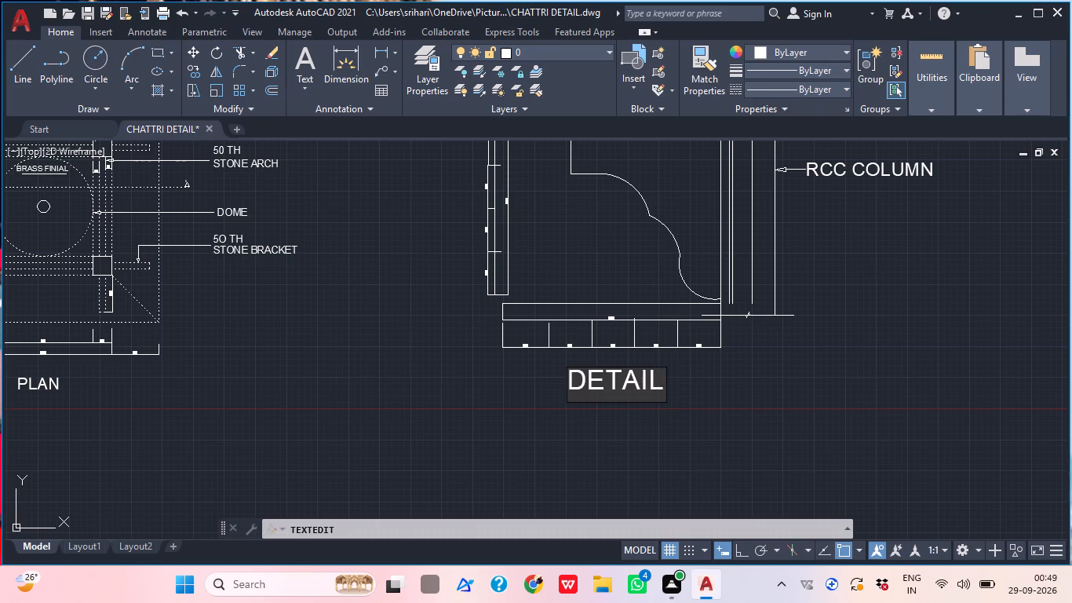
pyautogui.press('space')
pyautogui.write('OF')
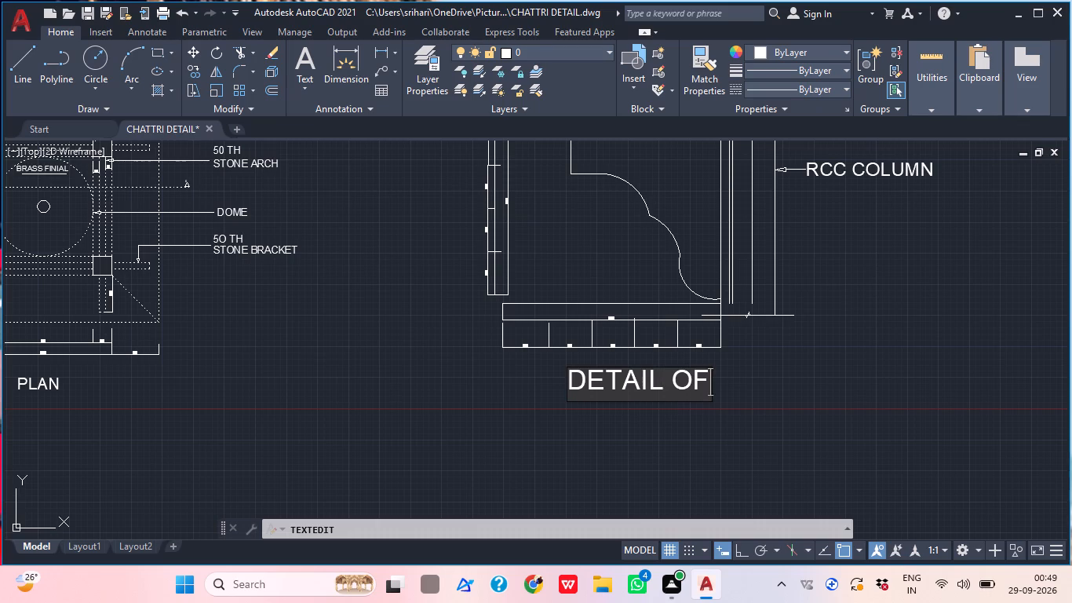
pyautogui.press('space')
pyautogui.write('BRACKET')
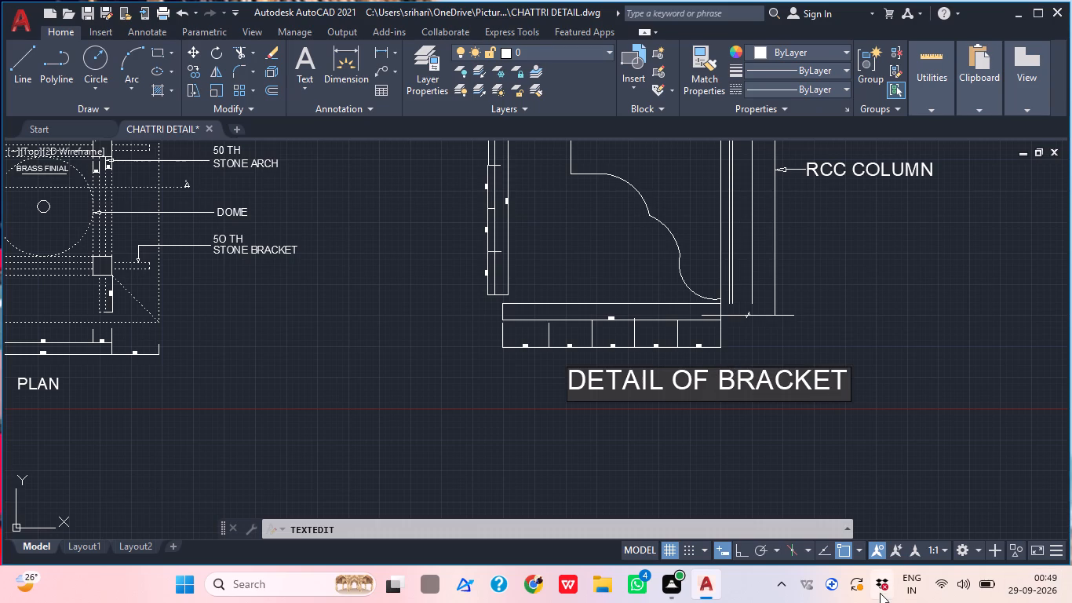
pyautogui.click(783, 486)
pyautogui.press('Escape')
# Move the DETAIL OF BRACKET title so it sits roughly centred below the section detail's bottom dimensions.
pyautogui.click(846, 386)
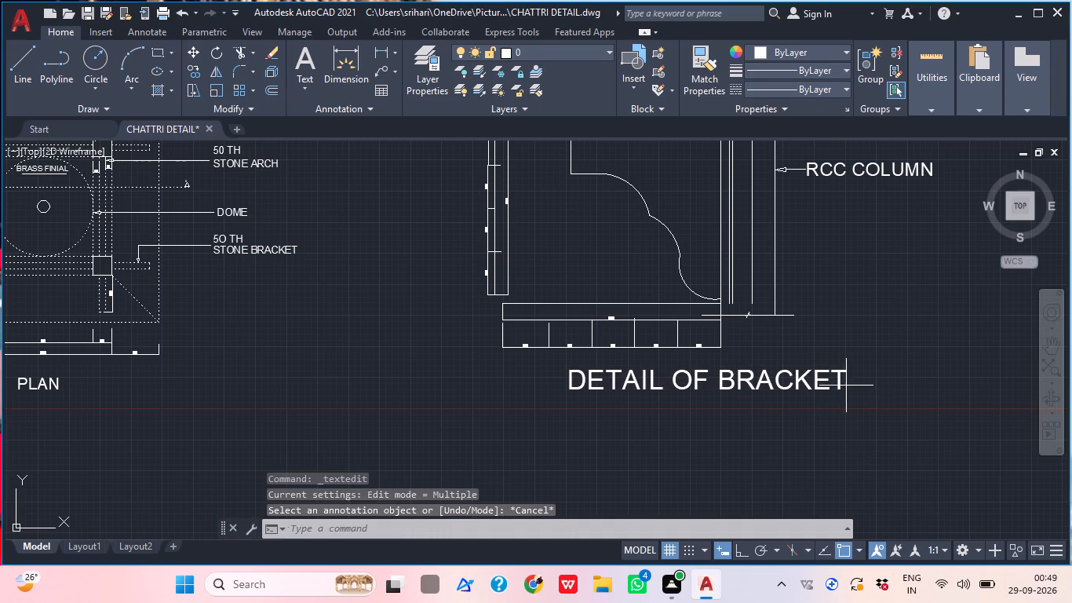
pyautogui.click(353, 407)
pyautogui.write('M')
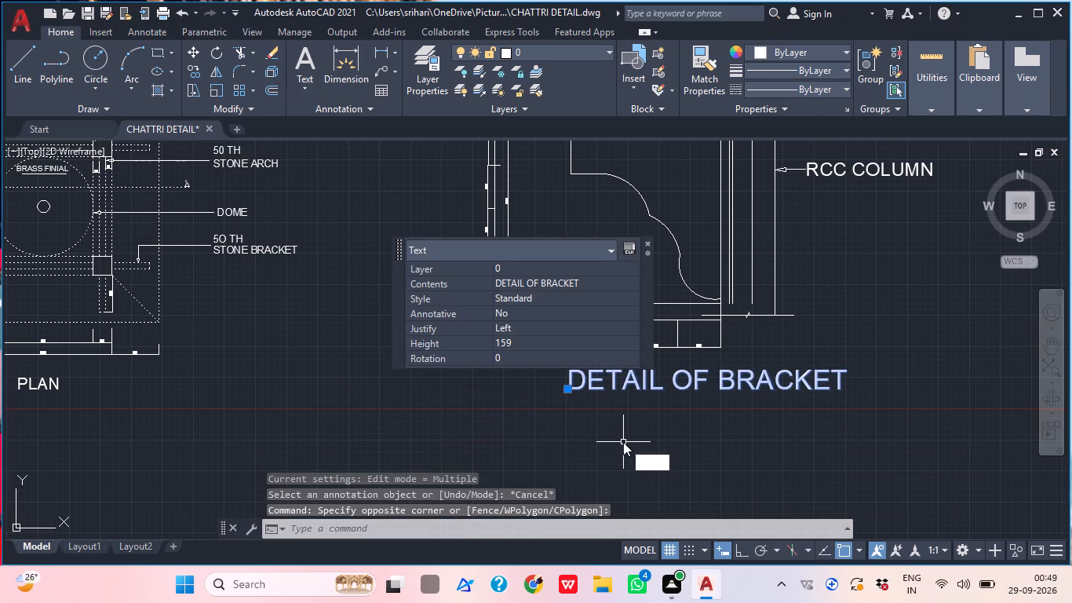
pyautogui.press('space')
pyautogui.click(736, 380)
pyautogui.click(644, 390)
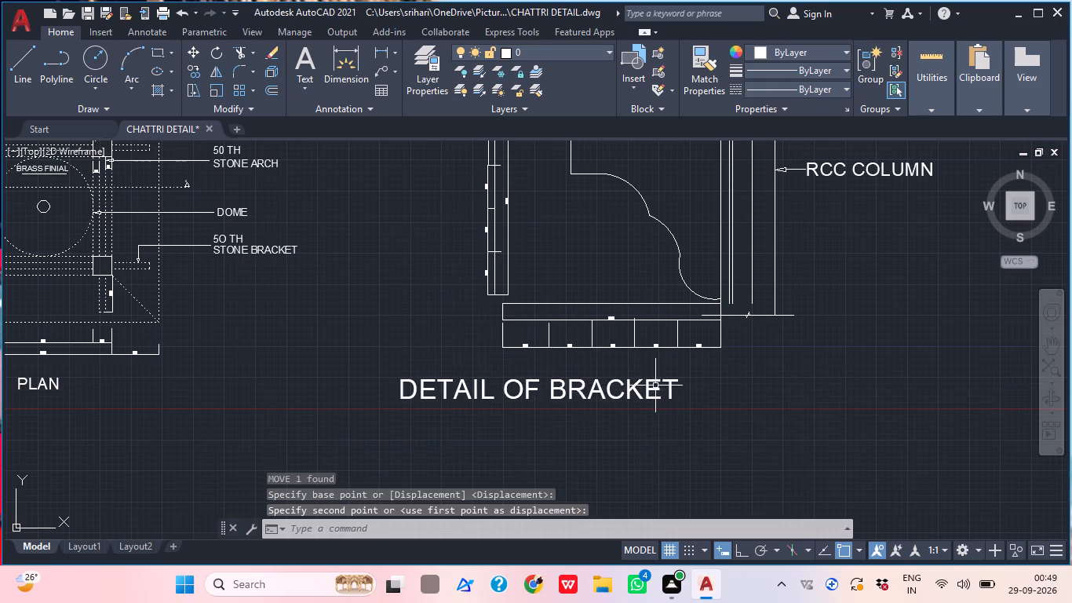
pyautogui.click(633, 383)
pyautogui.press('m')
pyautogui.press('space')
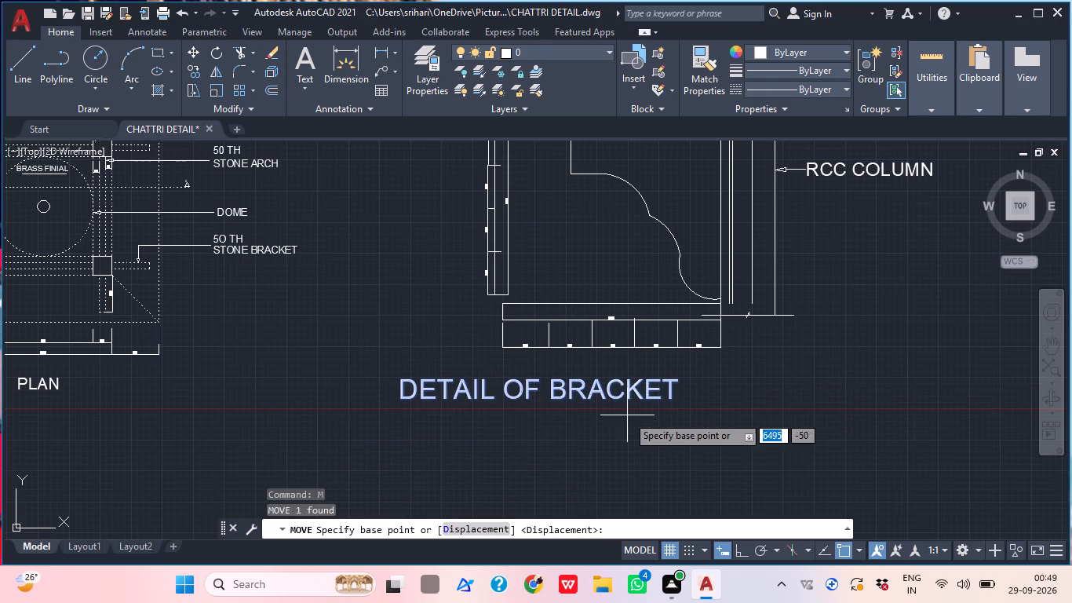
pyautogui.click(621, 418)
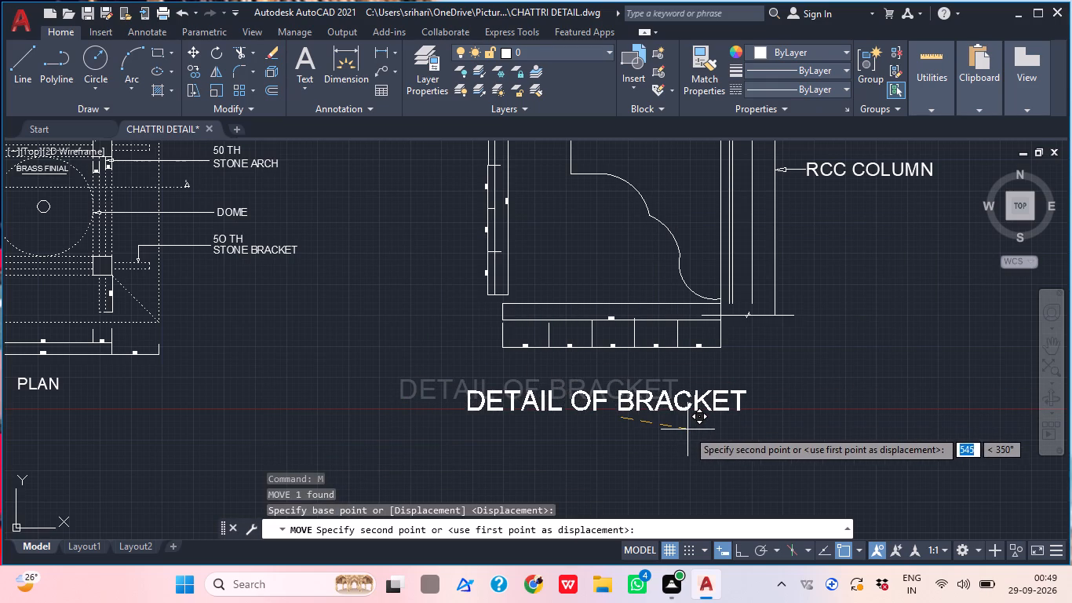
pyautogui.click(695, 429)
# Delete the old, smaller PLAN title below the plan's bottom dimensions.
pyautogui.scroll(-2, 805, 375)
pyautogui.moveTo(810, 375); pyautogui.dragTo(734, 414, button='middle')
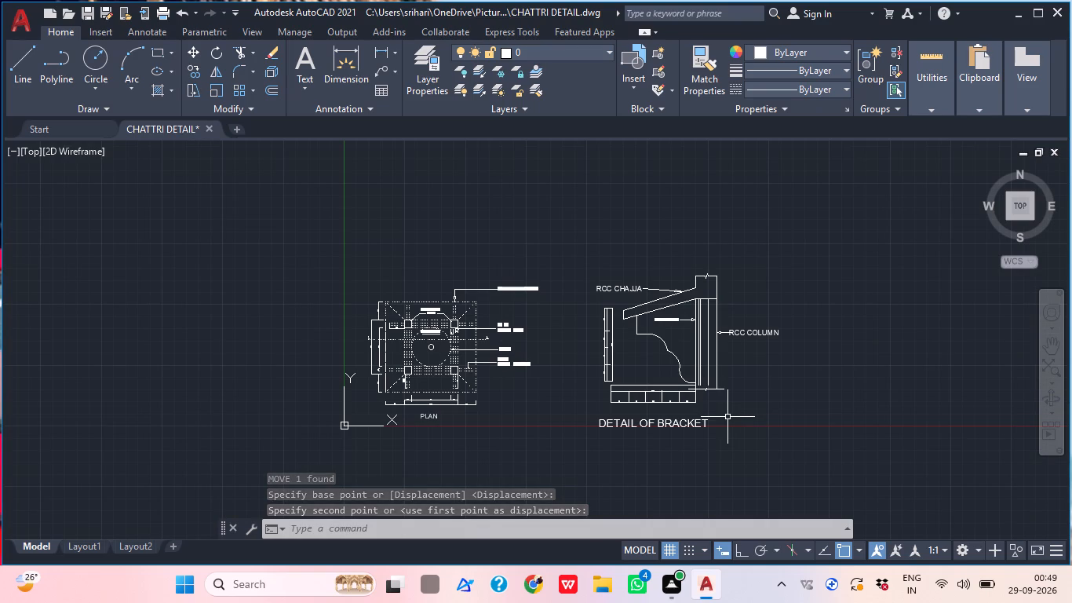
pyautogui.moveTo(772, 415); pyautogui.dragTo(638, 417, button='middle')
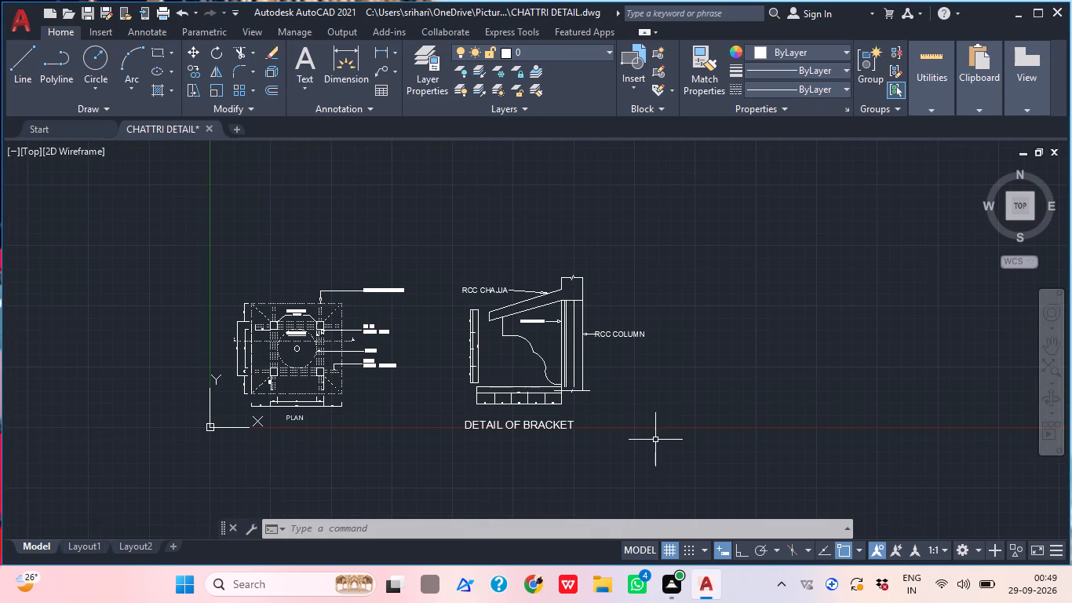
pyautogui.moveTo(543, 436); pyautogui.dragTo(552, 432, button='middle')
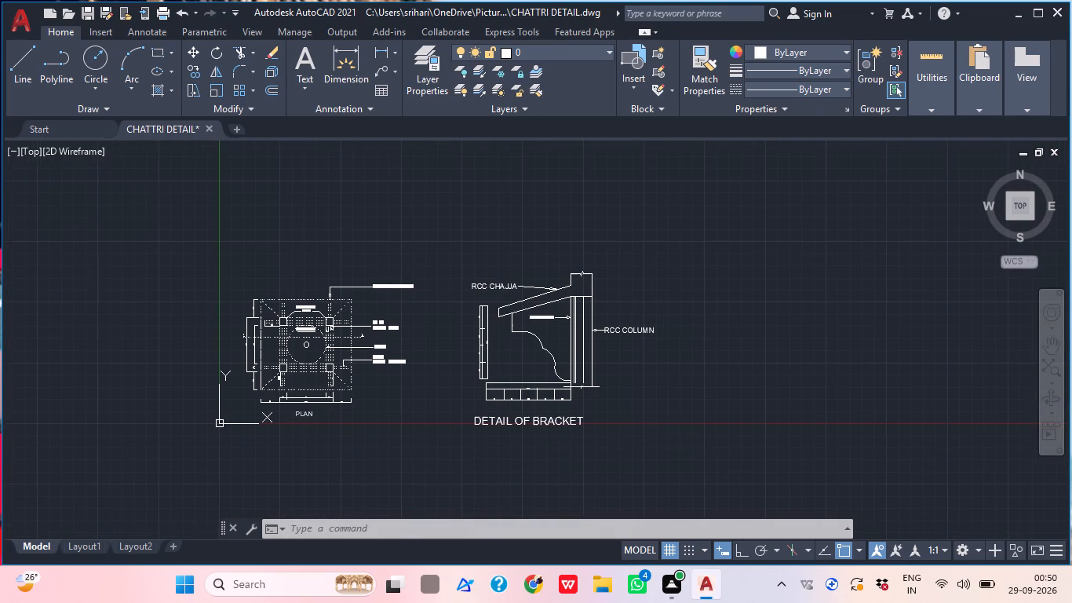
pyautogui.scroll(1, 472, 475)
pyautogui.moveTo(232, 448); pyautogui.dragTo(263, 449, button='middle')
pyautogui.scroll(2, 261, 386)
pyautogui.moveTo(261, 384); pyautogui.dragTo(206, 375)
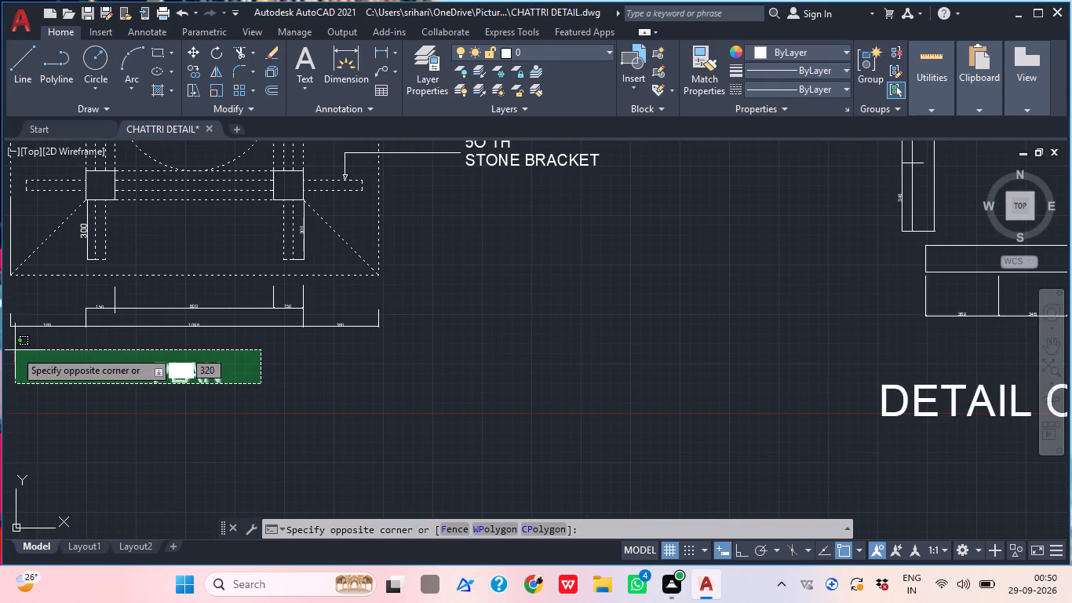
pyautogui.click(15, 350)
pyautogui.press('Delete')
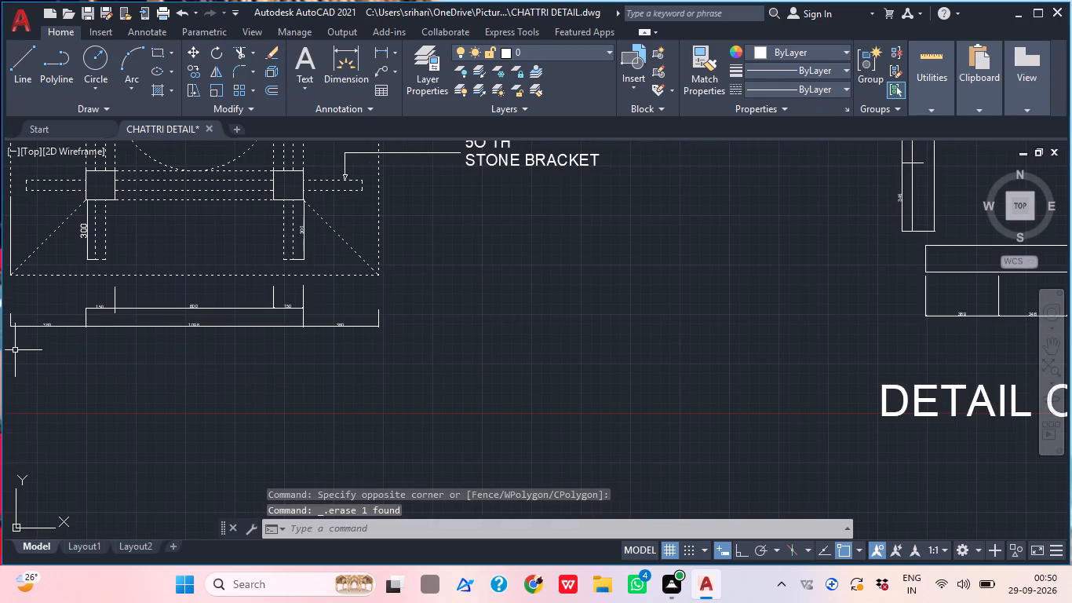
# Copy the DETAIL OF BRACKET title twice: once lower down between the two drawings and once directly below the plan.
pyautogui.scroll(-6, 197, 349)
pyautogui.scroll(2, 292, 368)
pyautogui.click(362, 353)
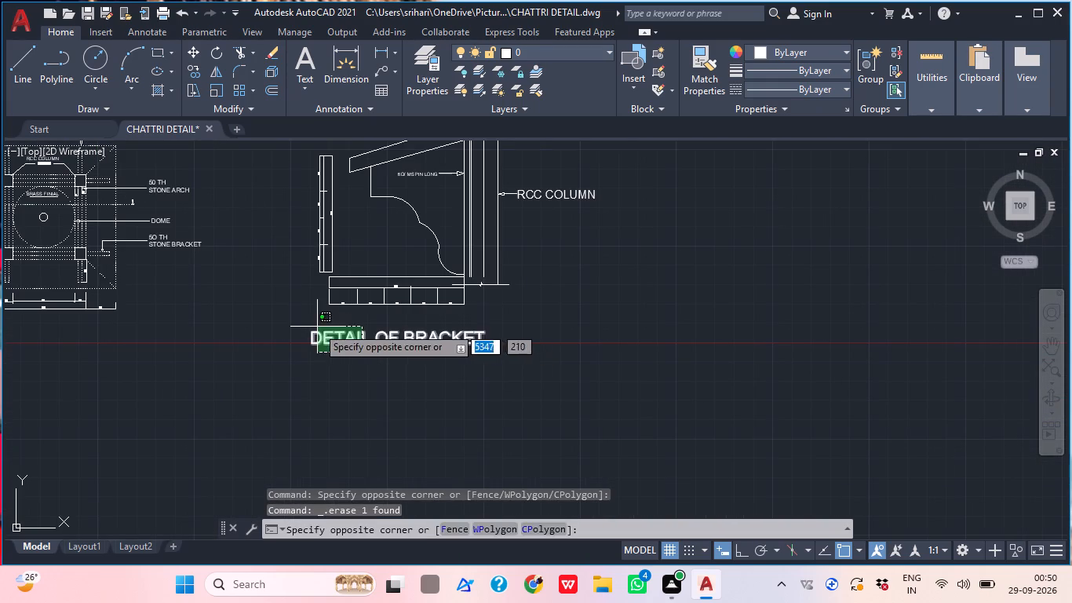
pyautogui.click(317, 327)
pyautogui.write('CO')
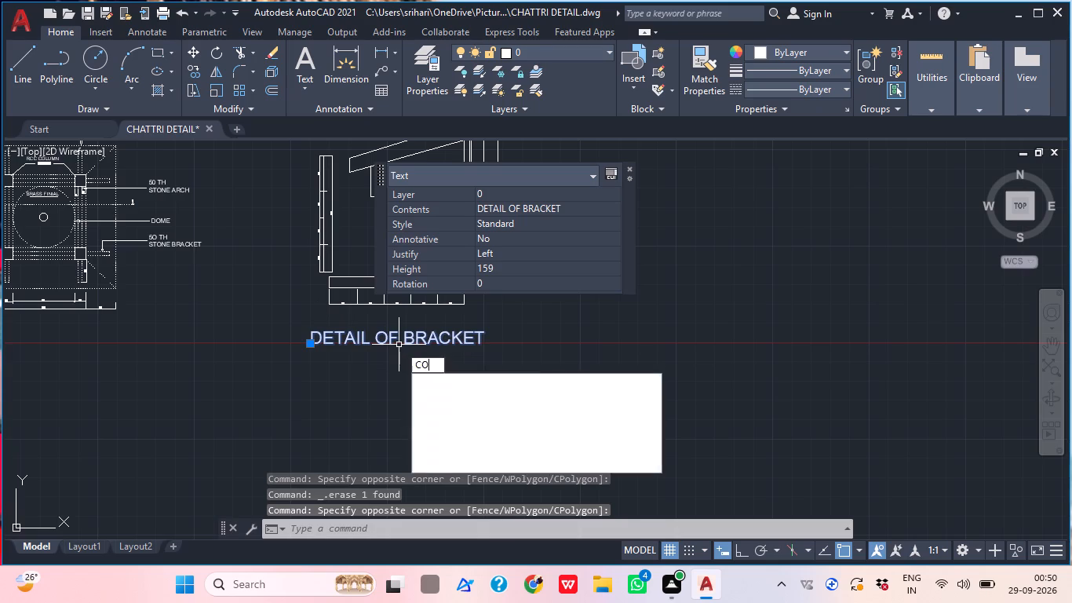
pyautogui.press('Return')
pyautogui.click(399, 345)
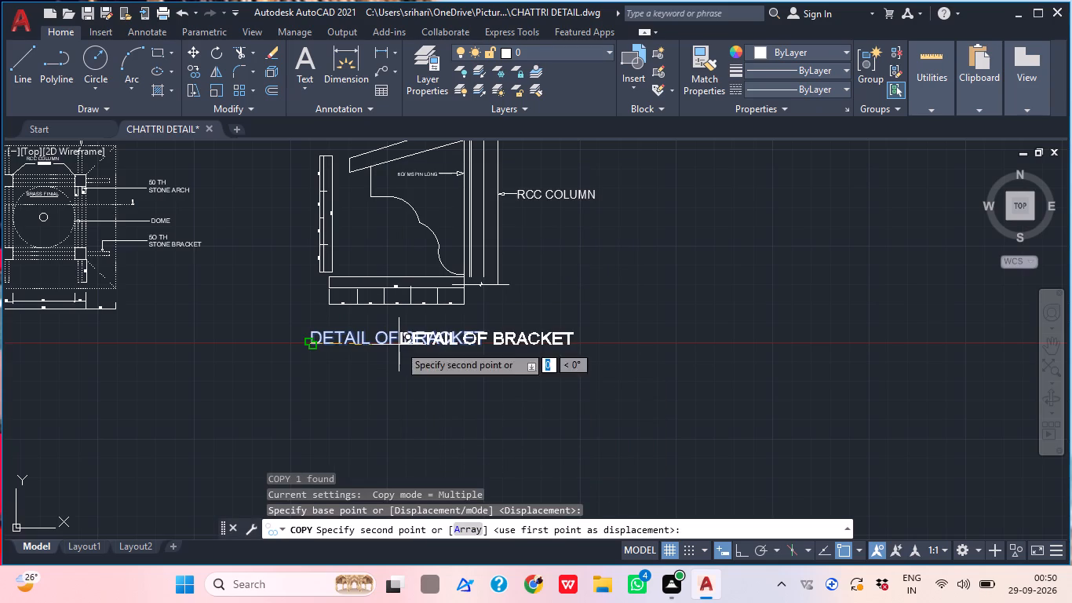
pyautogui.moveTo(230, 381); pyautogui.dragTo(335, 381, button='middle')
pyautogui.scroll(1, 289, 385)
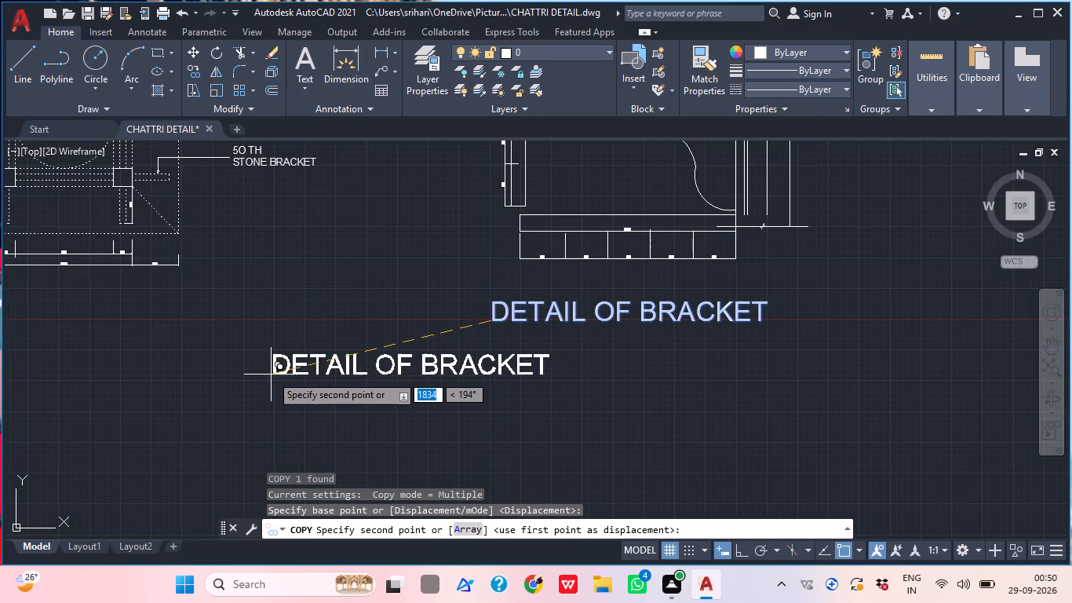
pyautogui.click(241, 380)
pyautogui.moveTo(217, 383); pyautogui.dragTo(510, 378, button='middle')
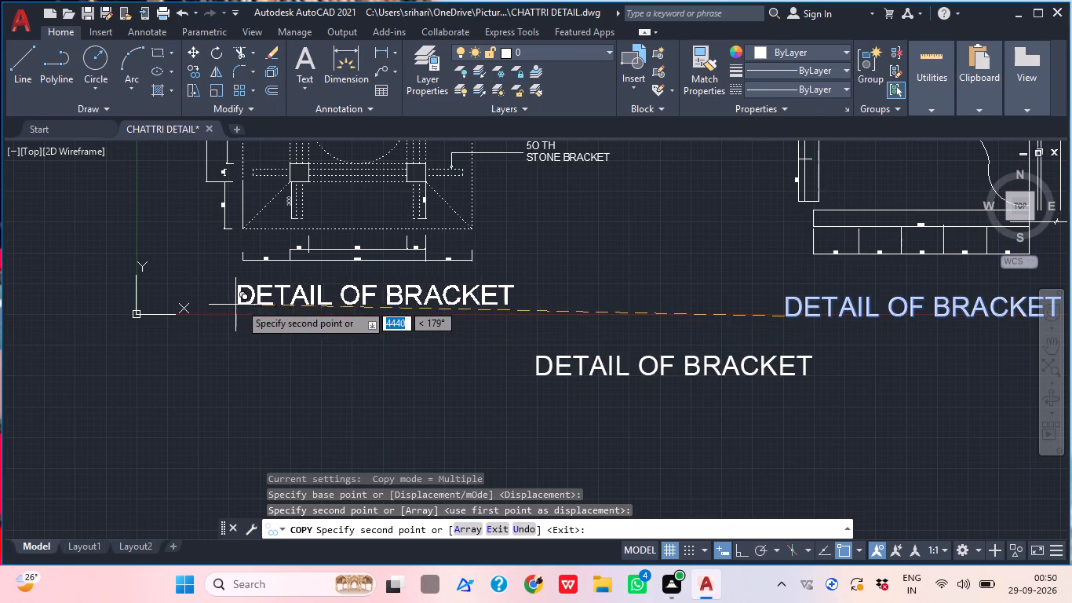
pyautogui.click(248, 298)
pyautogui.press('Escape')
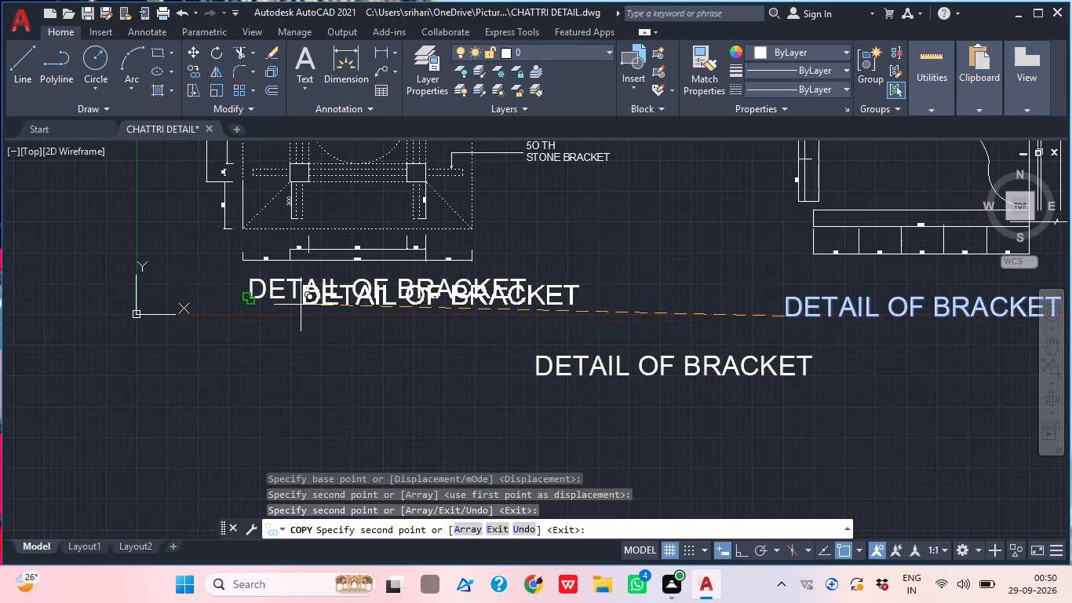
# Change the title copy directly below the plan to read PLAN.
pyautogui.click(357, 279)
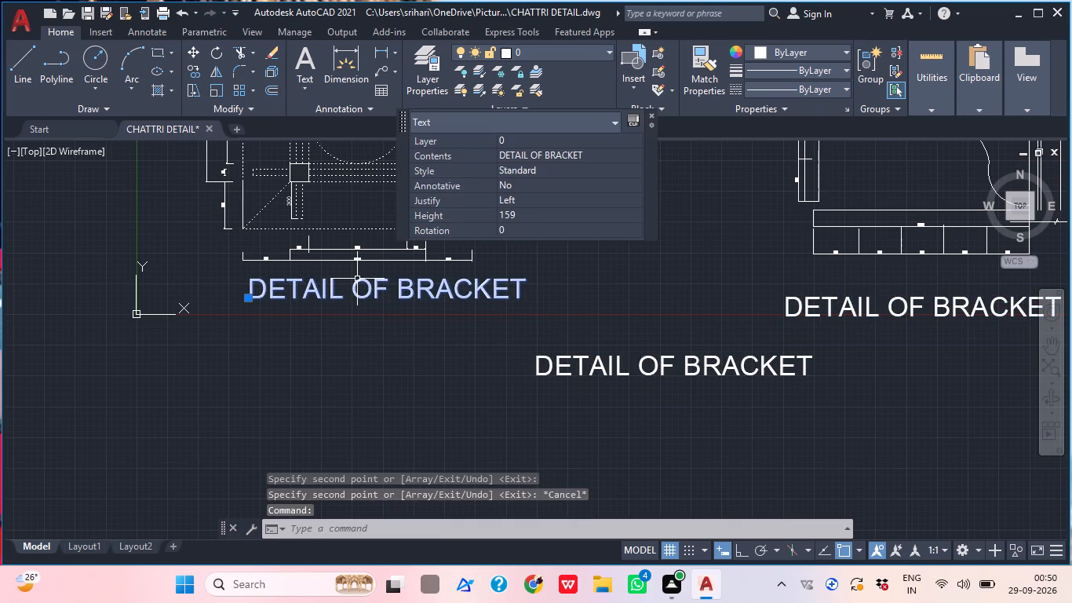
pyautogui.doubleClick(359, 294)
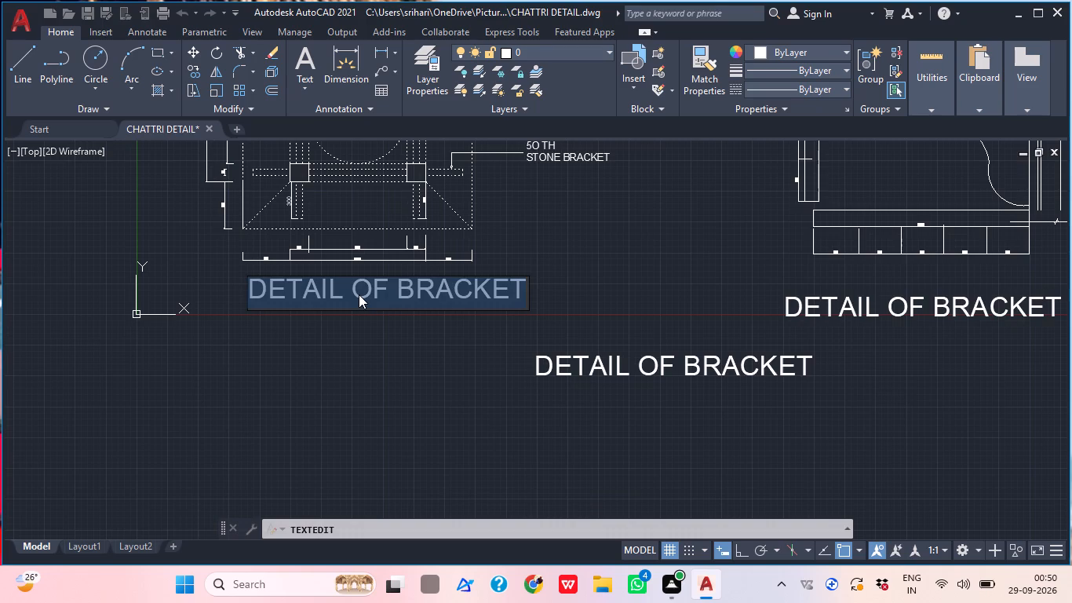
pyautogui.write('PLAN')
pyautogui.click(350, 444)
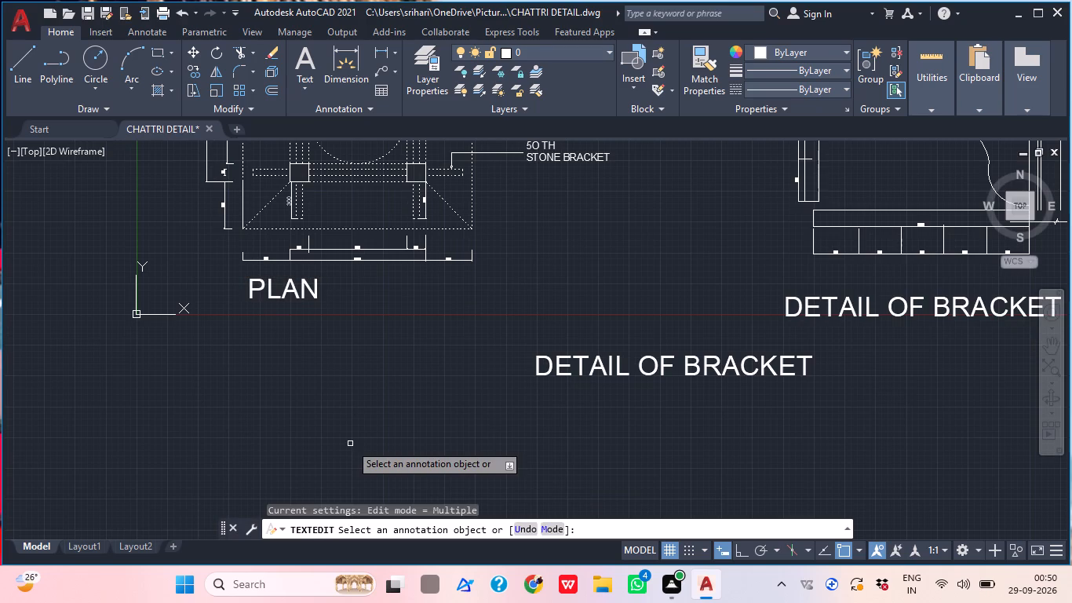
pyautogui.press('Escape')
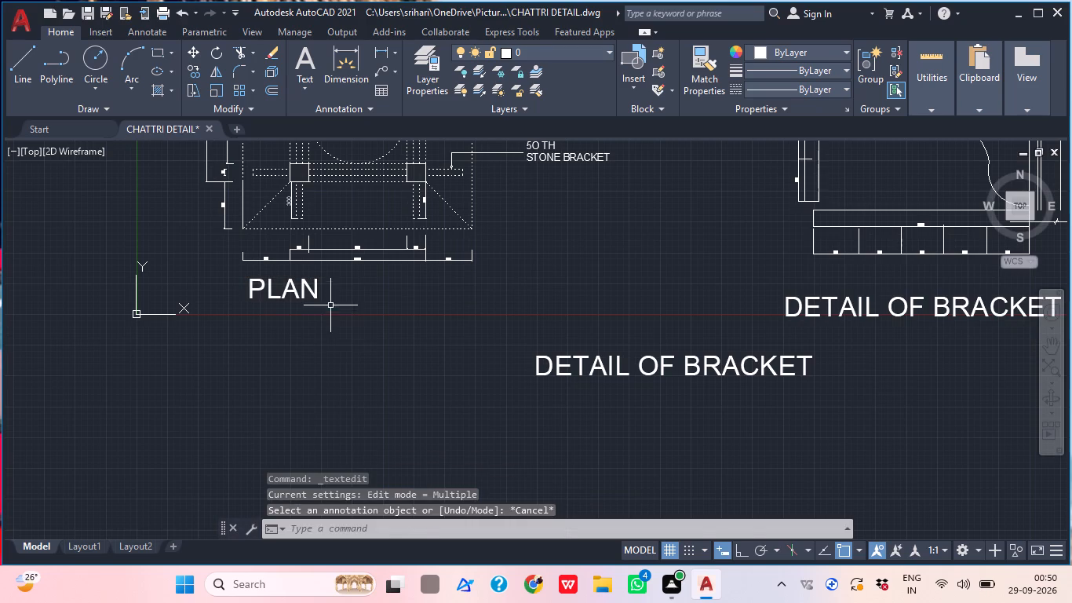
# Move the new PLAN title sideways so it is roughly centred below the plan's bottom dimensions.
pyautogui.click(330, 305)
pyautogui.click(224, 286)
pyautogui.write('M')
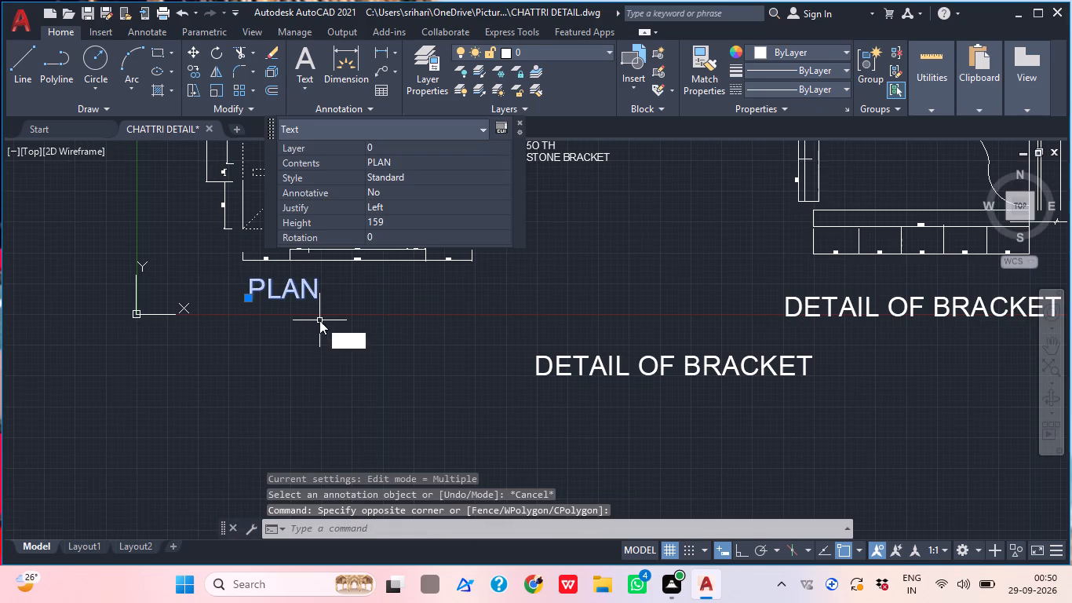
pyautogui.press('space')
pyautogui.click(303, 291)
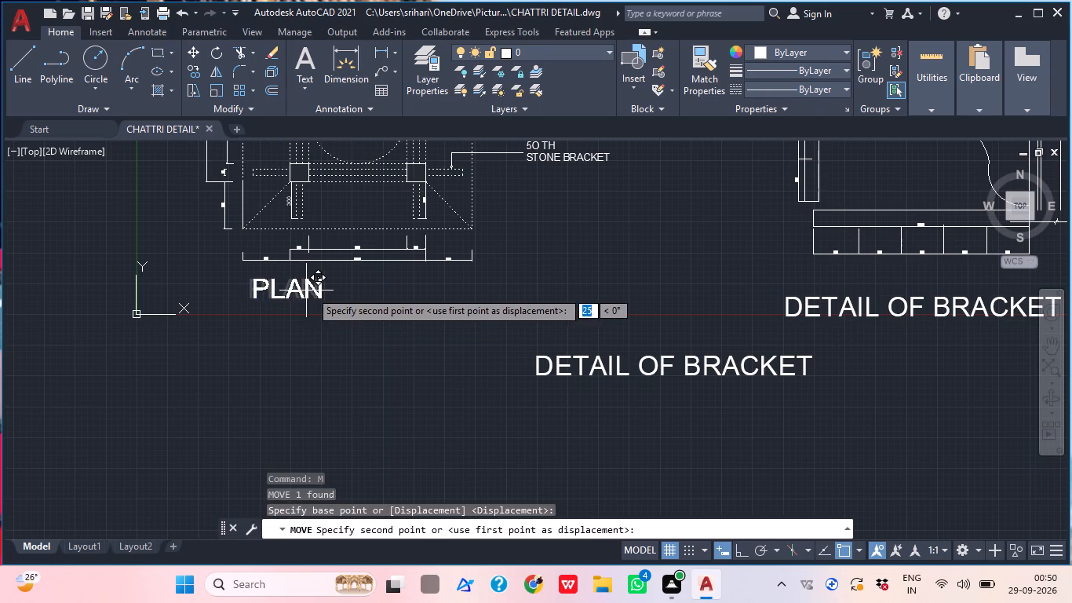
pyautogui.click(381, 289)
# Change the lower DETAIL OF BRACKET title copy between the two drawings to read DETAIL OF CHATTRI.
pyautogui.moveTo(448, 325); pyautogui.dragTo(337, 345, button='middle')
pyautogui.scroll(-1, 676, 407)
pyautogui.moveTo(676, 407); pyautogui.dragTo(654, 408, button='middle')
pyautogui.scroll(1, 652, 408)
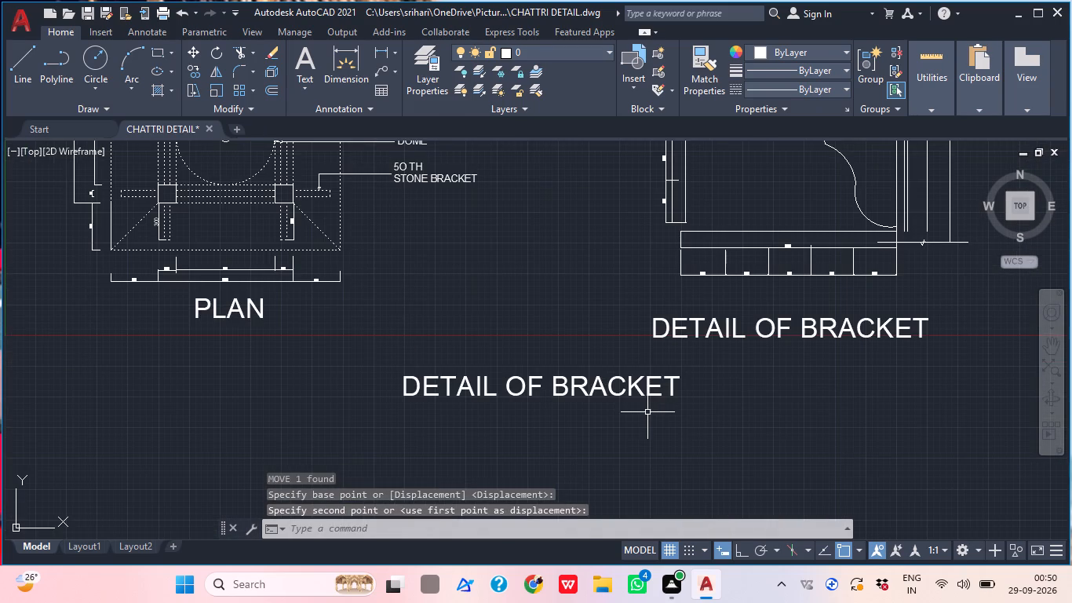
pyautogui.click(647, 412)
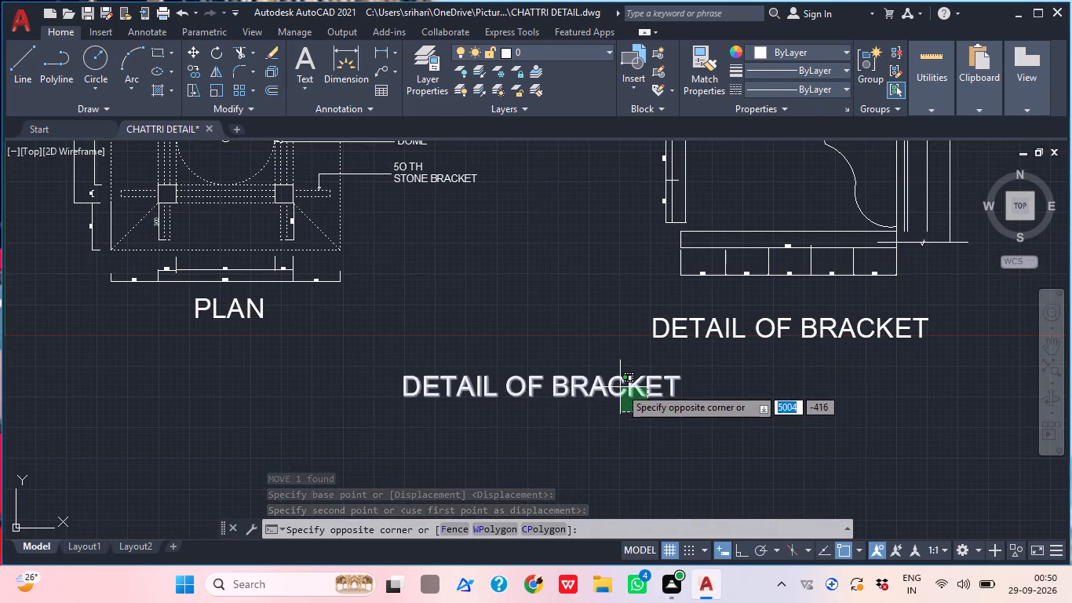
pyautogui.click(620, 387)
pyautogui.doubleClick(571, 386)
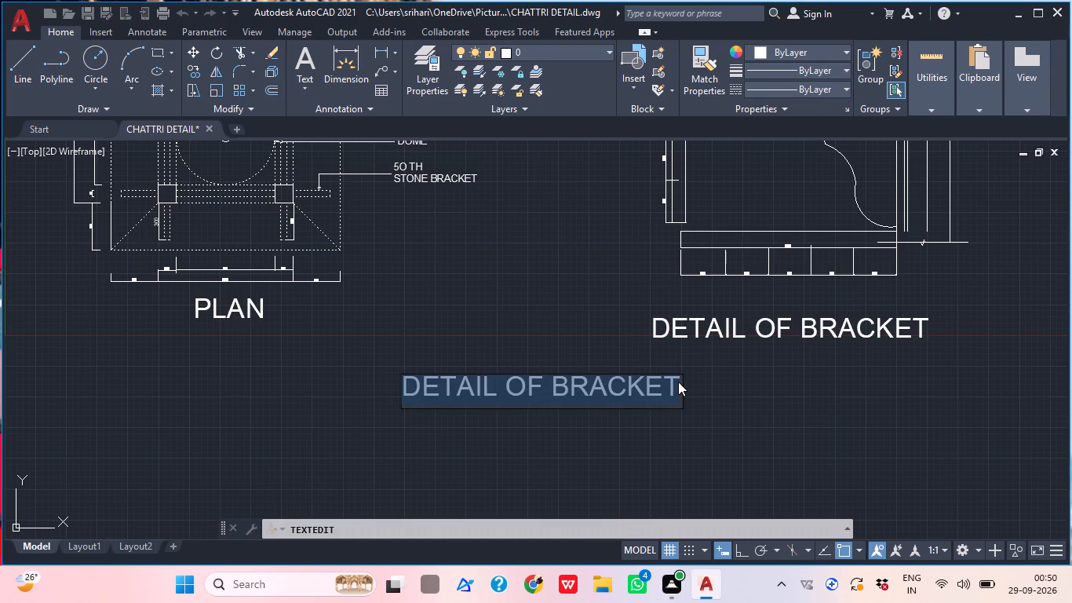
pyautogui.click(678, 382)
pyautogui.press('BackSpace')
pyautogui.press('BackSpace')
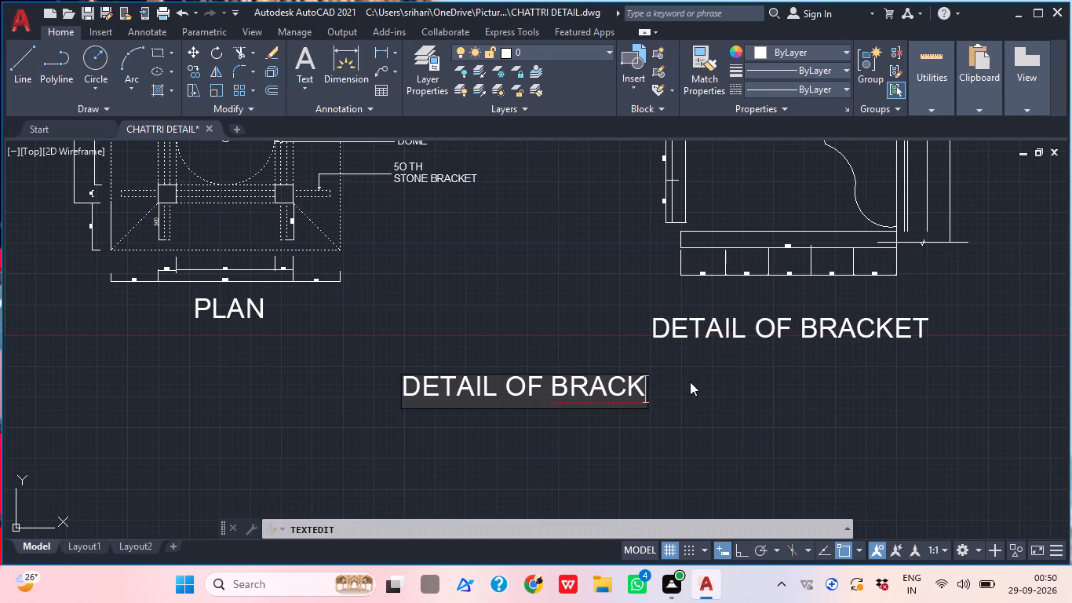
pyautogui.press('BackSpace')
pyautogui.press('BackSpace')
pyautogui.press('BackSpace')
pyautogui.press('BackSpace')
pyautogui.press('BackSpace')
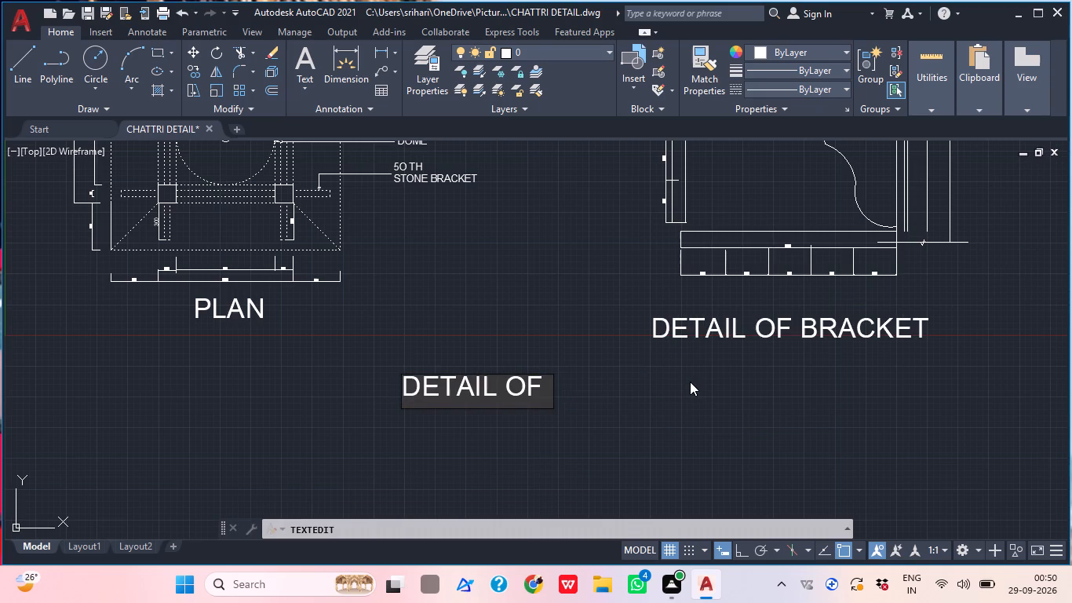
pyautogui.write('CHATT')
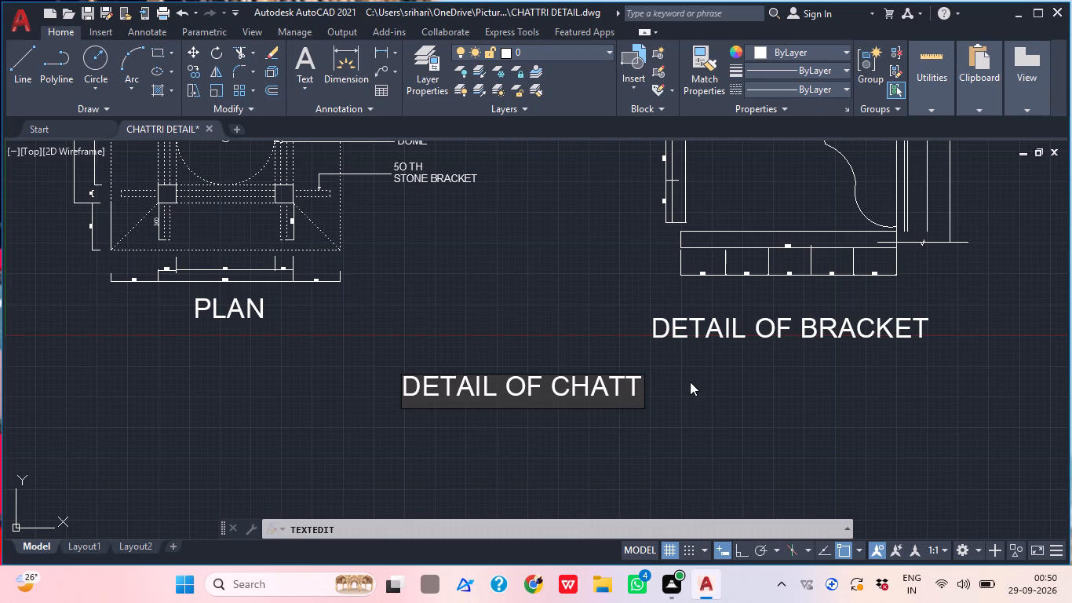
pyautogui.write('RI')
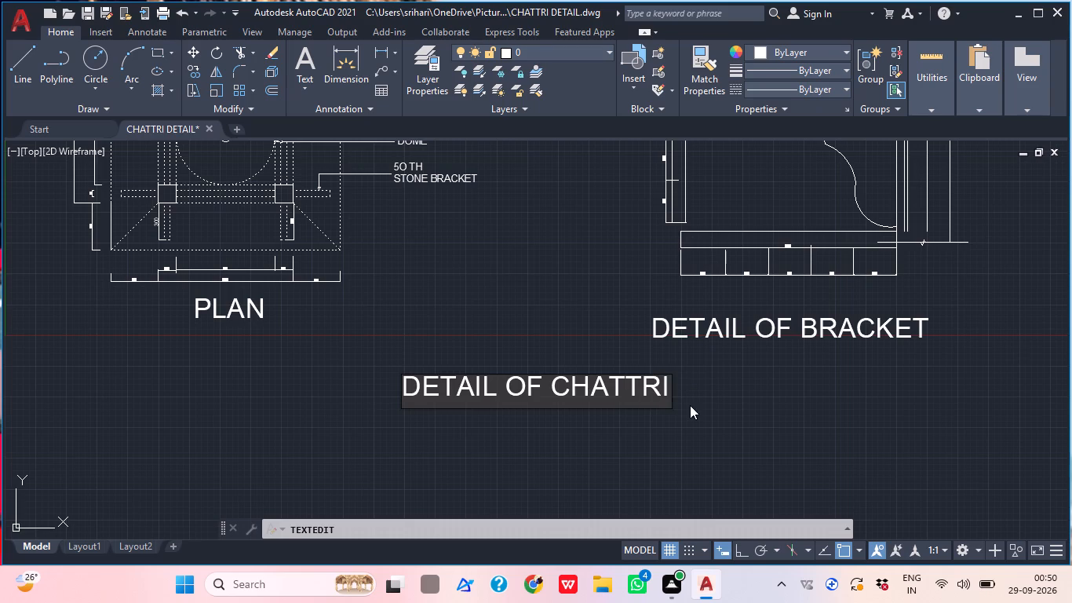
pyautogui.click(690, 405)
pyautogui.press('Escape')
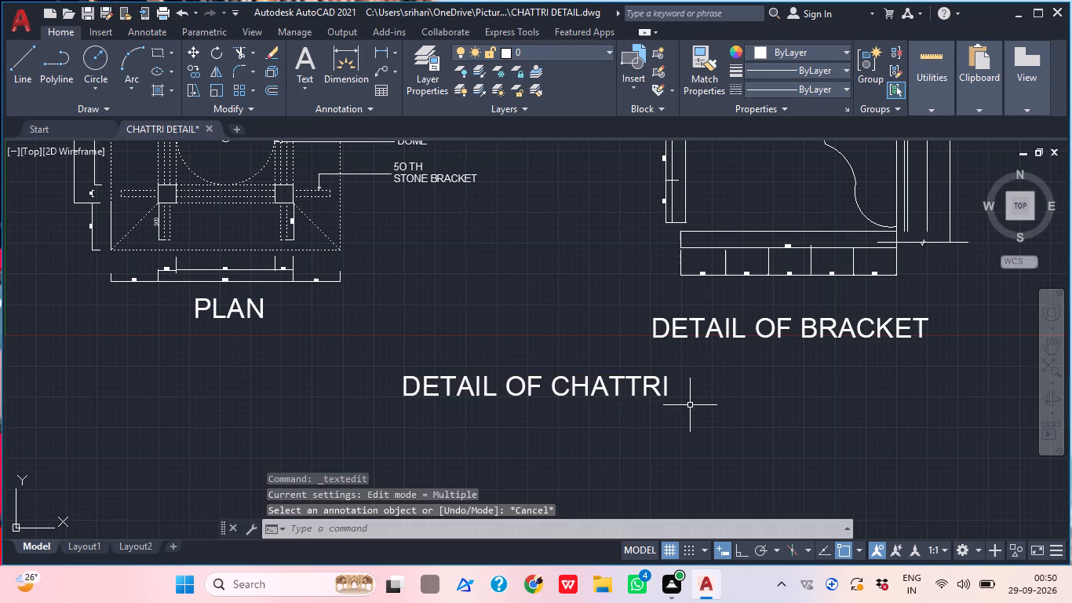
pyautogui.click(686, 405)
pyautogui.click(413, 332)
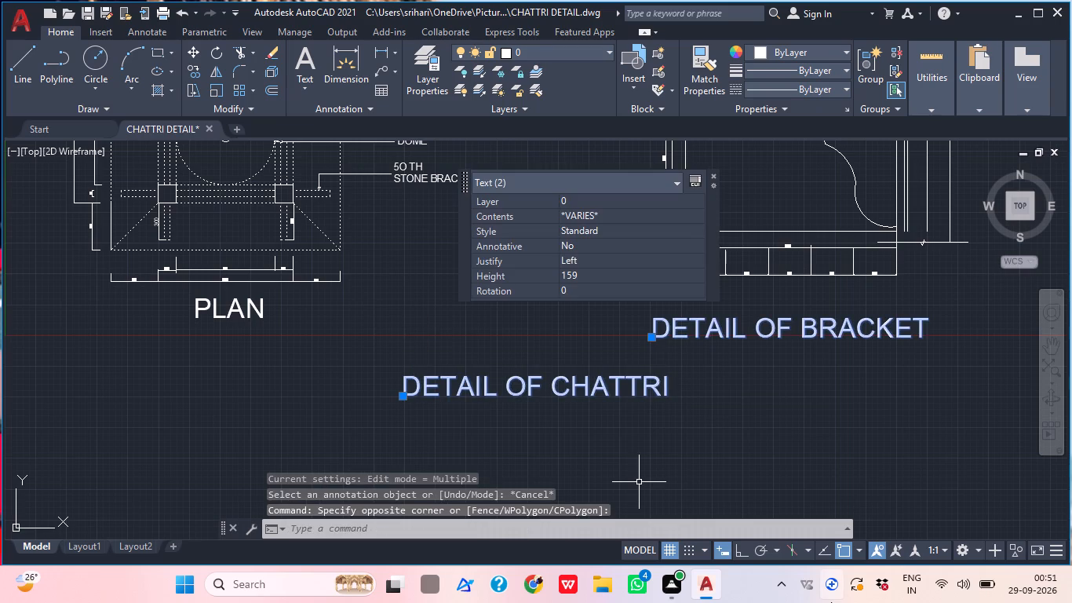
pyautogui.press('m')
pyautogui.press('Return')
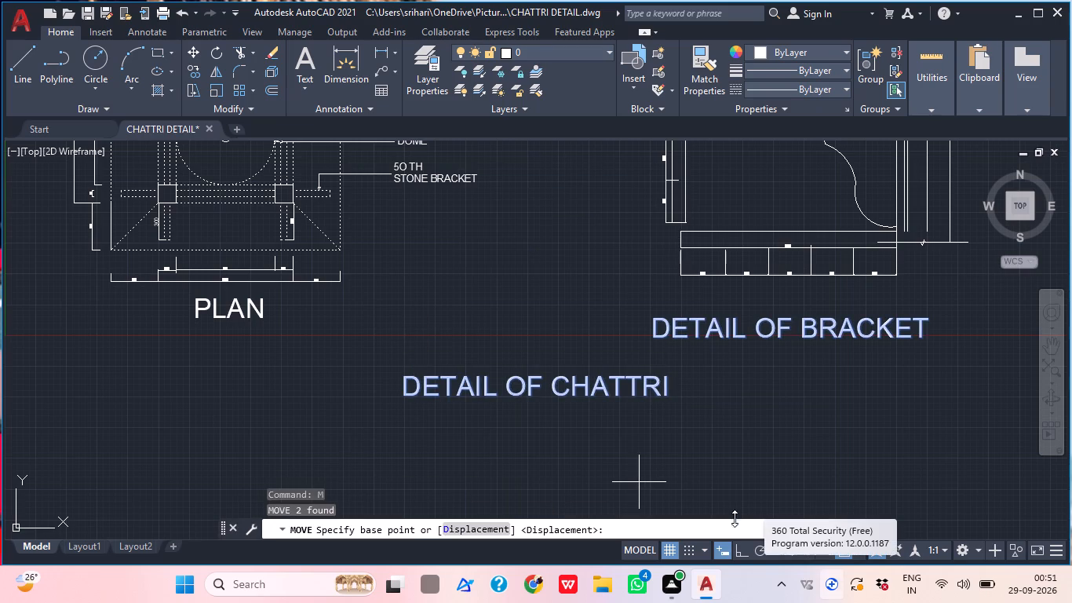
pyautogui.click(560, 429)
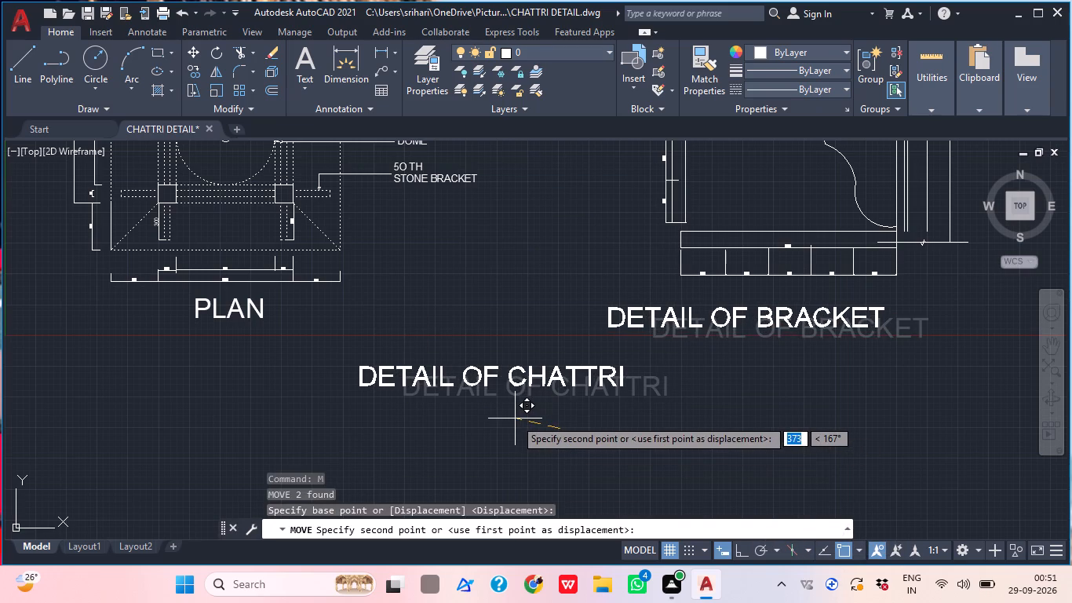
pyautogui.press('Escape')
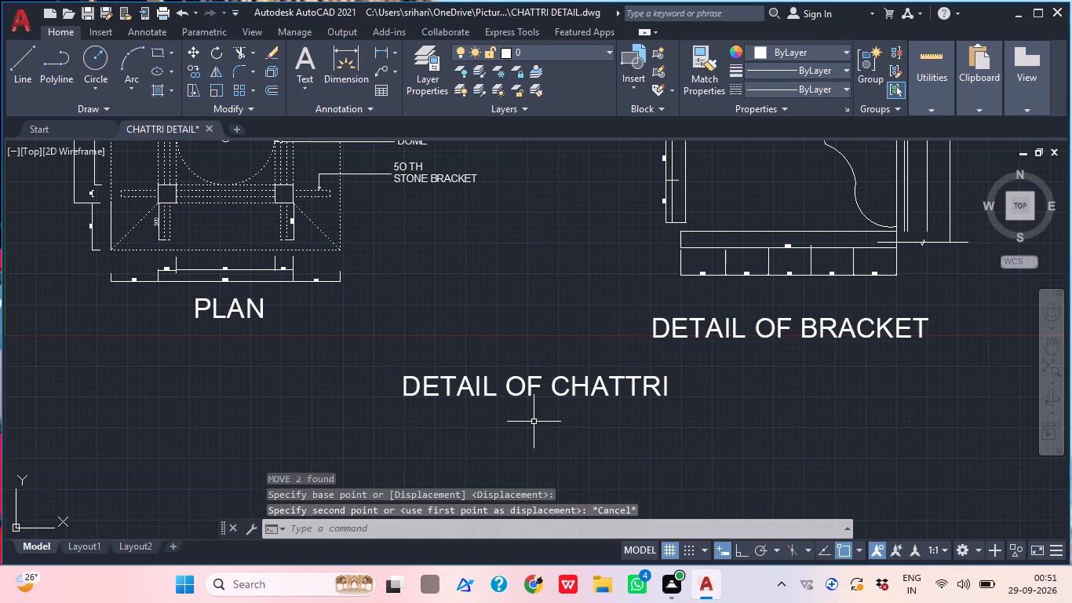
# Move only the DETAIL OF CHATTRI title slightly up and towards the plan, keeping it below and between the two drawings.
pyautogui.click(603, 428)
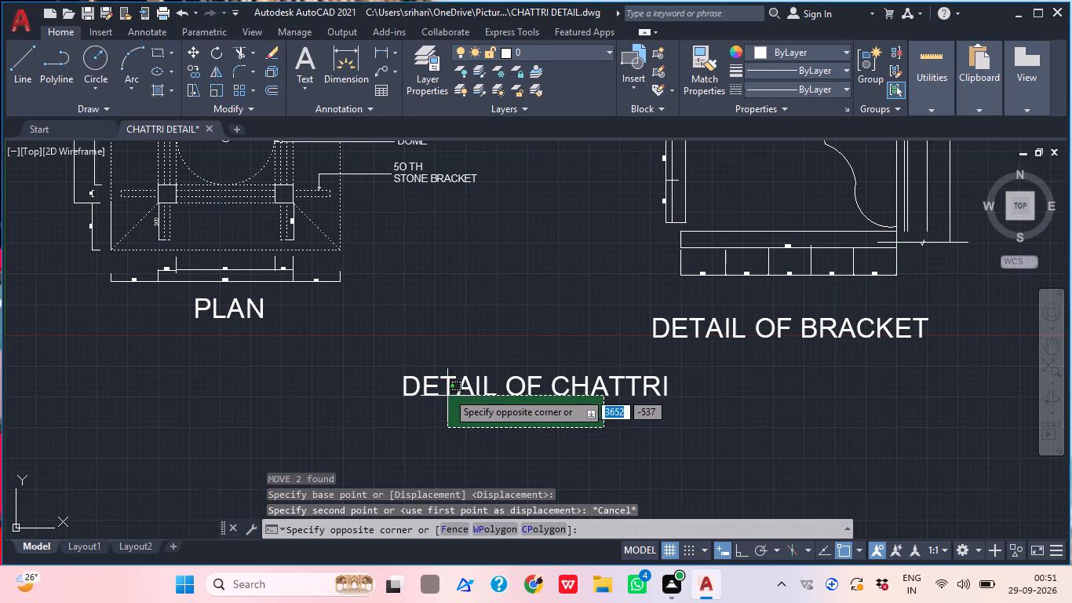
pyautogui.click(442, 382)
pyautogui.press('m')
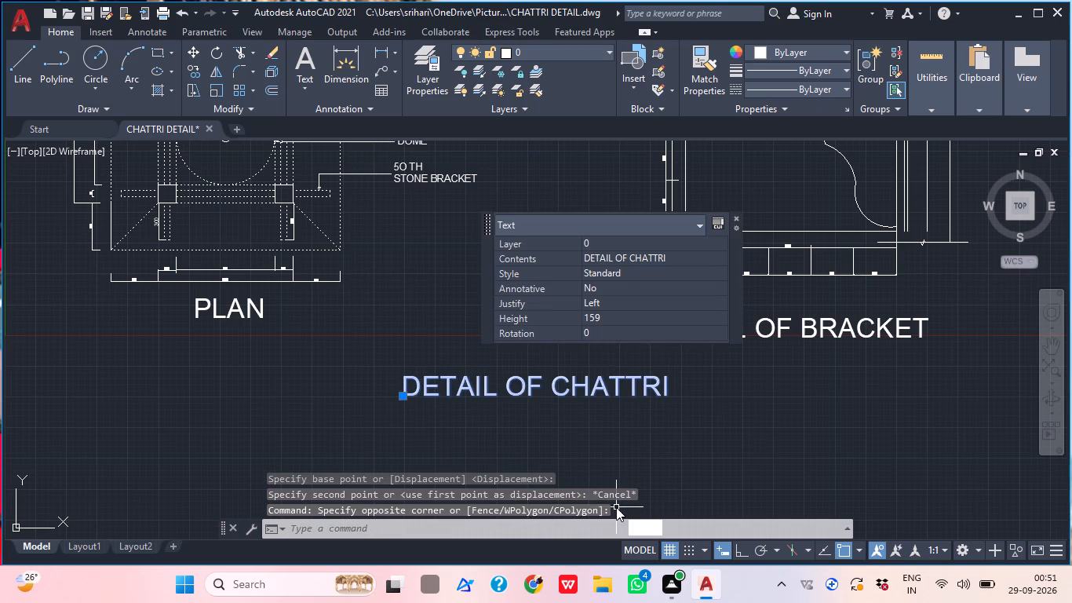
pyautogui.press('Return')
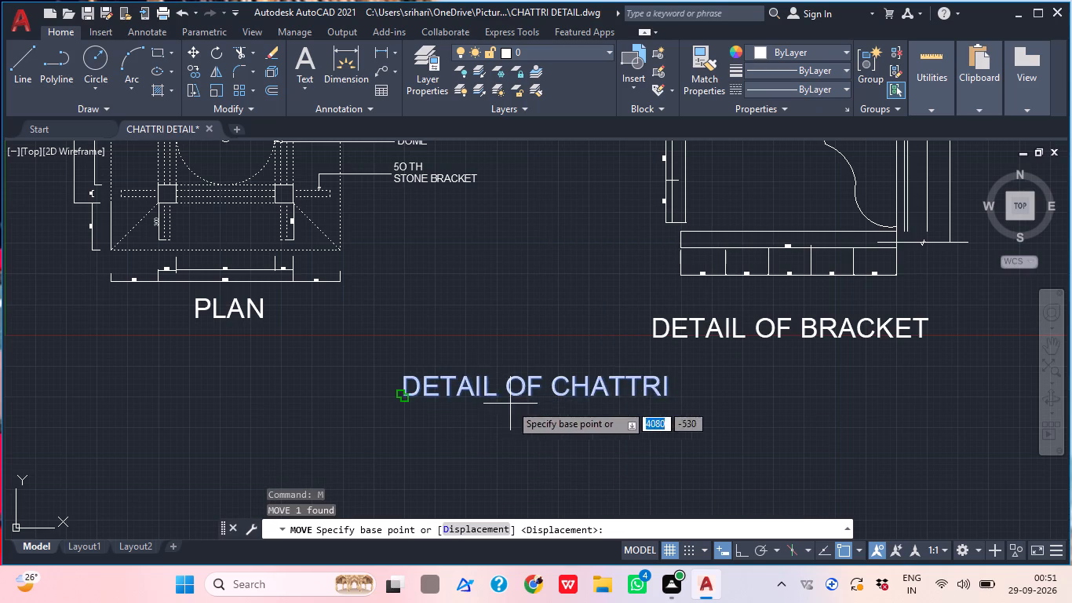
pyautogui.click(510, 404)
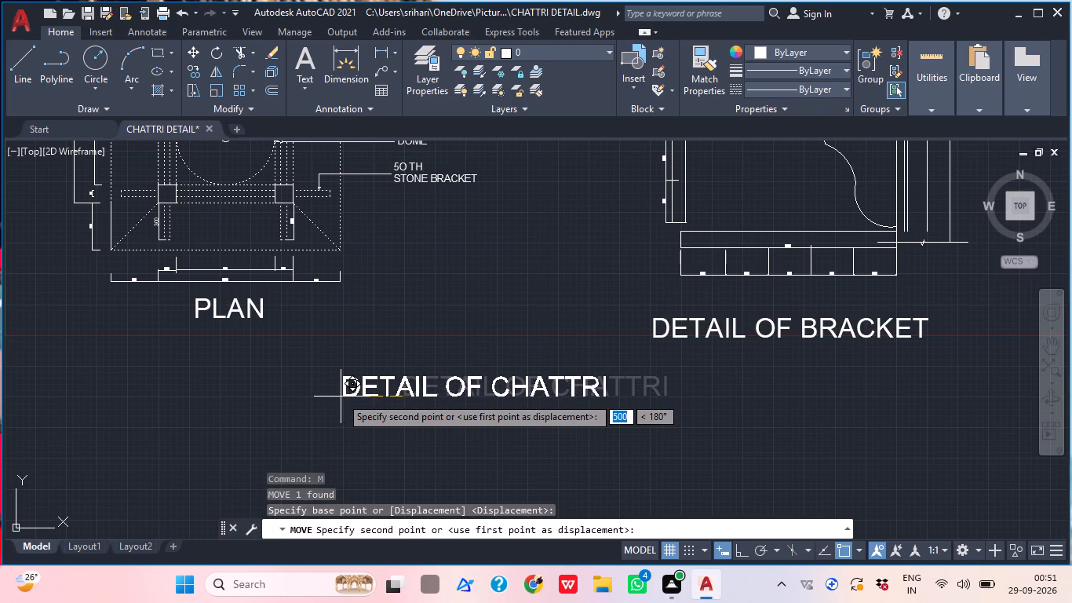
pyautogui.click(348, 388)
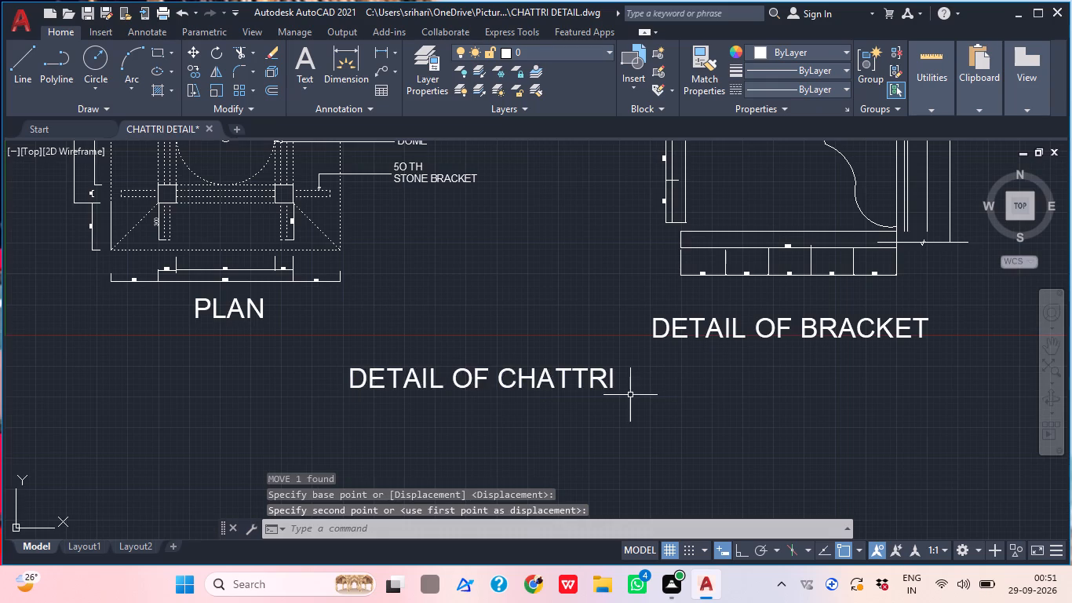
# Review the overall layout of the plan, the bracket detail and their three titles.
pyautogui.moveTo(633, 395); pyautogui.dragTo(614, 413, button='middle')
pyautogui.scroll(-3, 614, 413)
pyautogui.moveTo(622, 418); pyautogui.dragTo(567, 418, button='middle')
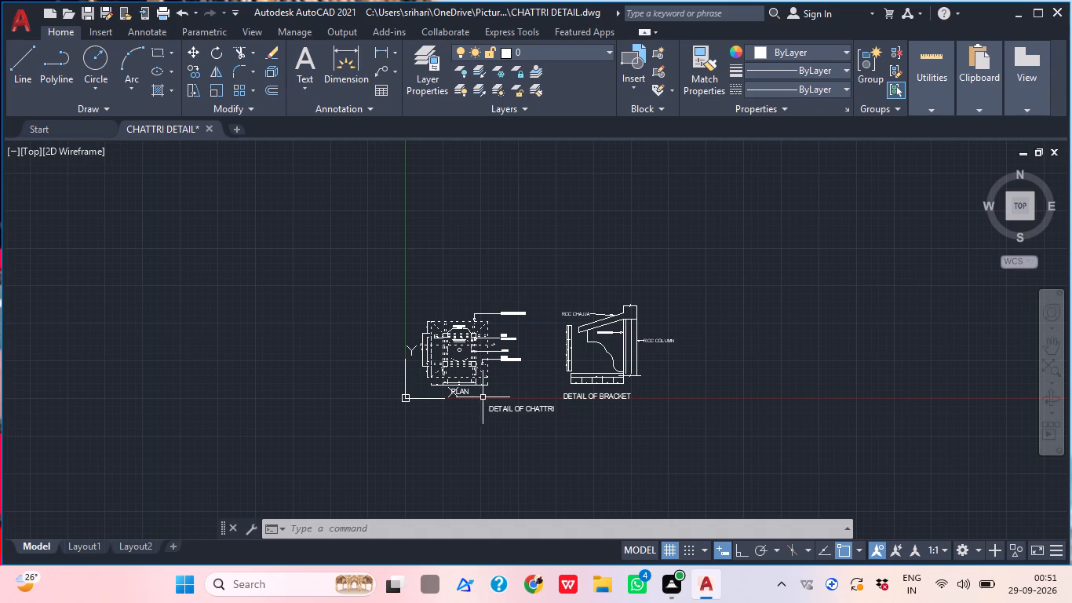
pyautogui.scroll(2, 476, 388)
pyautogui.moveTo(516, 380); pyautogui.dragTo(398, 504, button='middle')
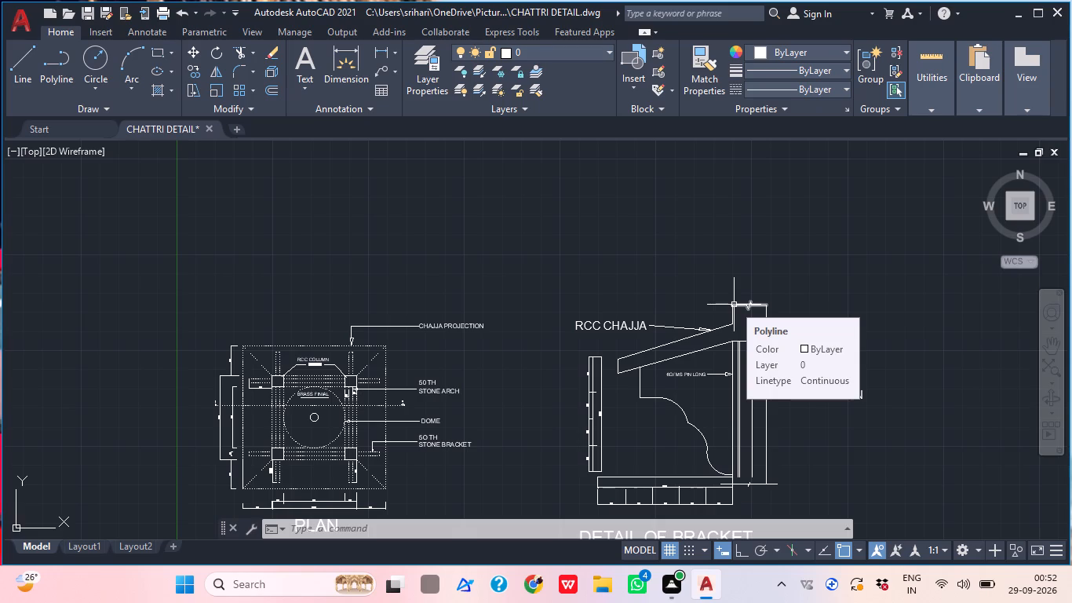
pyautogui.press('Escape')
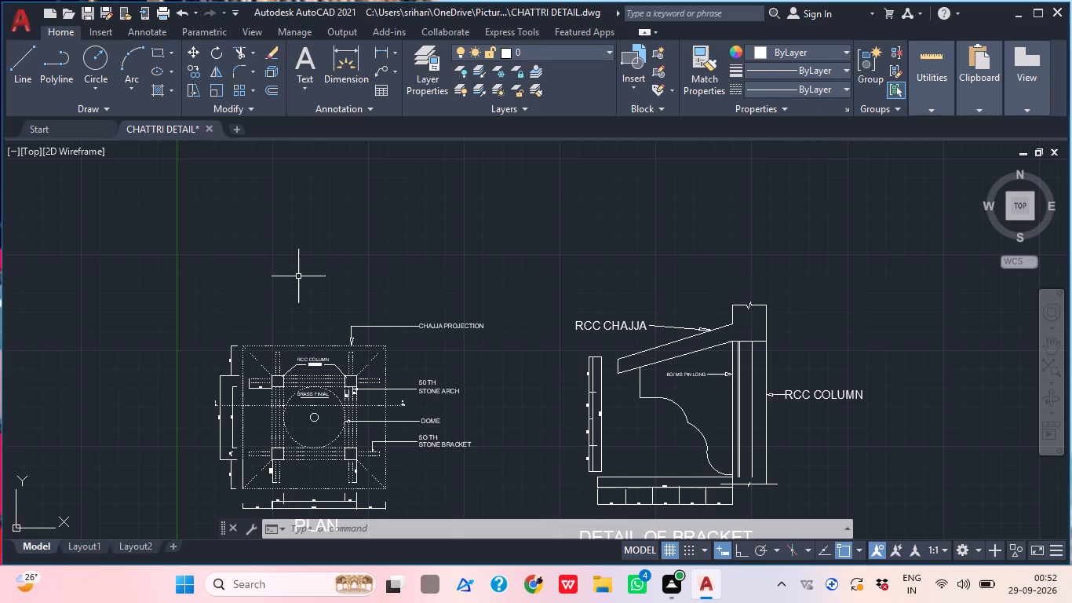
pyautogui.moveTo(298, 278); pyautogui.dragTo(295, 347, button='middle')
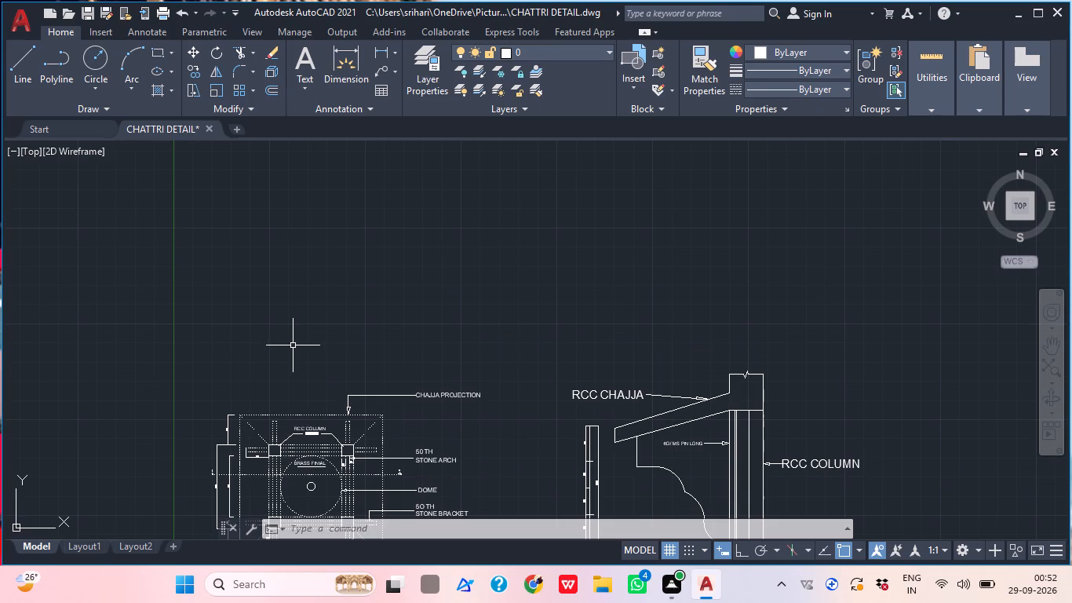
pyautogui.scroll(-1, 284, 344)
pyautogui.middleClick(284, 344)
pyautogui.scroll(1, 241, 353)
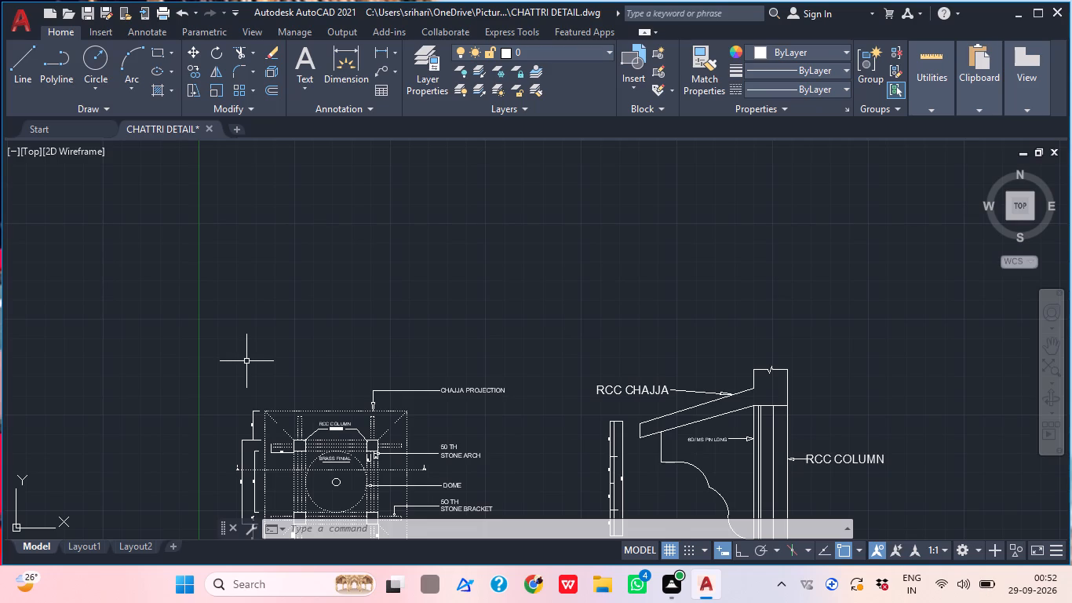
pyautogui.scroll(-1, 275, 315)
pyautogui.middleClick(330, 321)
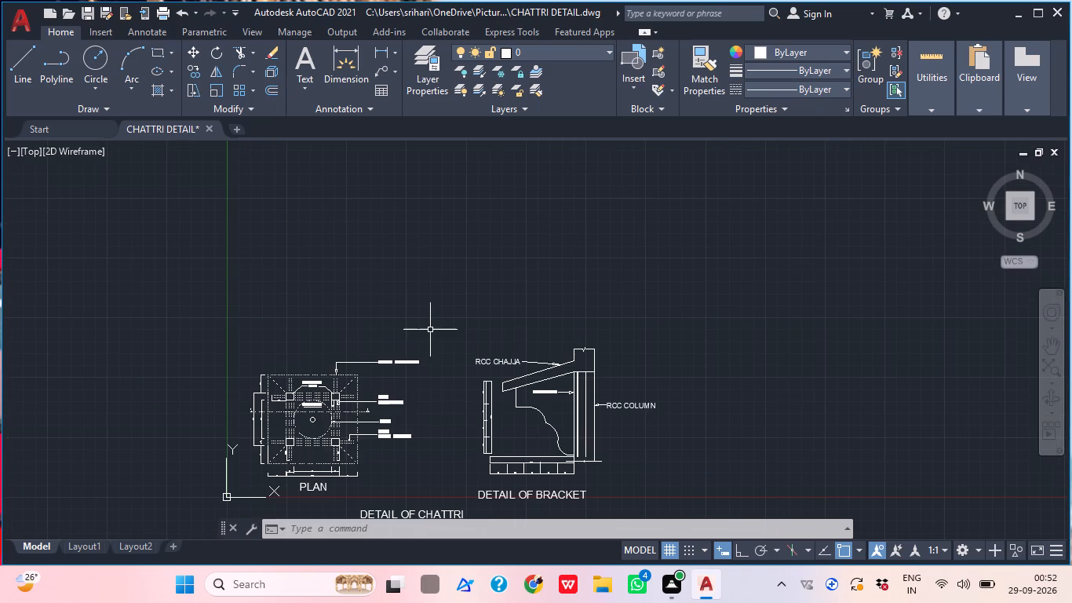
pyautogui.moveTo(411, 520); pyautogui.dragTo(413, 429, button='middle')
pyautogui.moveTo(413, 448); pyautogui.dragTo(417, 378, button='middle')
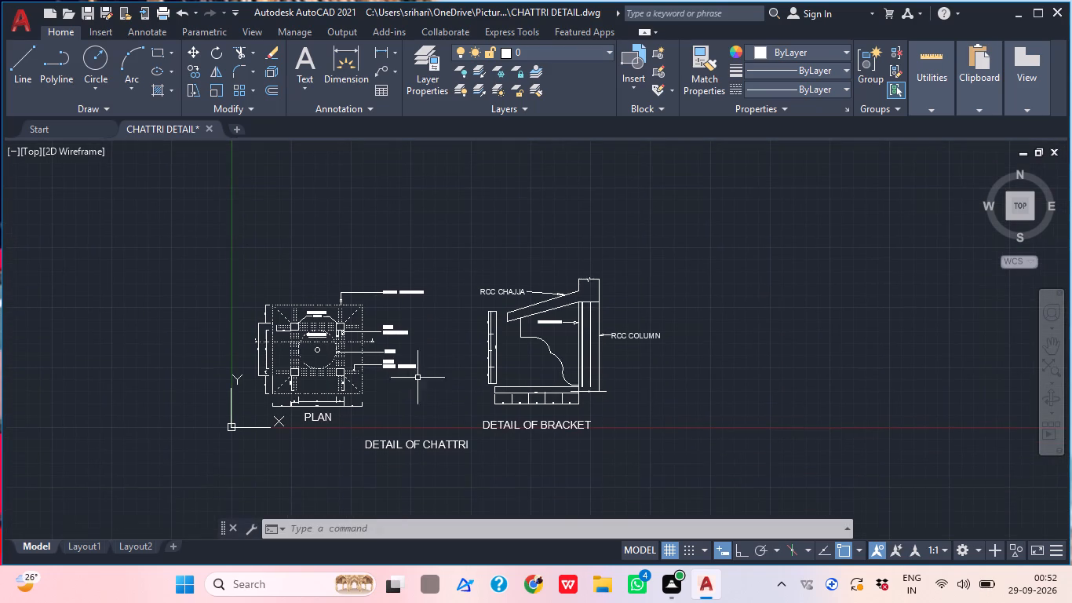
pyautogui.scroll(1, 315, 418)
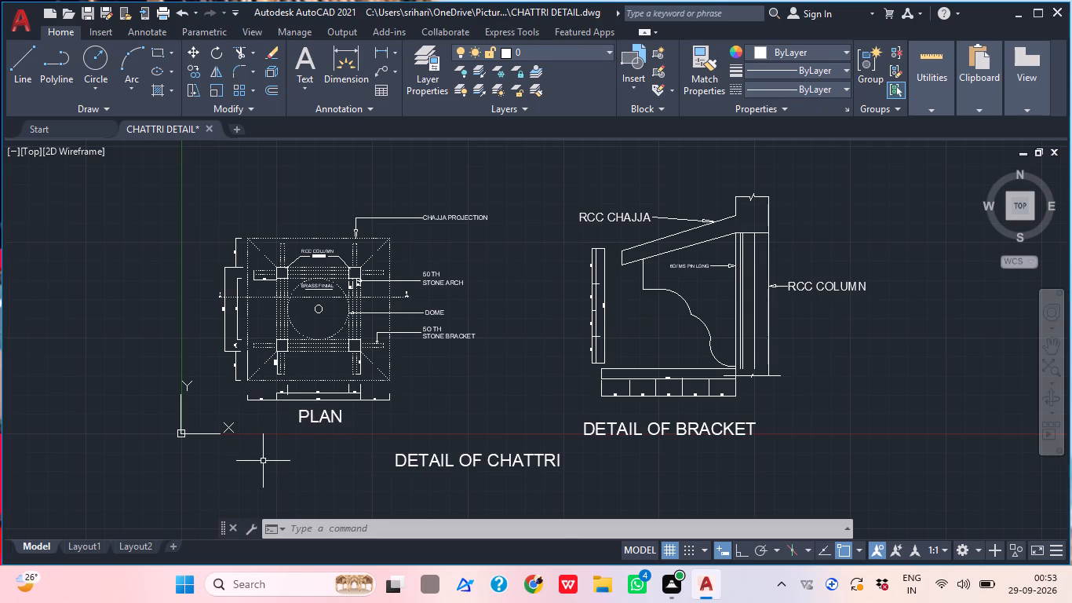
# Move the UCS origin diagonally down and away from the plan's lower-left corner, into the empty space clear of the drawings.
pyautogui.click(184, 435)
pyautogui.moveTo(177, 432); pyautogui.dragTo(48, 516)
pyautogui.moveTo(184, 437); pyautogui.dragTo(88, 504)
pyautogui.moveTo(180, 433); pyautogui.dragTo(123, 484)
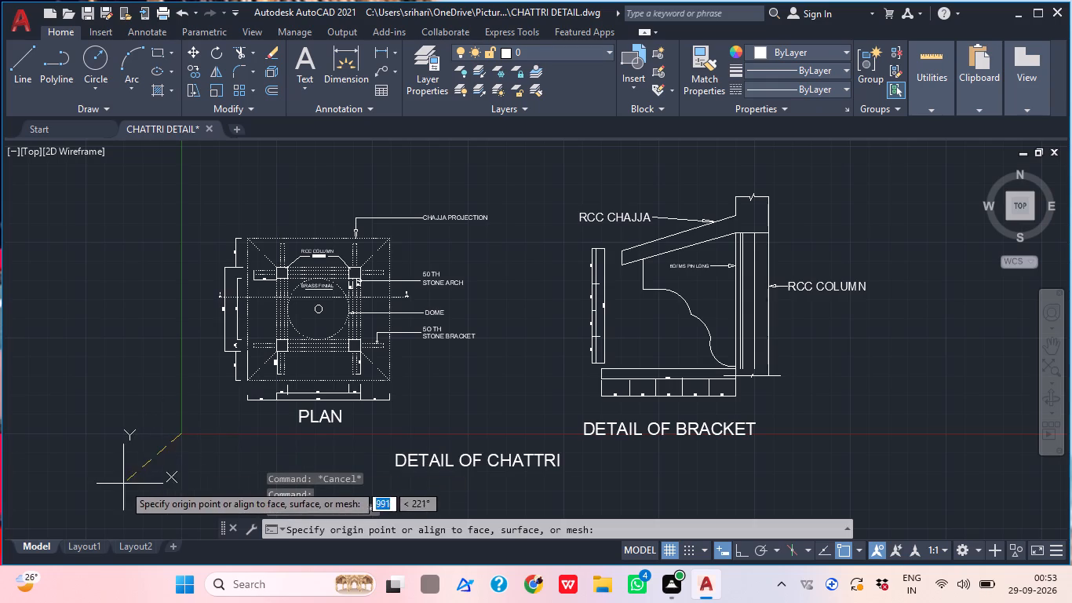
pyautogui.moveTo(123, 484); pyautogui.dragTo(38, 536)
pyautogui.click(42, 520)
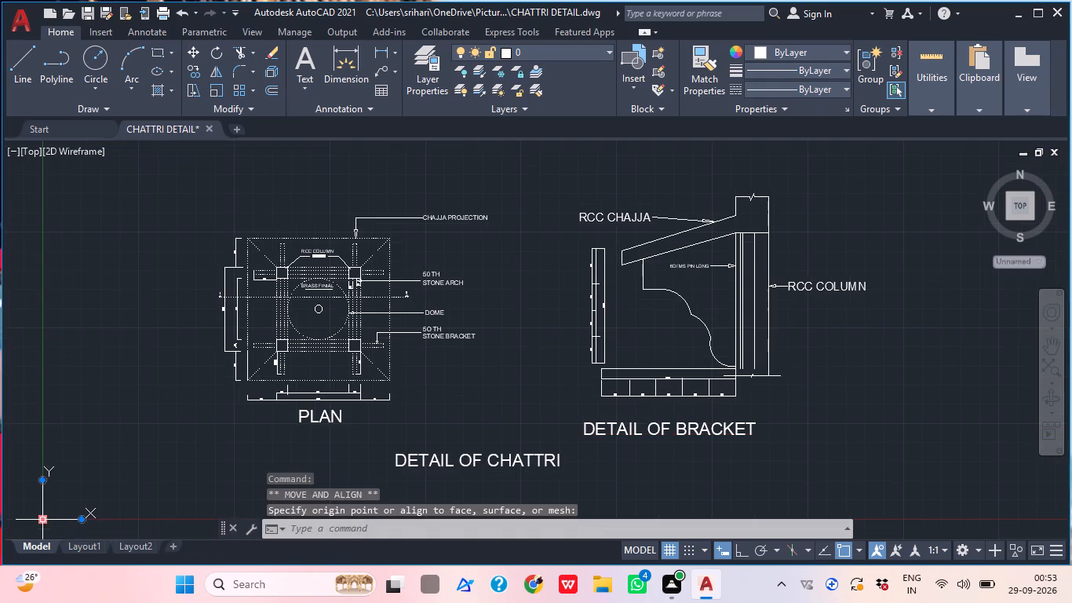
pyautogui.scroll(-1, 168, 489)
pyautogui.press('Escape')
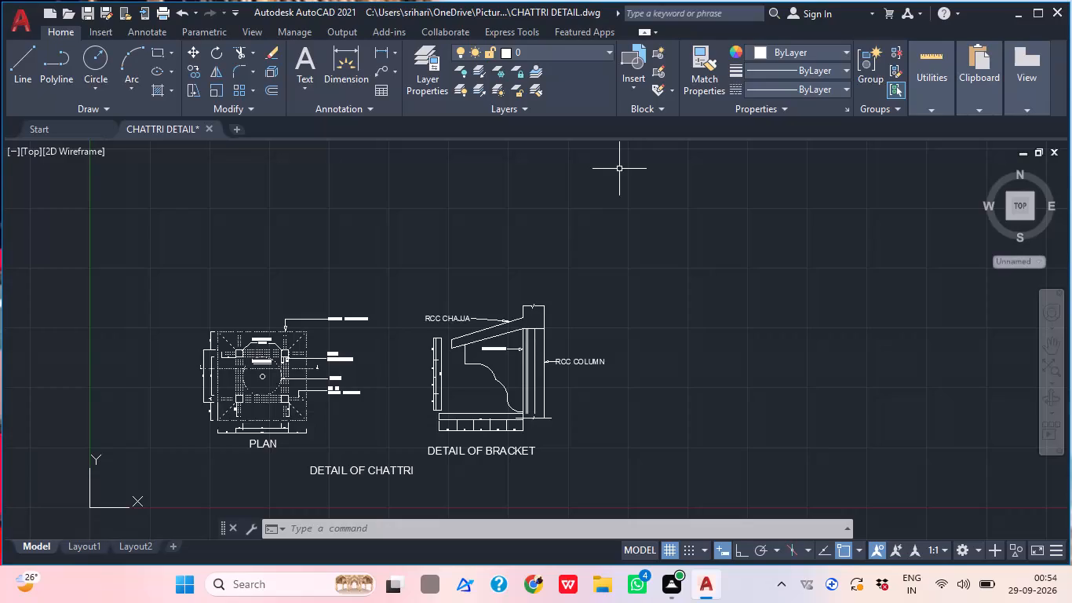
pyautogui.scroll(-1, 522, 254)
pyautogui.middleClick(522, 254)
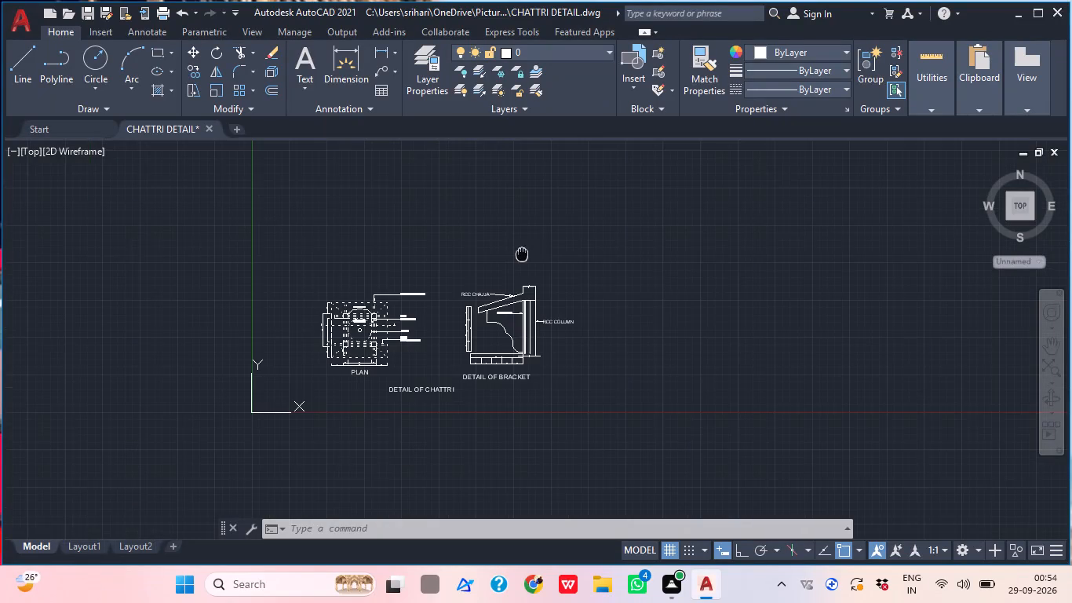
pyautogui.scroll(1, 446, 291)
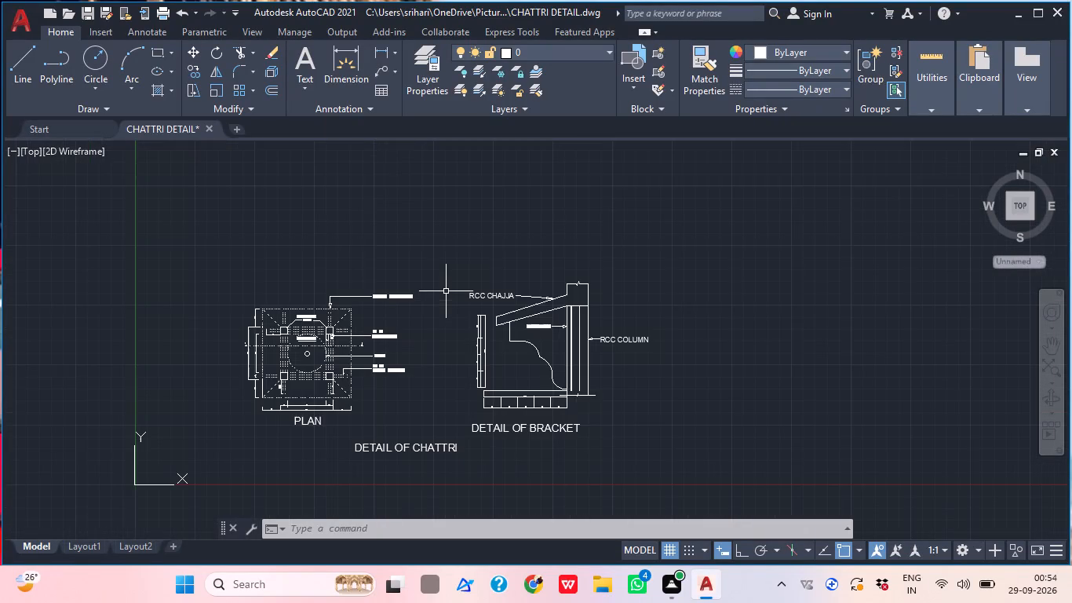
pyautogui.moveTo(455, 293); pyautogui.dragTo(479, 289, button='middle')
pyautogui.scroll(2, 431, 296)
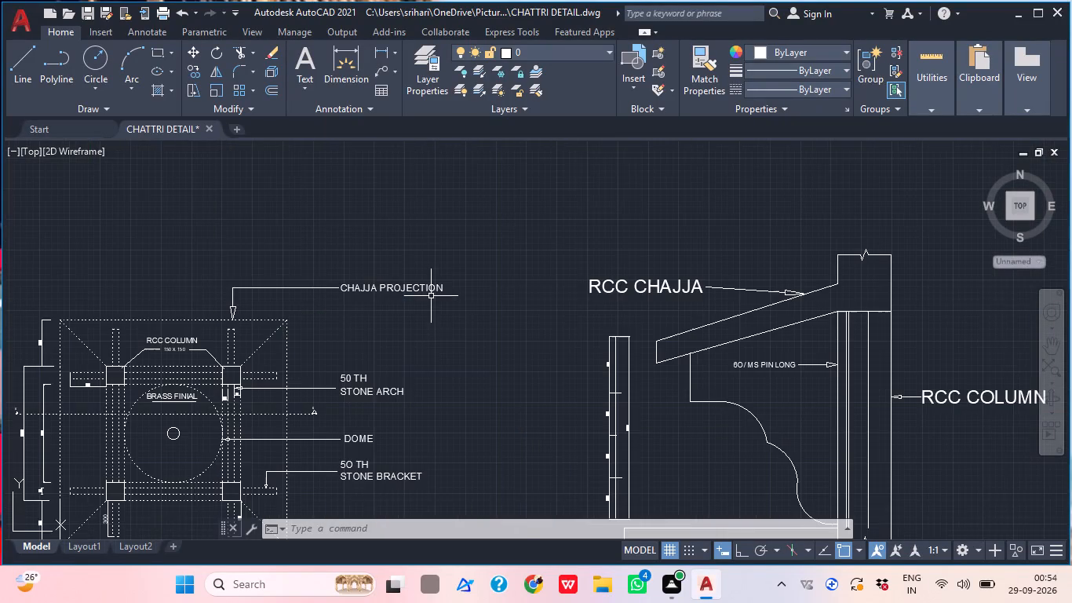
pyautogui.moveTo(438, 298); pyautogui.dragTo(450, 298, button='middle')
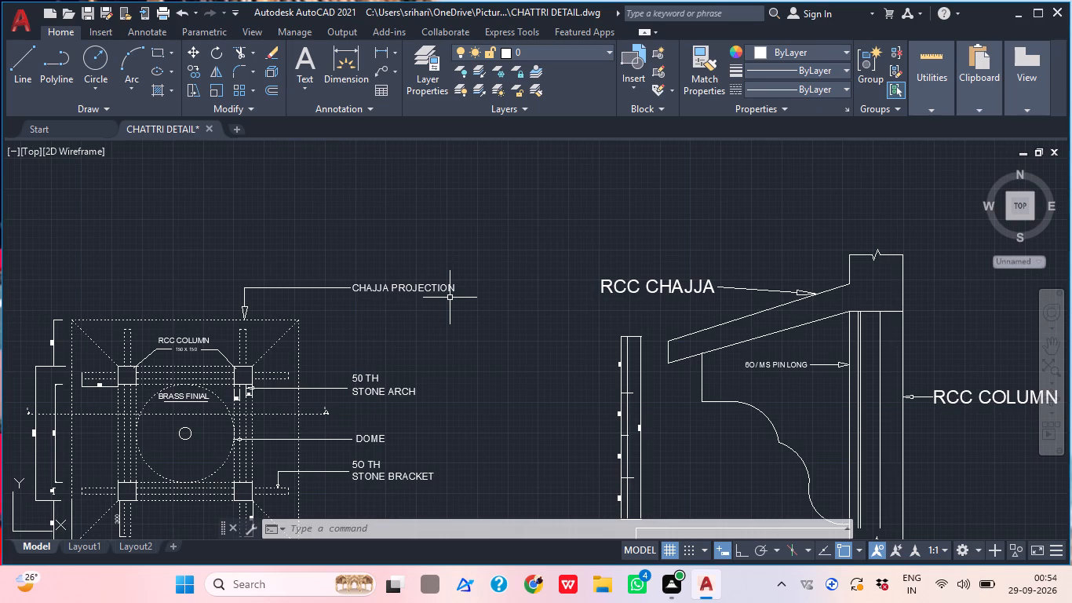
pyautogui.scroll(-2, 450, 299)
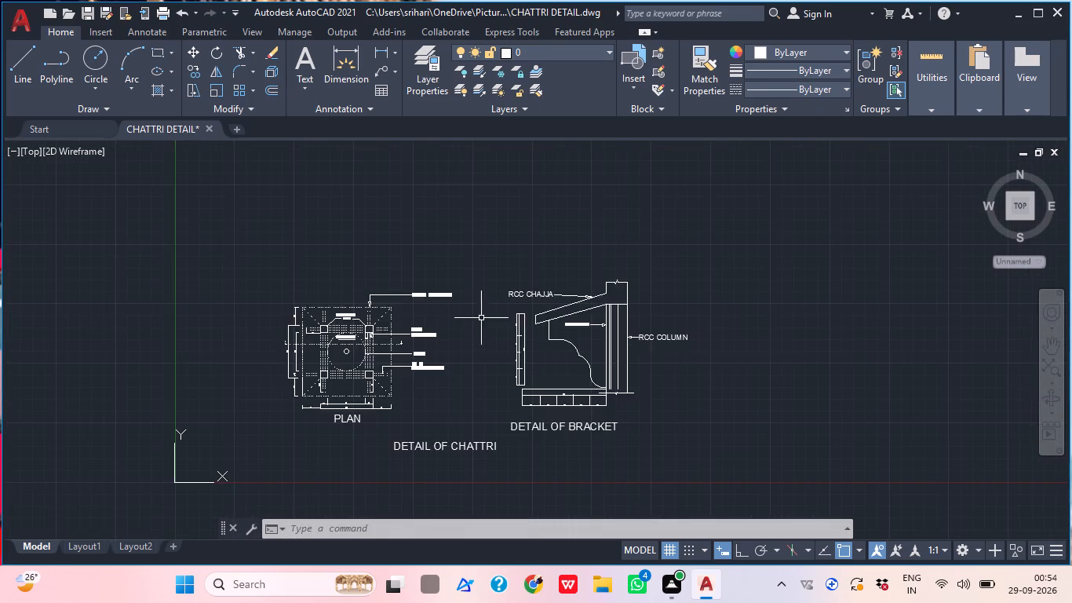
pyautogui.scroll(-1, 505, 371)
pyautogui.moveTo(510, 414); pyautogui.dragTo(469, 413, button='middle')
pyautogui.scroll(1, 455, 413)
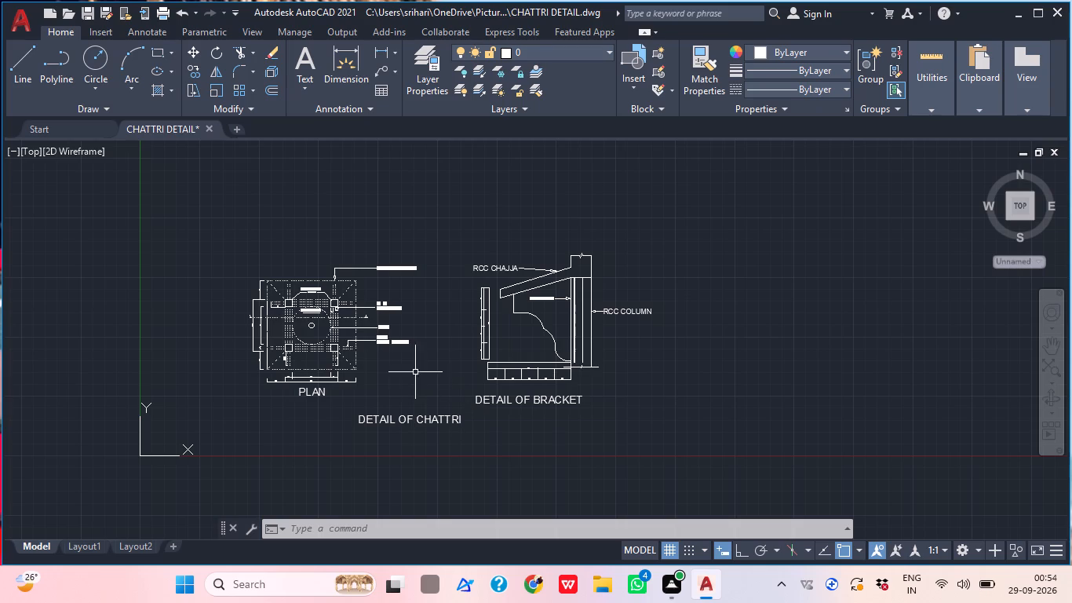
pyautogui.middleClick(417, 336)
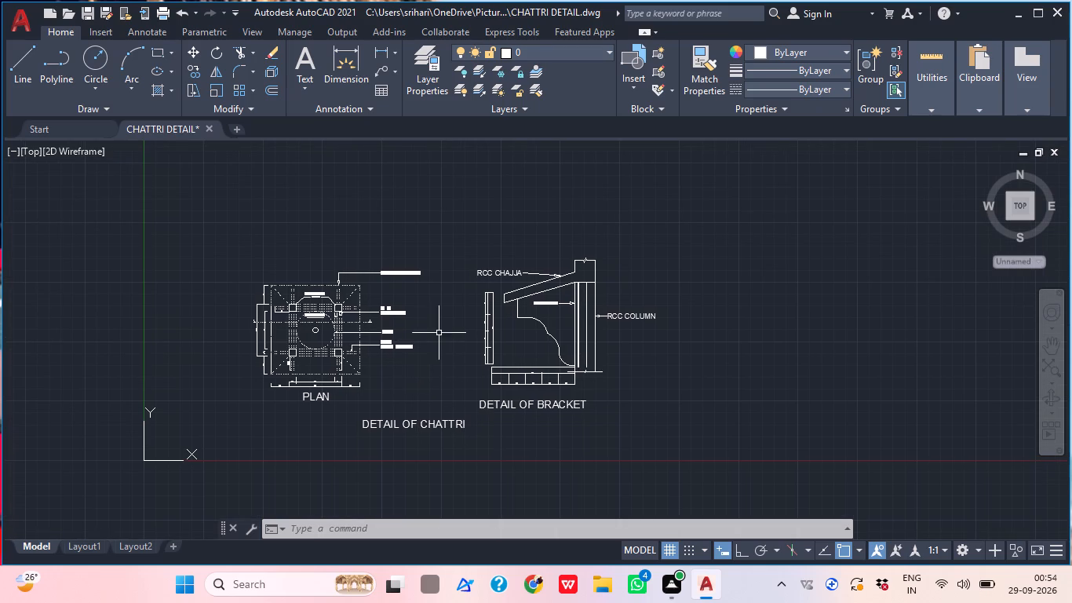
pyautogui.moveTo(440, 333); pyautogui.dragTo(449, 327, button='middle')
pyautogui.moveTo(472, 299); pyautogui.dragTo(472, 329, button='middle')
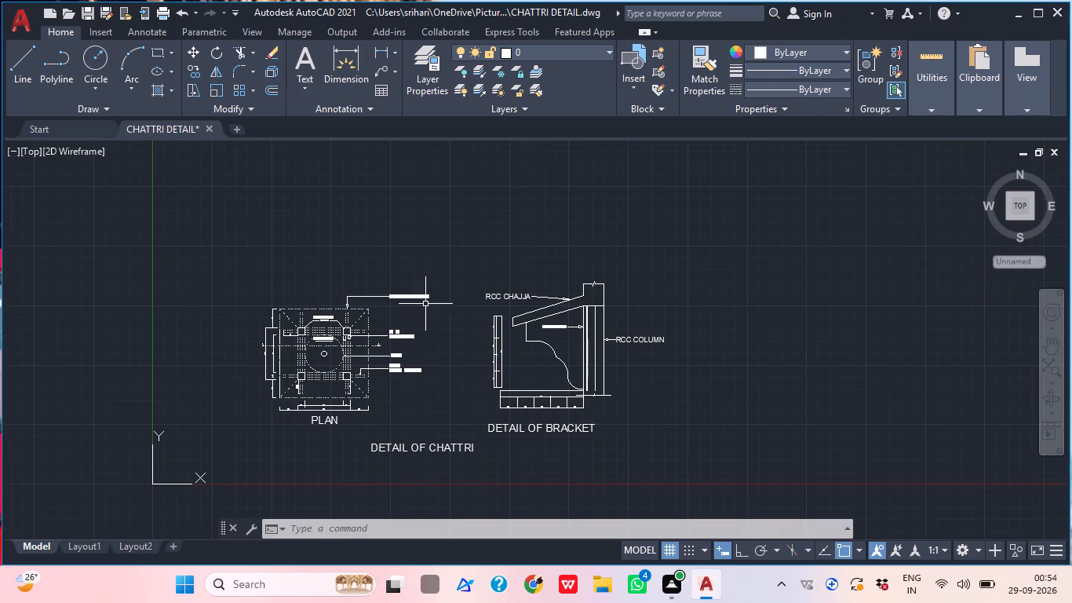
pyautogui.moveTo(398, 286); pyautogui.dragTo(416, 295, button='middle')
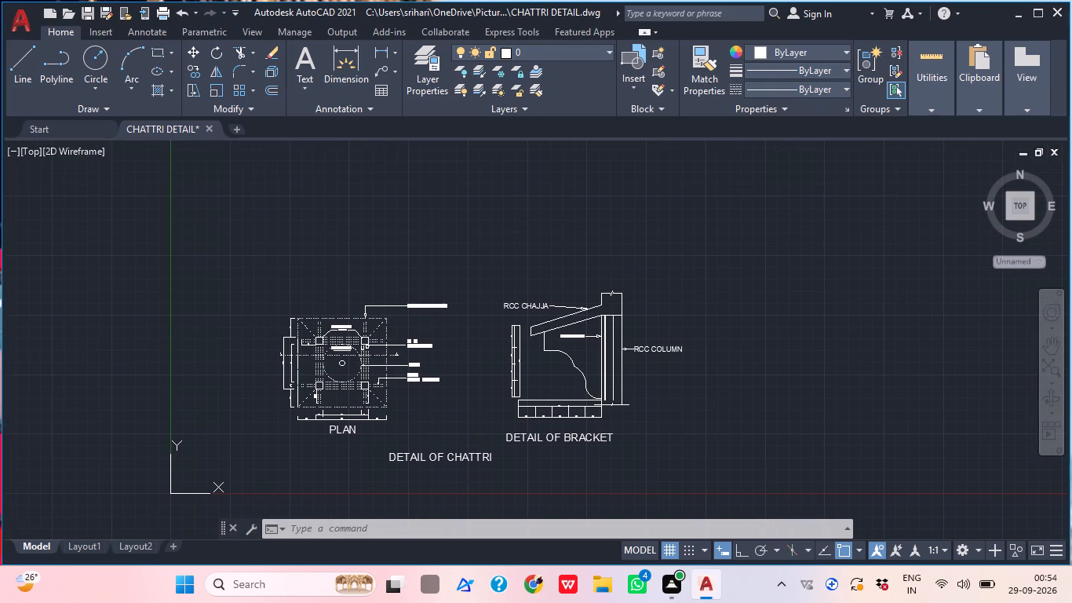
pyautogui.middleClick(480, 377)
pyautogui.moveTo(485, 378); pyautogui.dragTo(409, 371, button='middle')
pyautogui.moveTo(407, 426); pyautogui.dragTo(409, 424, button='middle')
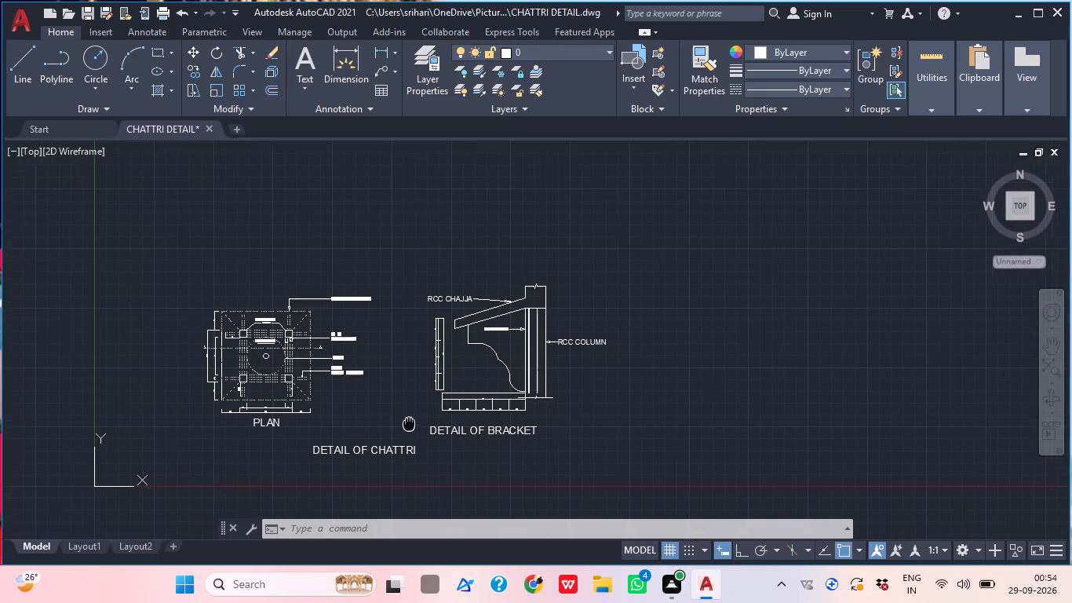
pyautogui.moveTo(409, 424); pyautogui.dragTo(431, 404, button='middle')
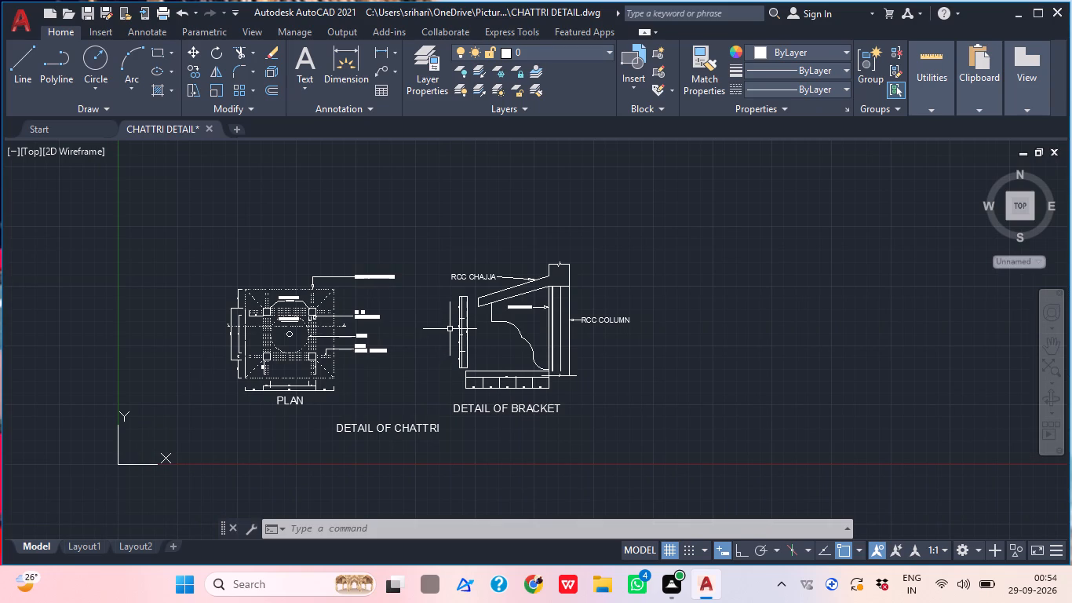
# Draw a horizontal line in the empty space above the plan, aligned with and spanning the plan's outer width, with Ortho on.
pyautogui.scroll(-1, 447, 316)
pyautogui.moveTo(446, 317); pyautogui.dragTo(449, 338, button='middle')
pyautogui.moveTo(346, 296); pyautogui.dragTo(416, 310, button='middle')
pyautogui.scroll(1, 393, 288)
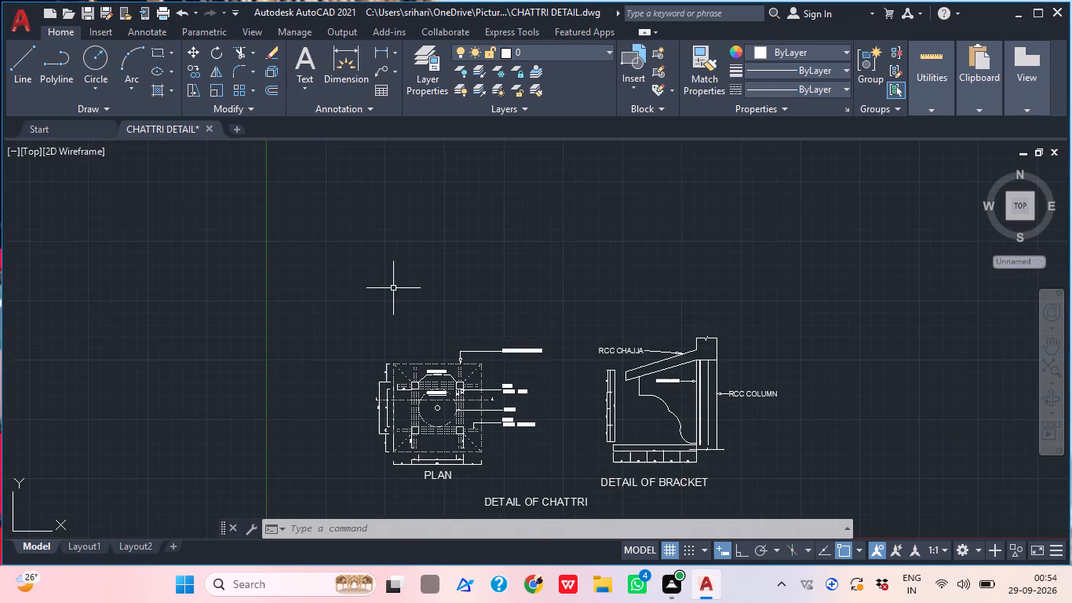
pyautogui.moveTo(393, 289); pyautogui.dragTo(400, 308, button='middle')
pyautogui.press('l')
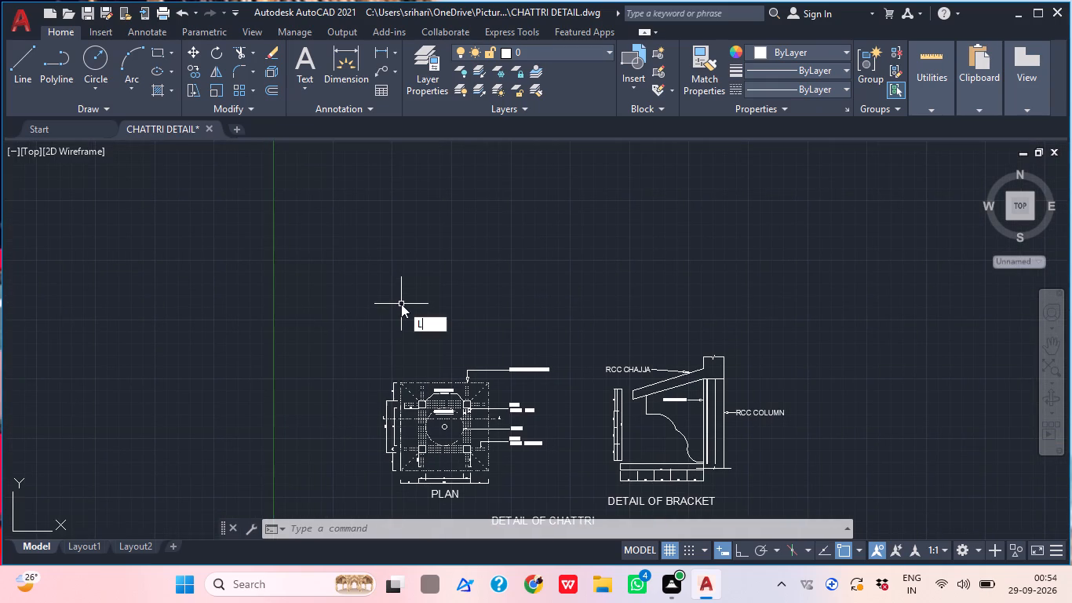
pyautogui.press('Return')
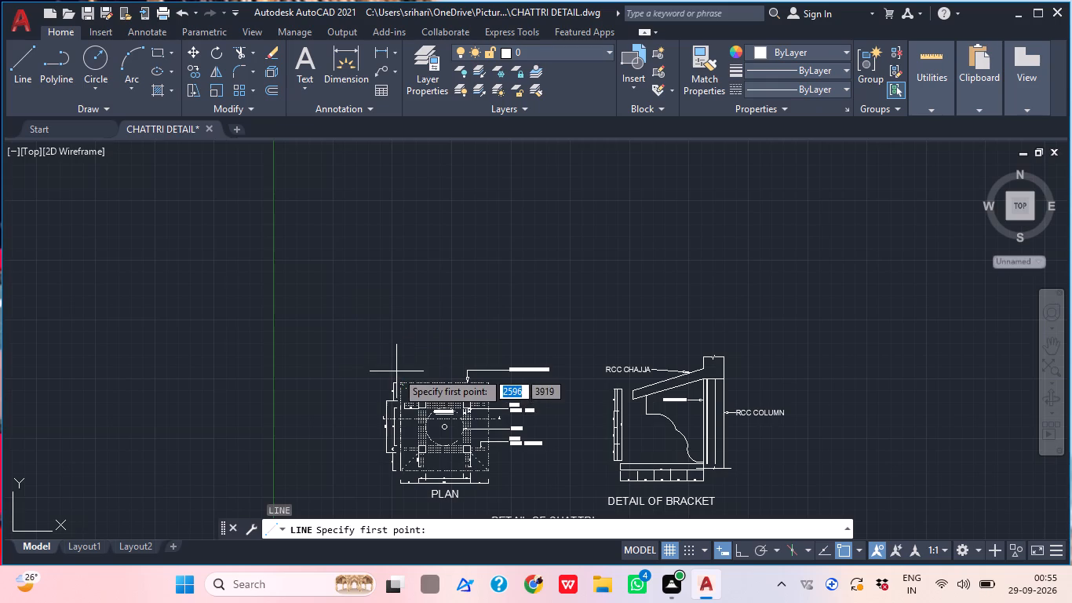
pyautogui.scroll(2, 401, 379)
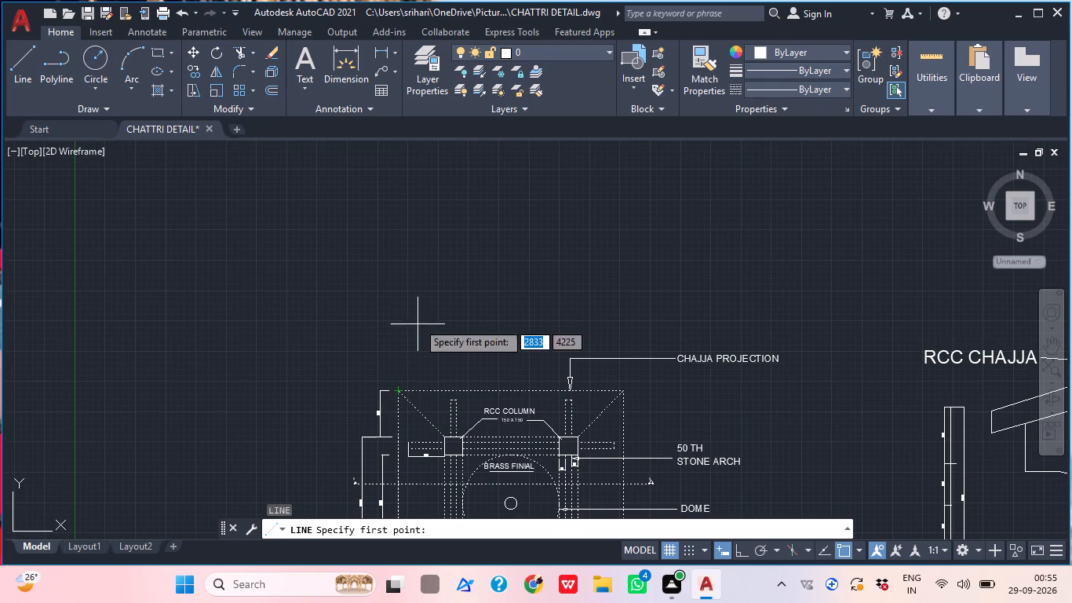
pyautogui.click(395, 206)
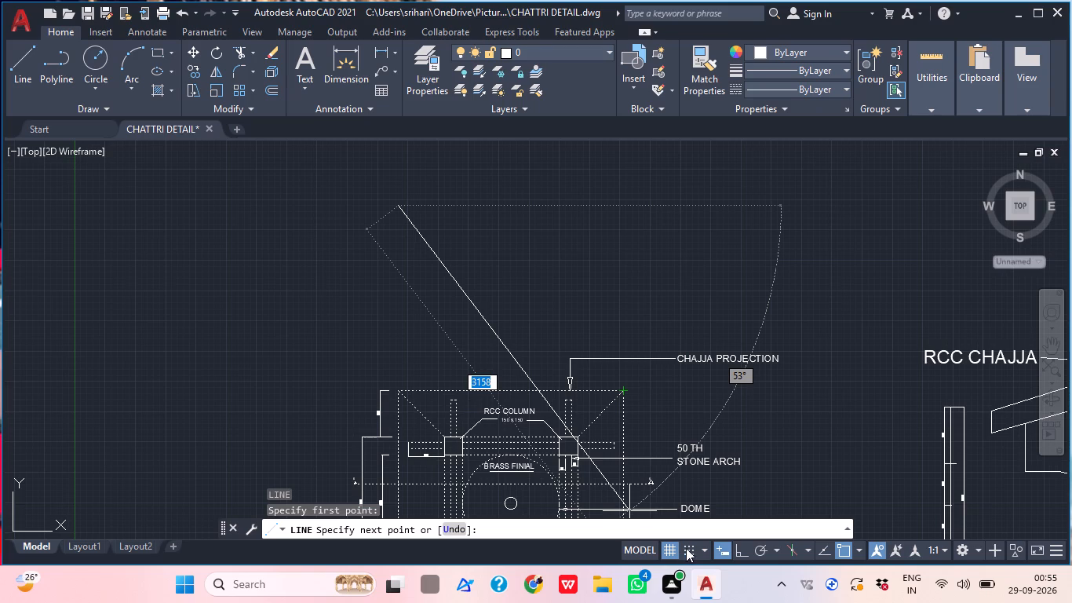
pyautogui.moveTo(735, 547); pyautogui.dragTo(735, 536)
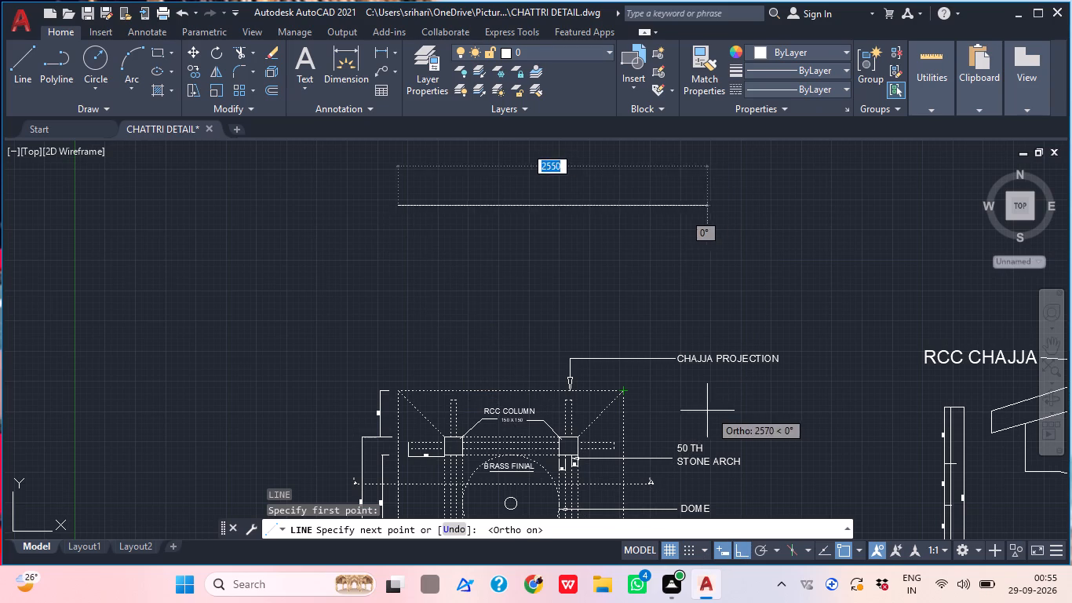
pyautogui.click(624, 217)
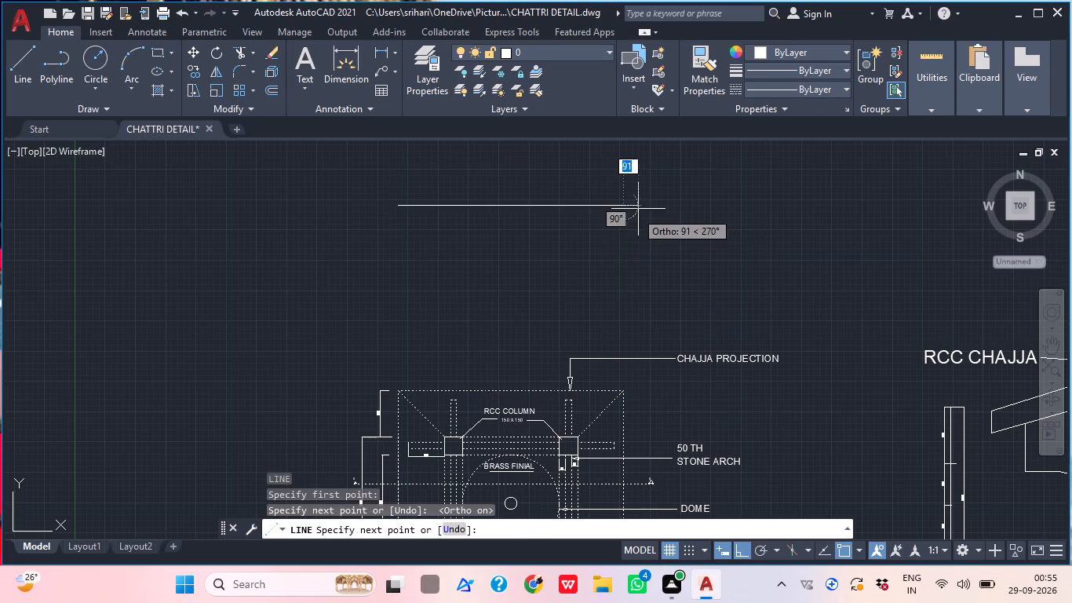
pyautogui.moveTo(638, 212); pyautogui.dragTo(569, 337, button='middle')
pyautogui.scroll(1, 569, 337)
pyautogui.press('Escape')
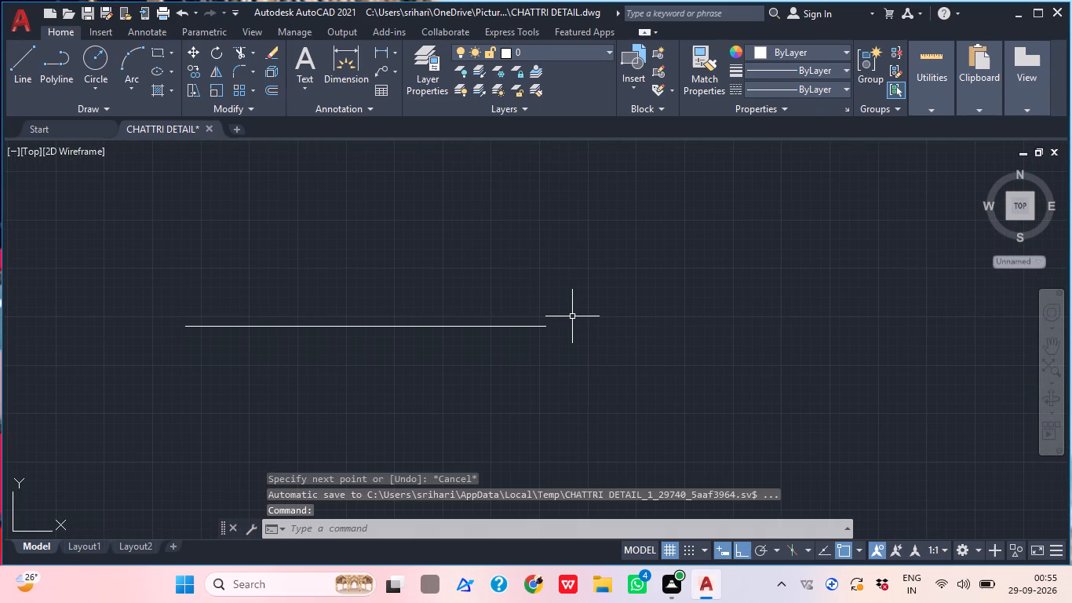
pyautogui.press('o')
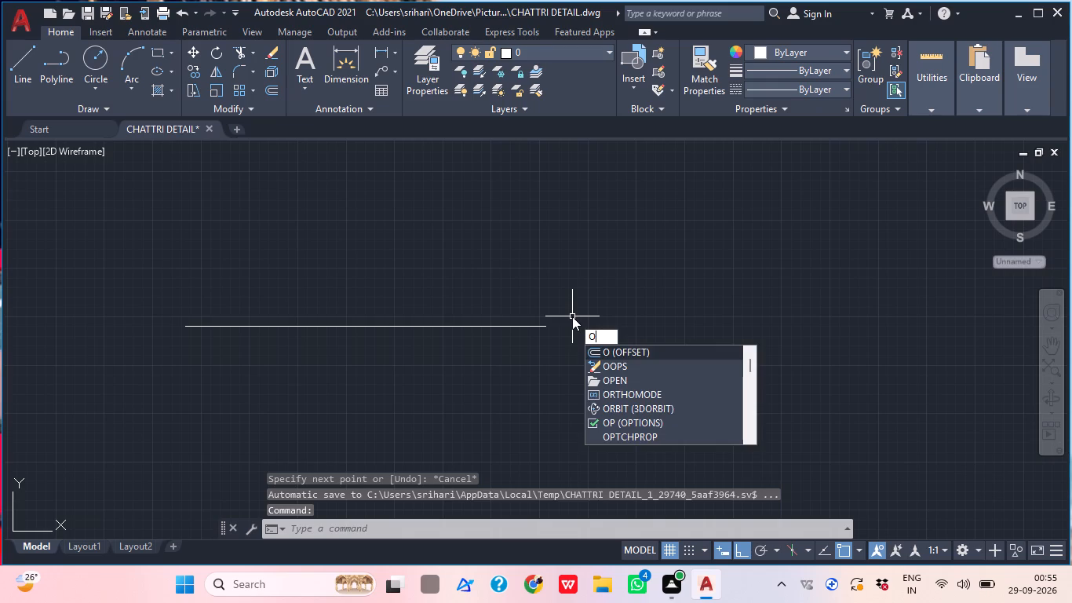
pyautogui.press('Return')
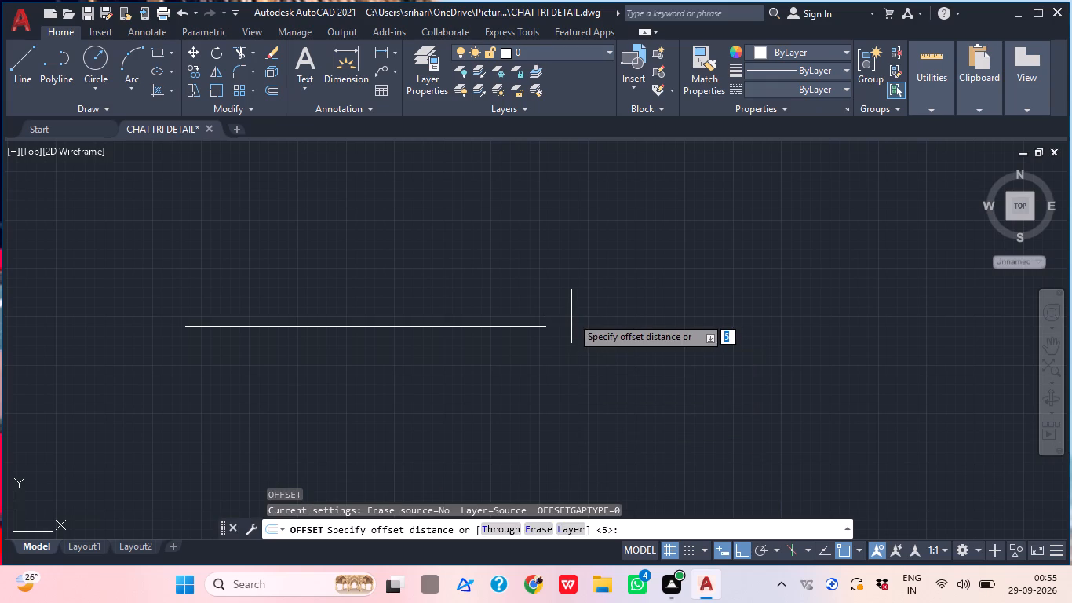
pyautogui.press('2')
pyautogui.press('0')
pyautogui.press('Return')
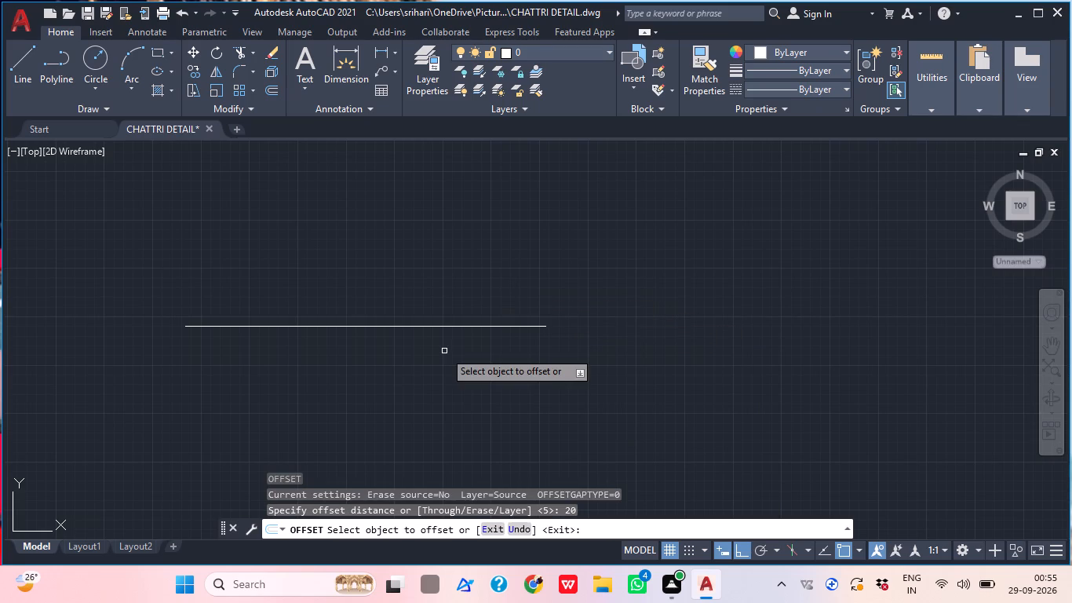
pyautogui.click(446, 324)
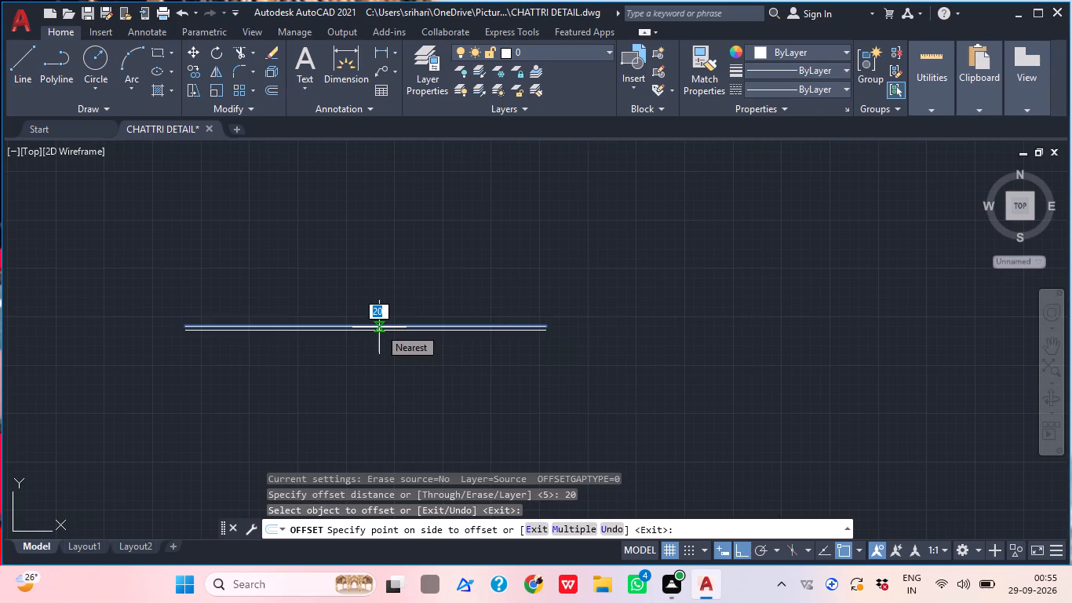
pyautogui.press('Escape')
# Offset the new horizontal line upward by 50.
pyautogui.press('o')
pyautogui.press('Return')
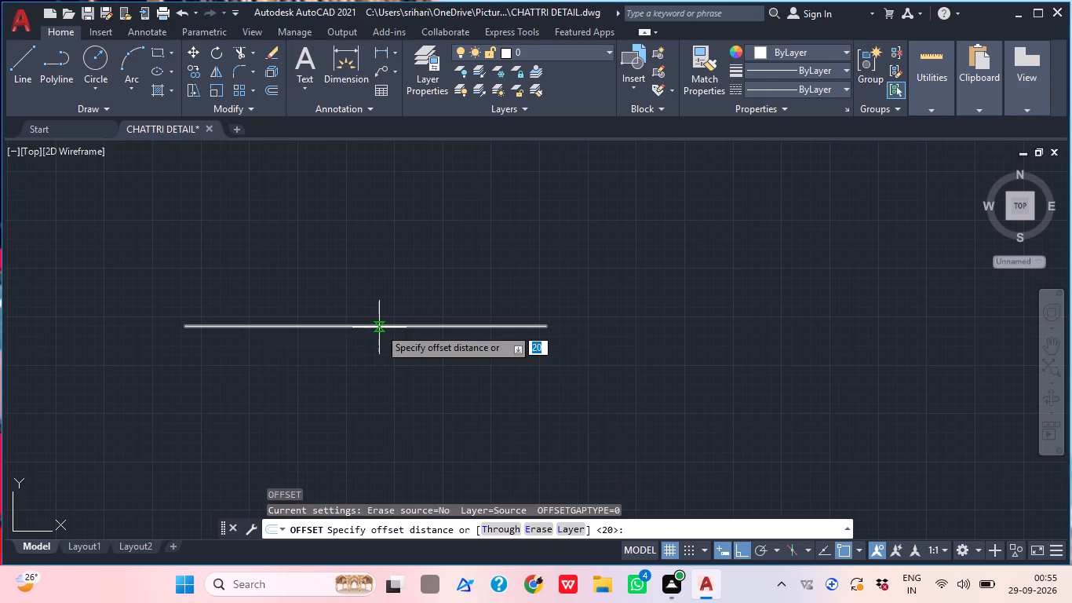
pyautogui.write('50')
pyautogui.press('Return')
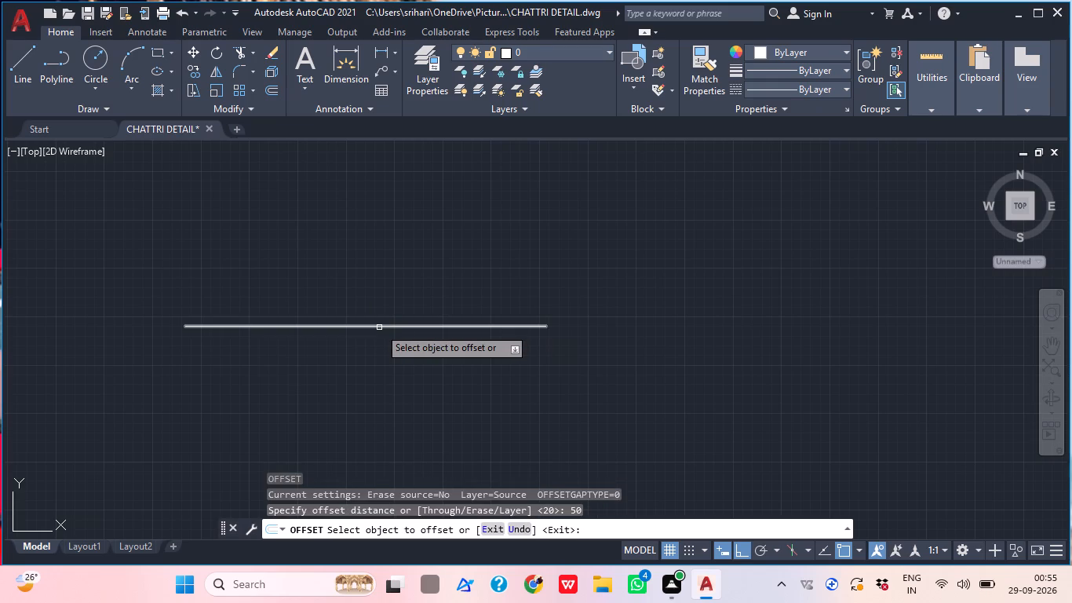
pyautogui.click(379, 327)
pyautogui.click(370, 286)
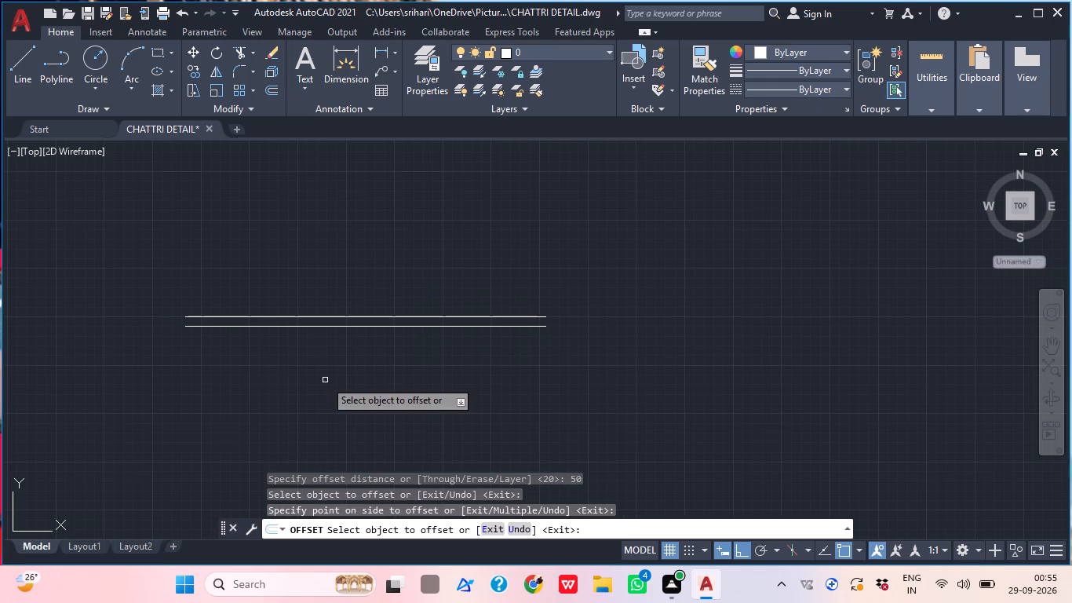
# Offset the upper of the two horizontal lines upward by 20.
pyautogui.scroll(2, 290, 319)
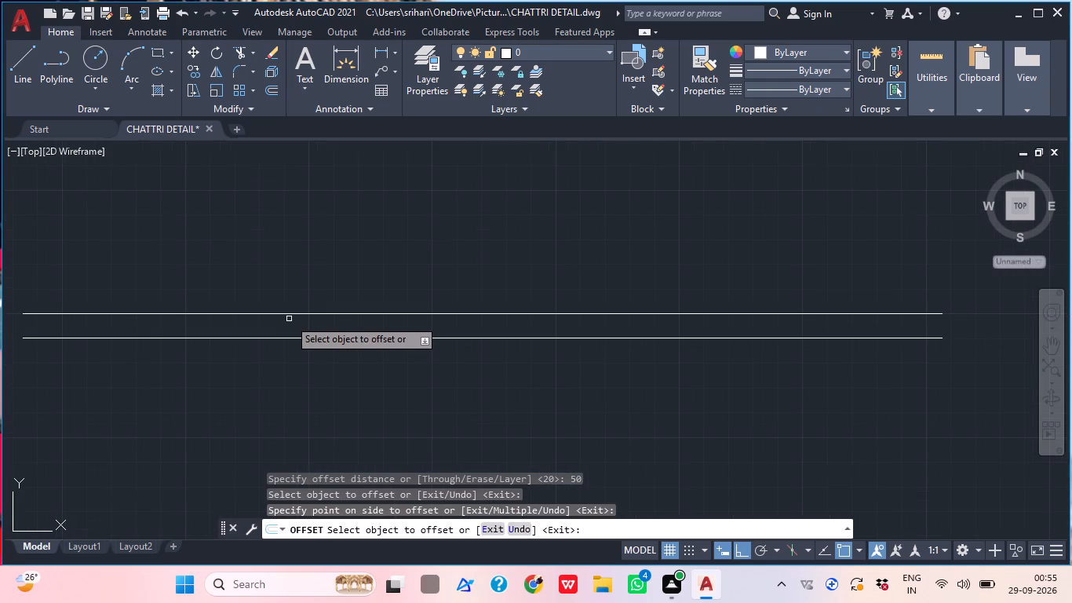
pyautogui.press('space')
pyautogui.press('space')
pyautogui.press('1')
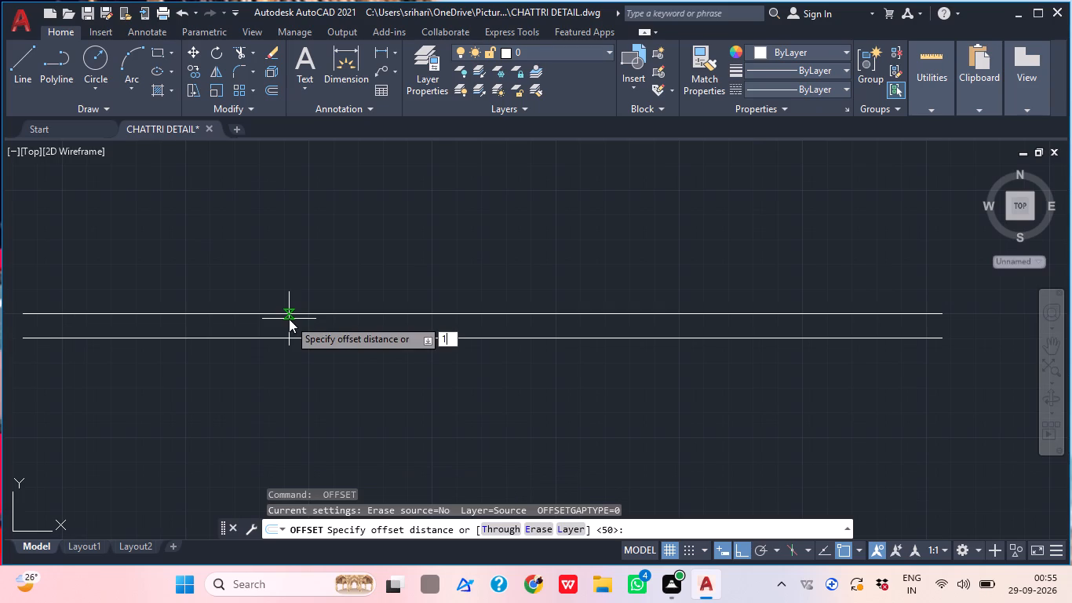
pyautogui.press('0')
pyautogui.press('BackSpace')
pyautogui.press('BackSpace')
pyautogui.write('20')
pyautogui.press('Return')
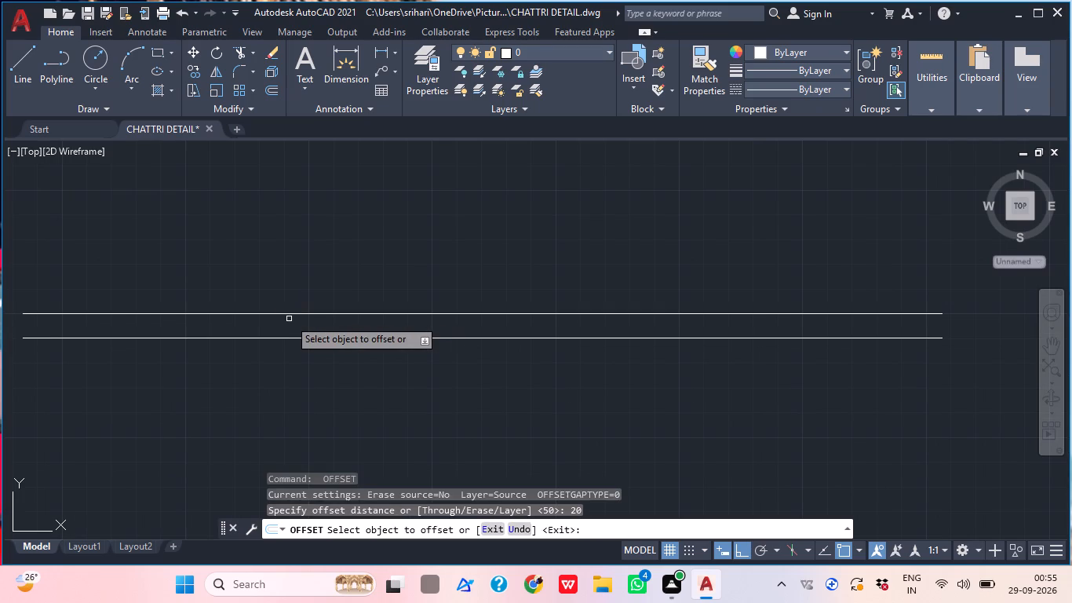
pyautogui.click(303, 314)
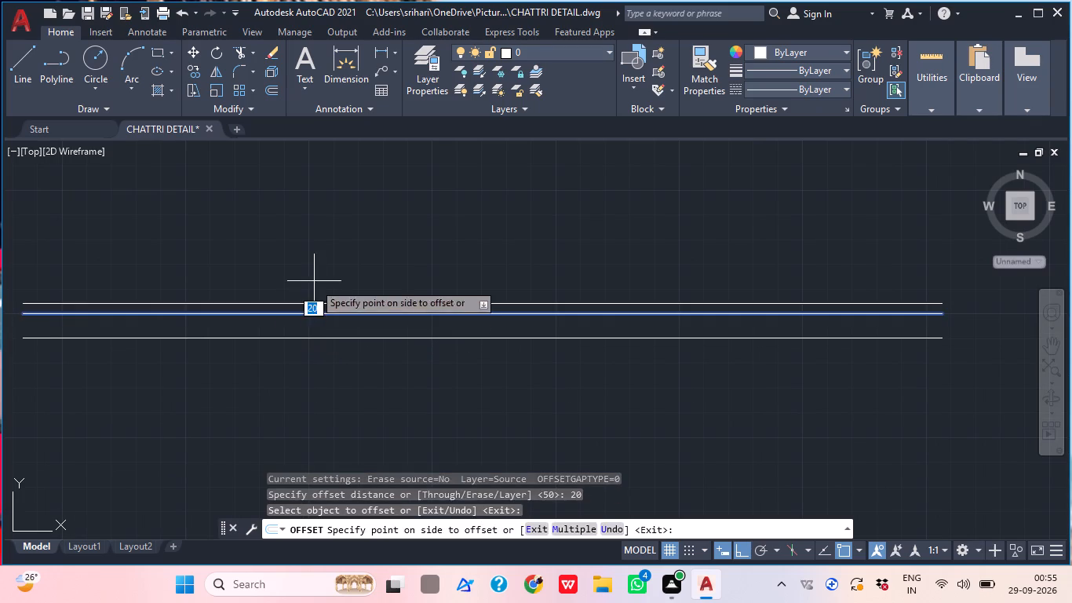
pyautogui.click(314, 281)
pyautogui.moveTo(415, 320); pyautogui.dragTo(599, 382, button='middle')
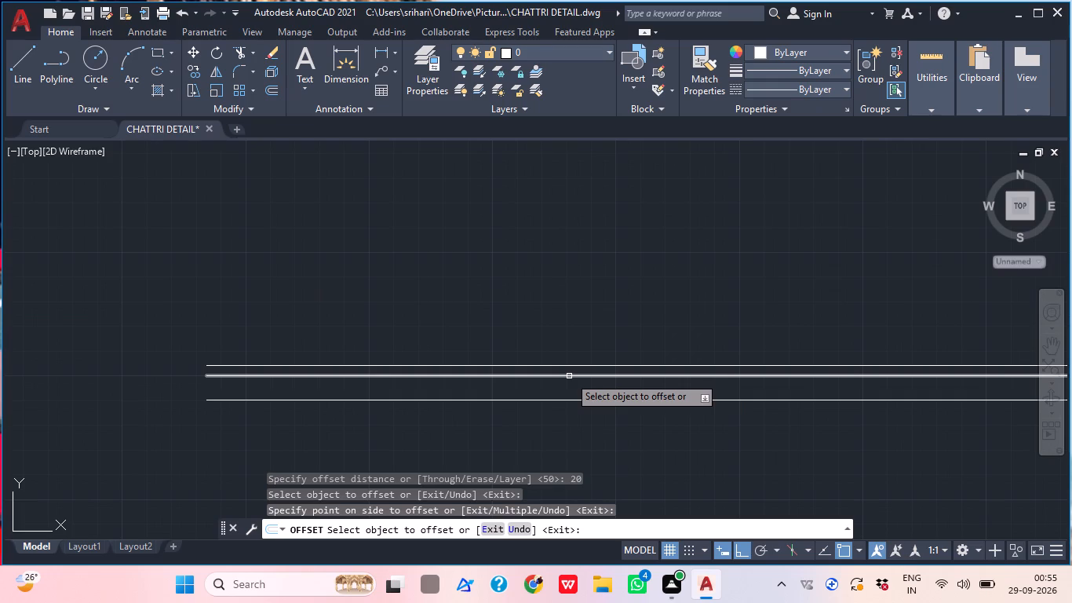
pyautogui.press('Escape')
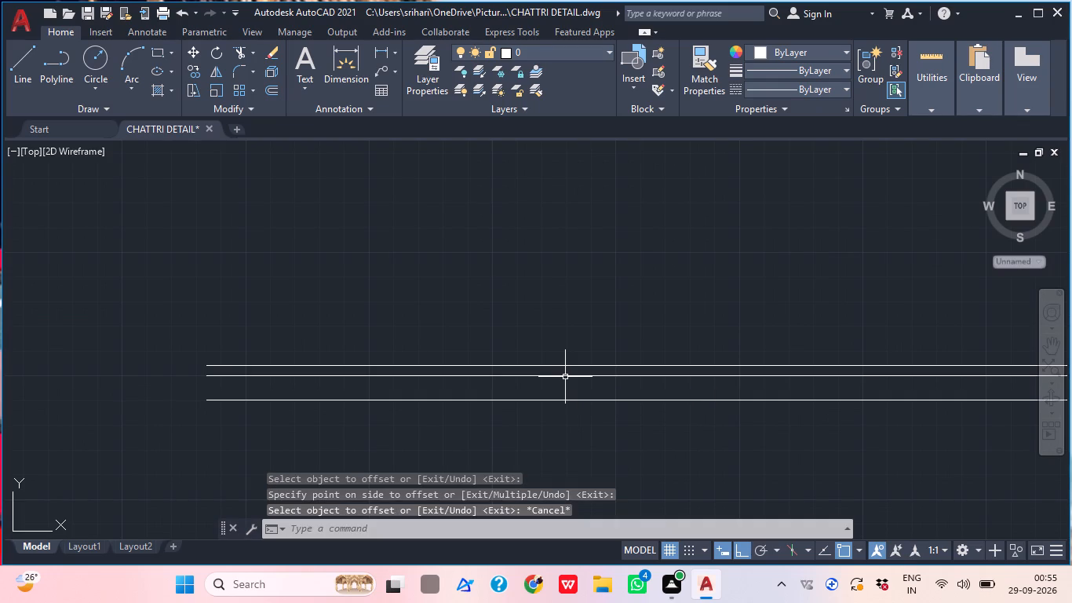
# Draw a vertical centre line about 1970 long upward from the midpoint of the topmost horizontal base line.
pyautogui.moveTo(859, 332); pyautogui.dragTo(789, 340, button='middle')
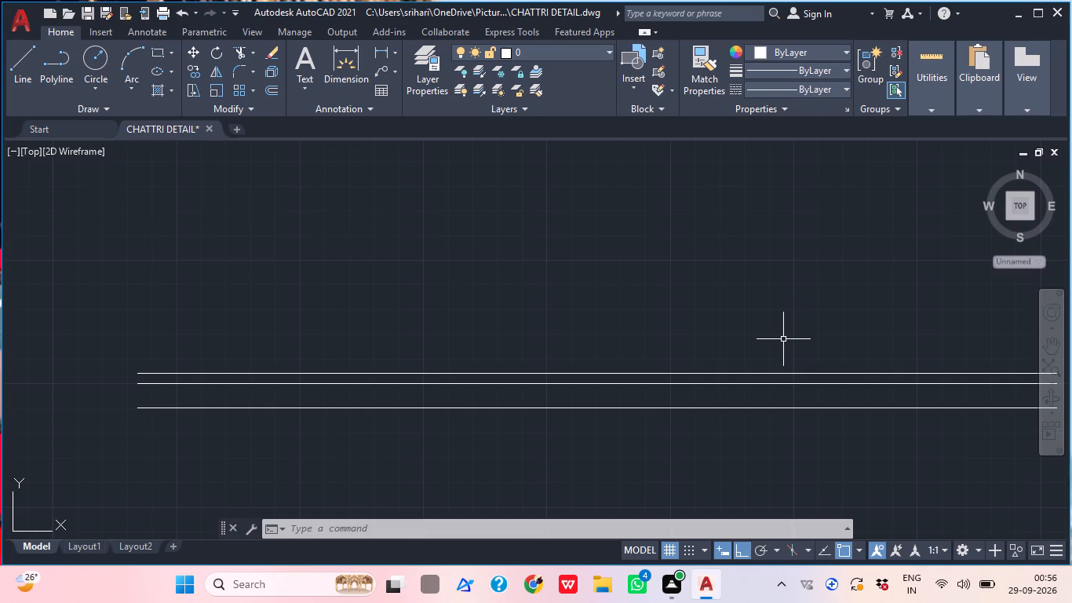
pyautogui.scroll(-2, 783, 337)
pyautogui.moveTo(821, 361); pyautogui.dragTo(463, 360, button='middle')
pyautogui.click(18, 64)
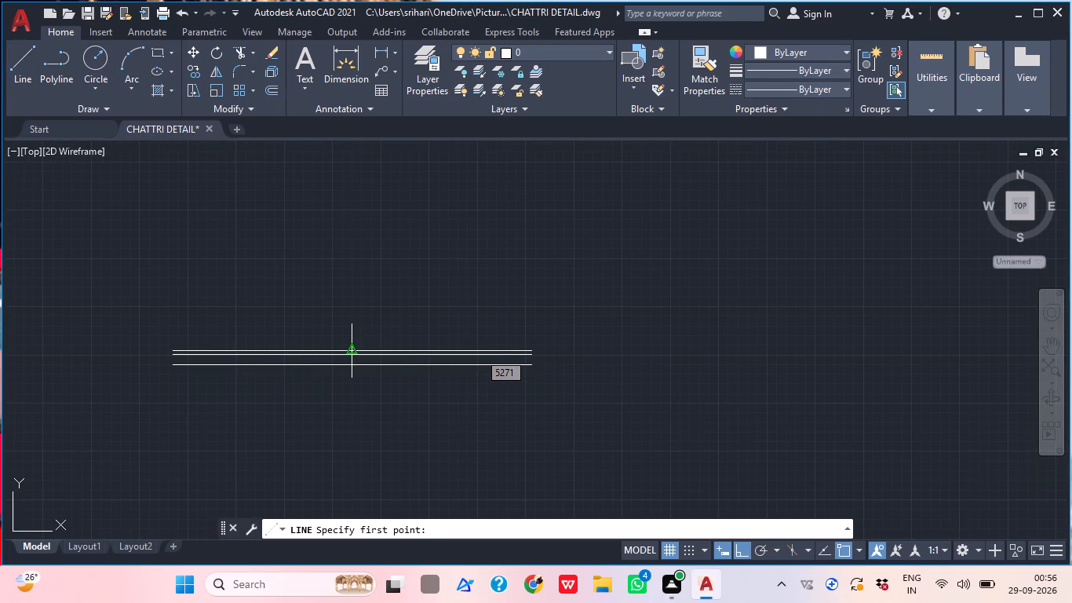
pyautogui.scroll(1, 356, 353)
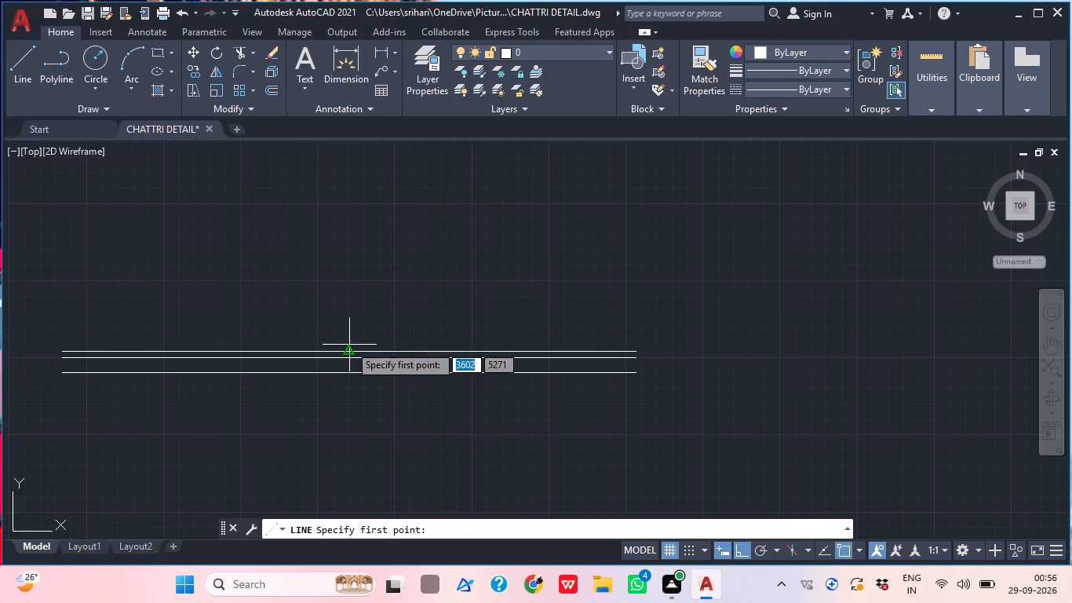
pyautogui.click(349, 345)
pyautogui.scroll(-3, 352, 273)
pyautogui.moveTo(354, 182); pyautogui.dragTo(323, 344, button='middle')
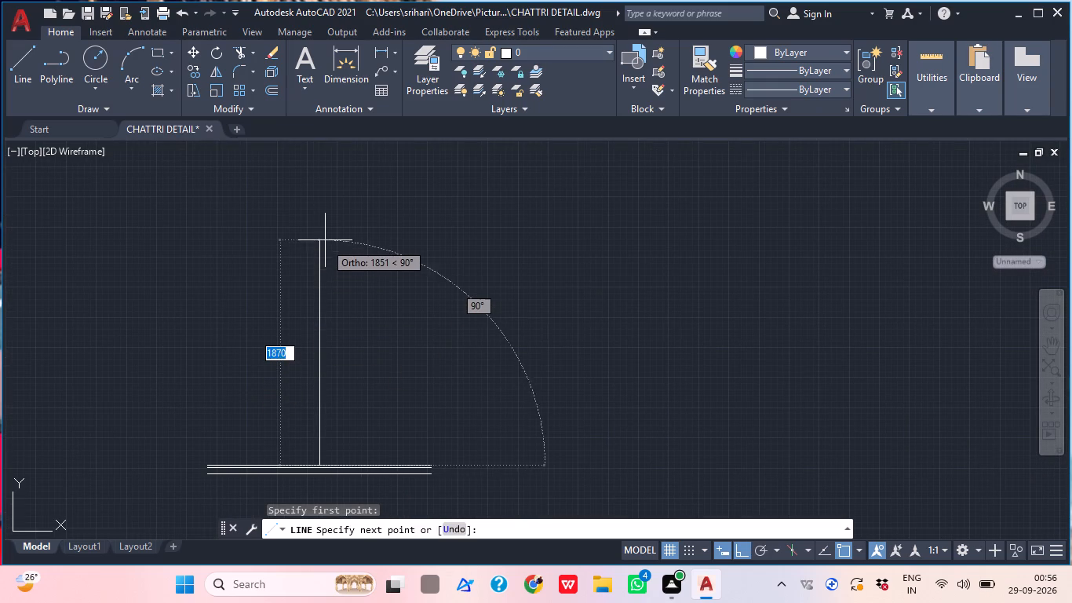
pyautogui.click(323, 228)
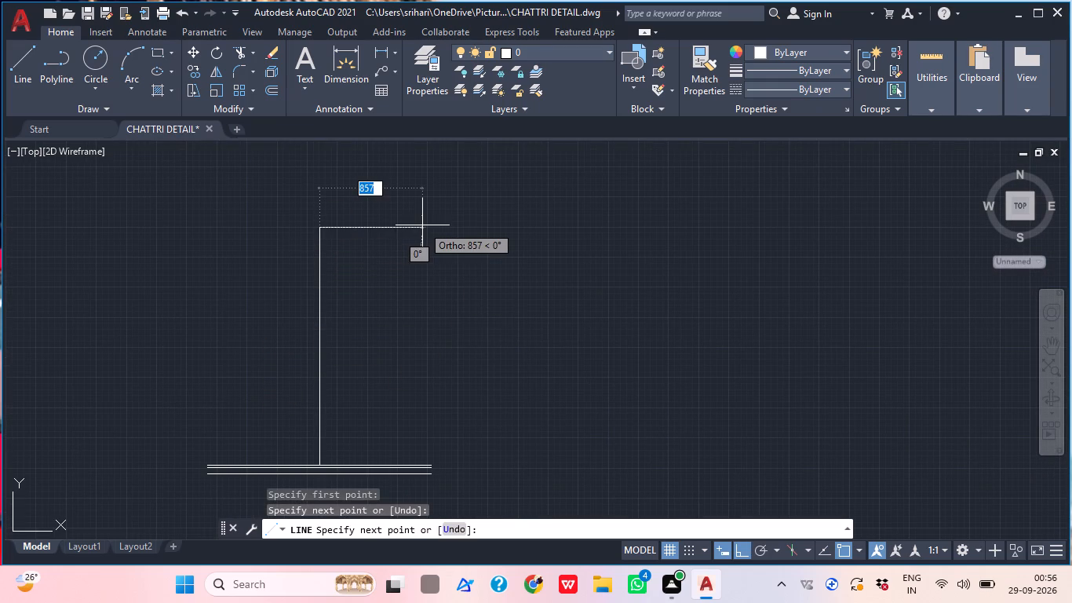
pyautogui.press('Escape')
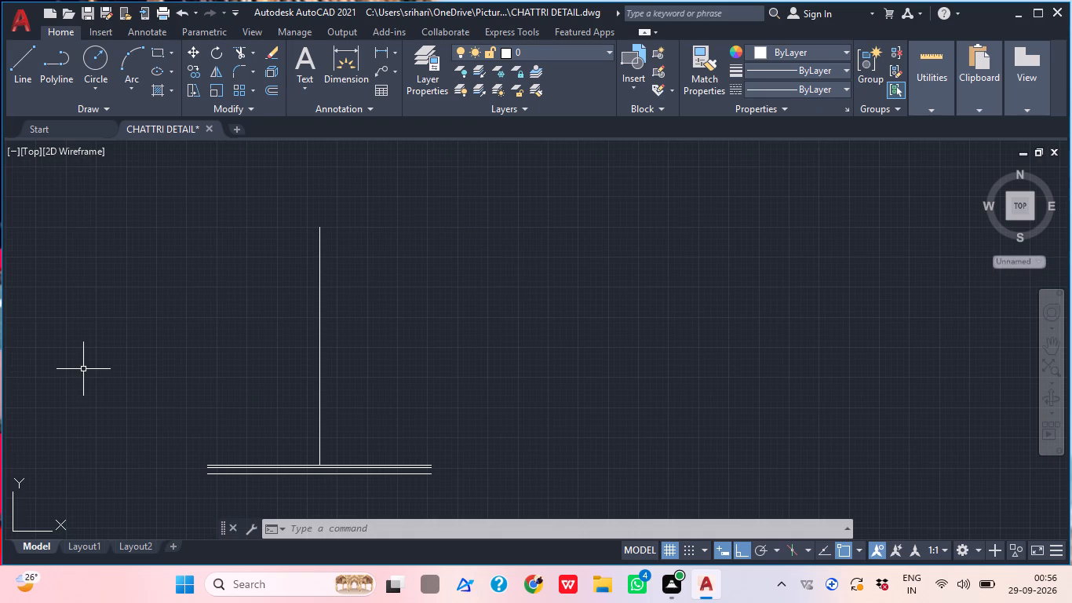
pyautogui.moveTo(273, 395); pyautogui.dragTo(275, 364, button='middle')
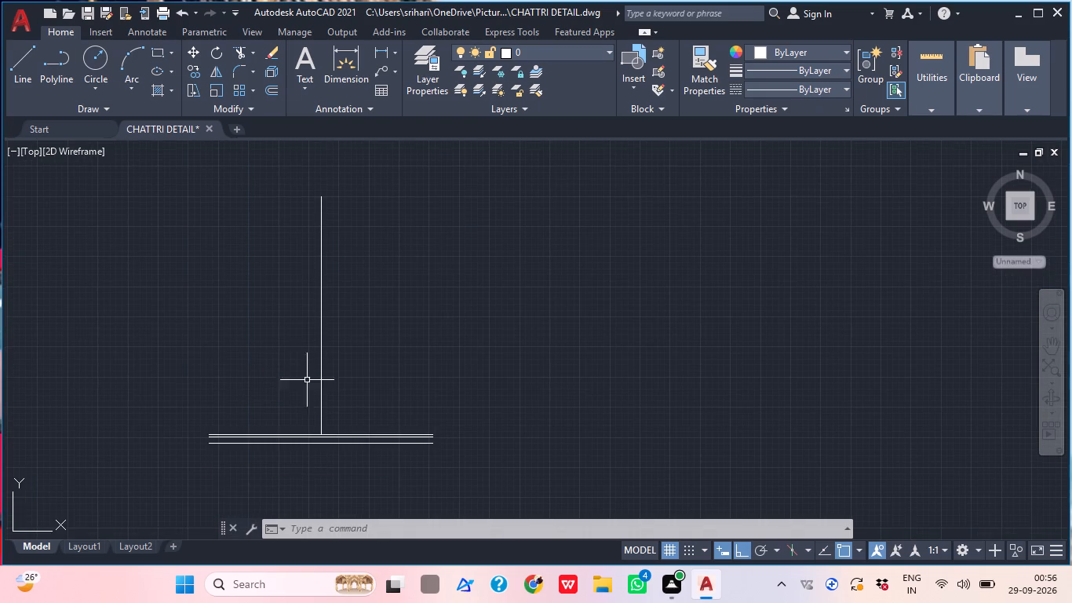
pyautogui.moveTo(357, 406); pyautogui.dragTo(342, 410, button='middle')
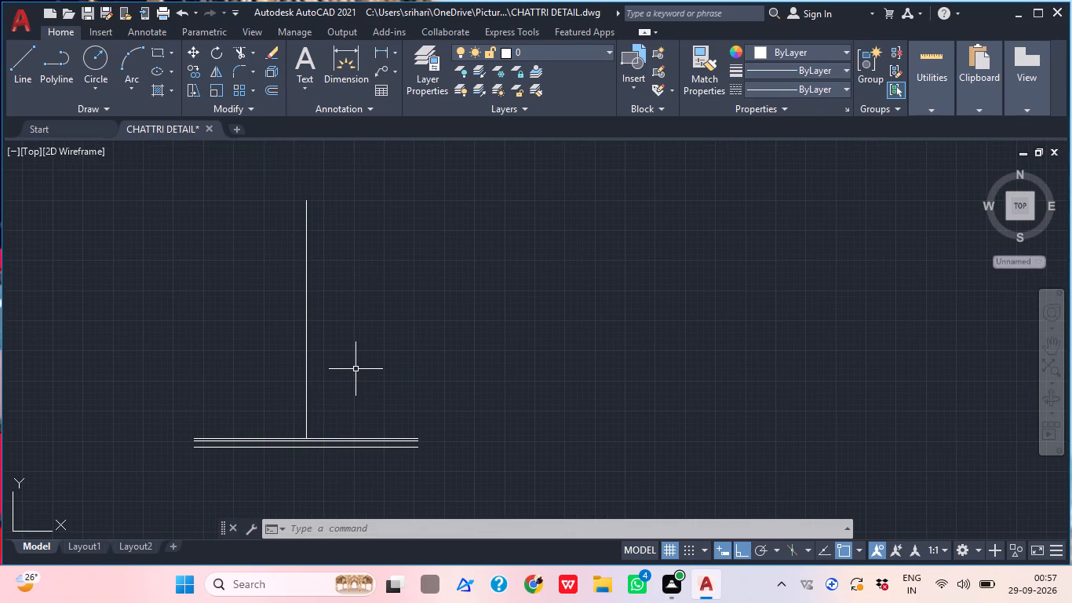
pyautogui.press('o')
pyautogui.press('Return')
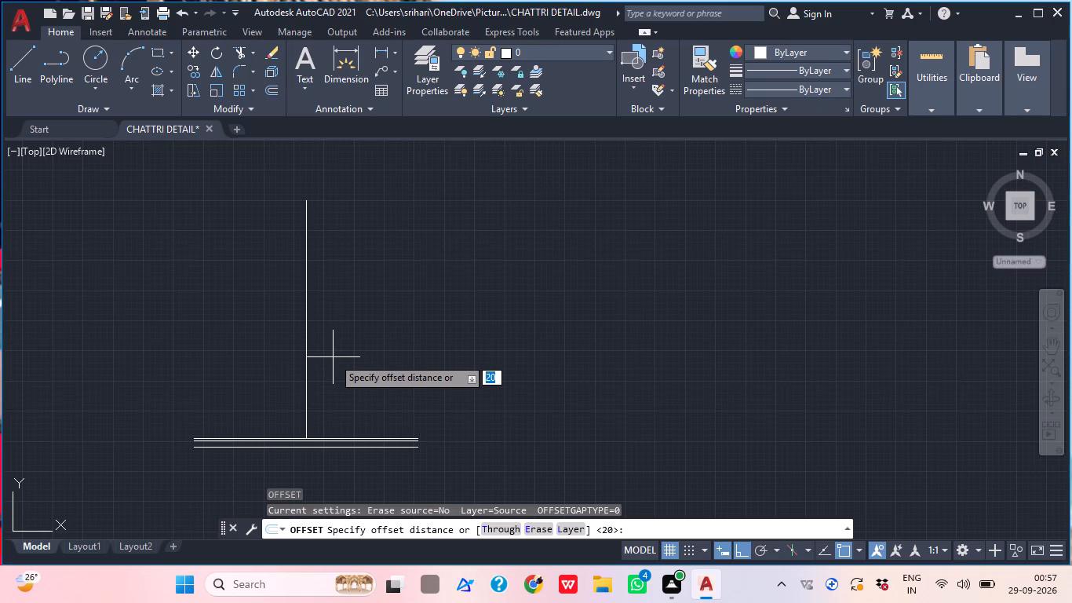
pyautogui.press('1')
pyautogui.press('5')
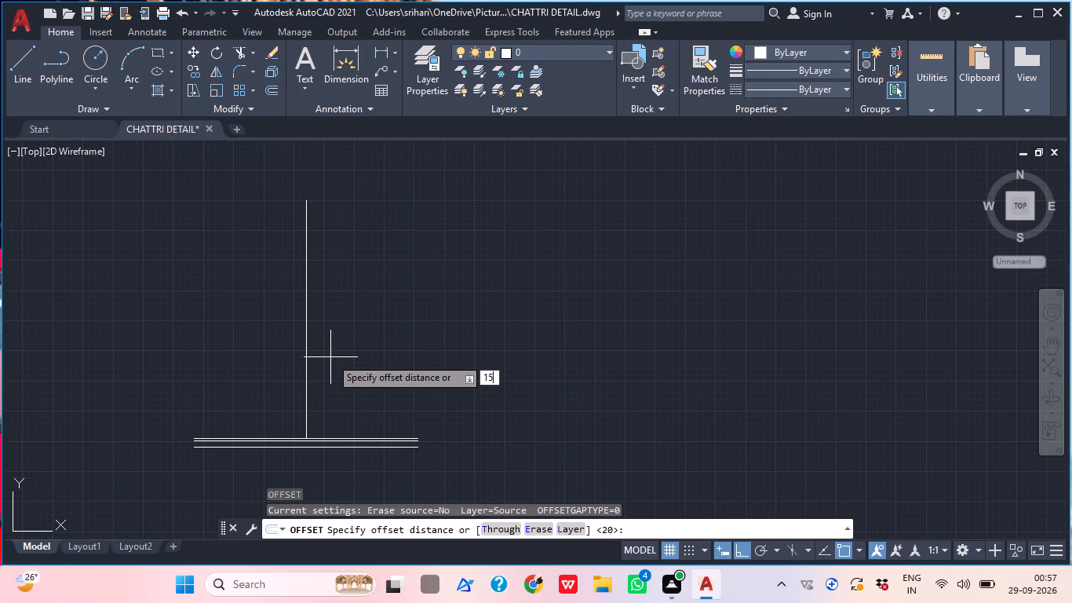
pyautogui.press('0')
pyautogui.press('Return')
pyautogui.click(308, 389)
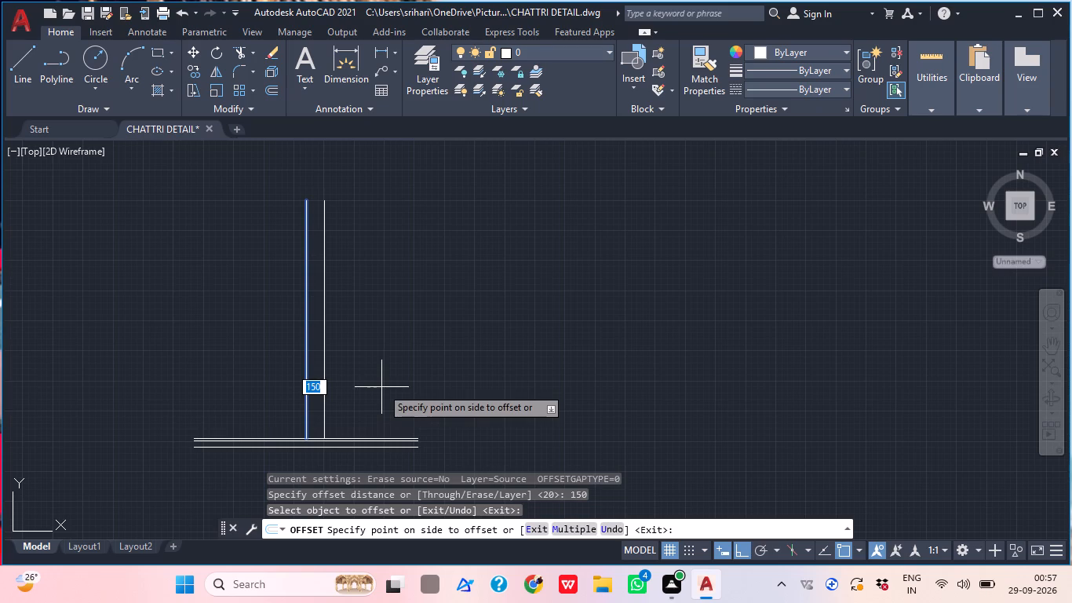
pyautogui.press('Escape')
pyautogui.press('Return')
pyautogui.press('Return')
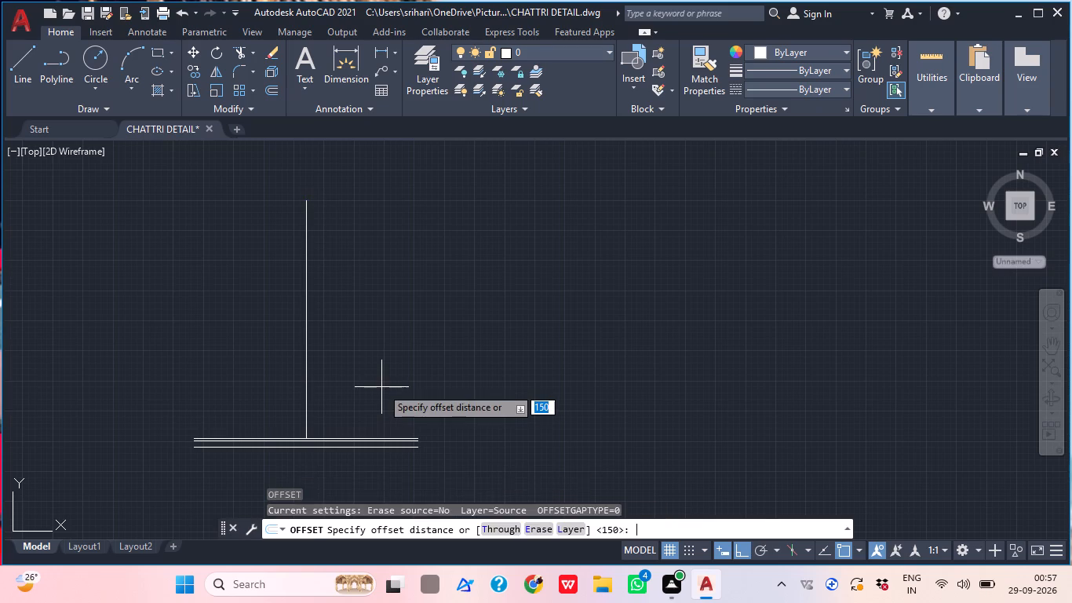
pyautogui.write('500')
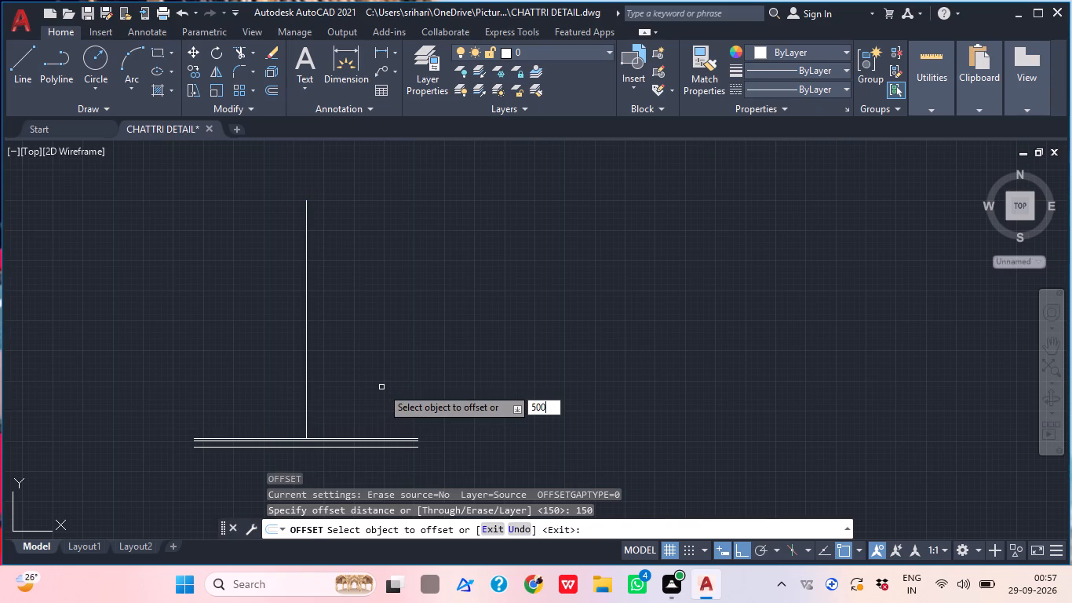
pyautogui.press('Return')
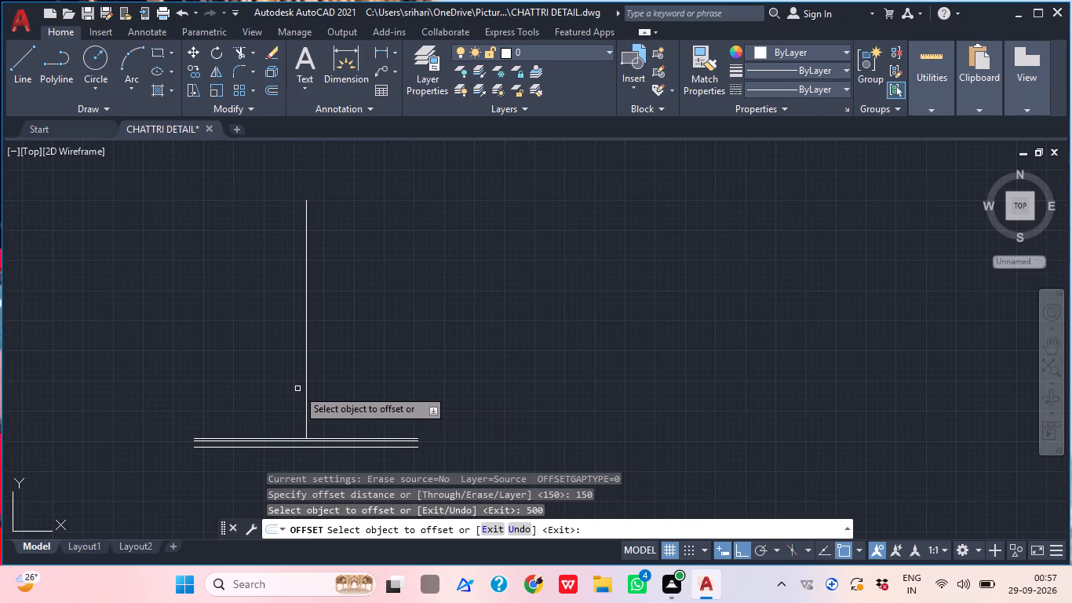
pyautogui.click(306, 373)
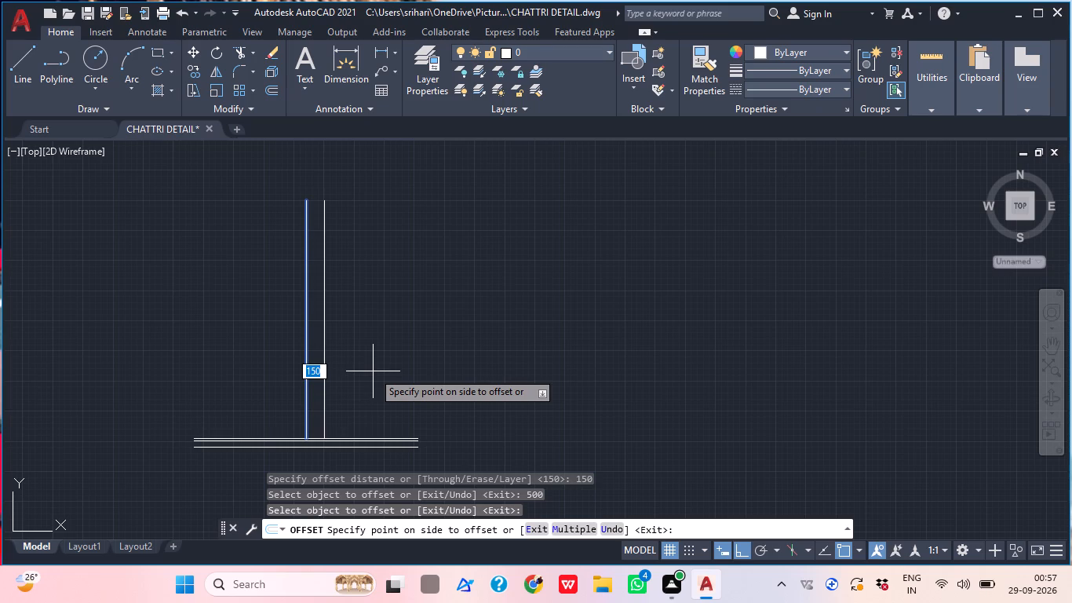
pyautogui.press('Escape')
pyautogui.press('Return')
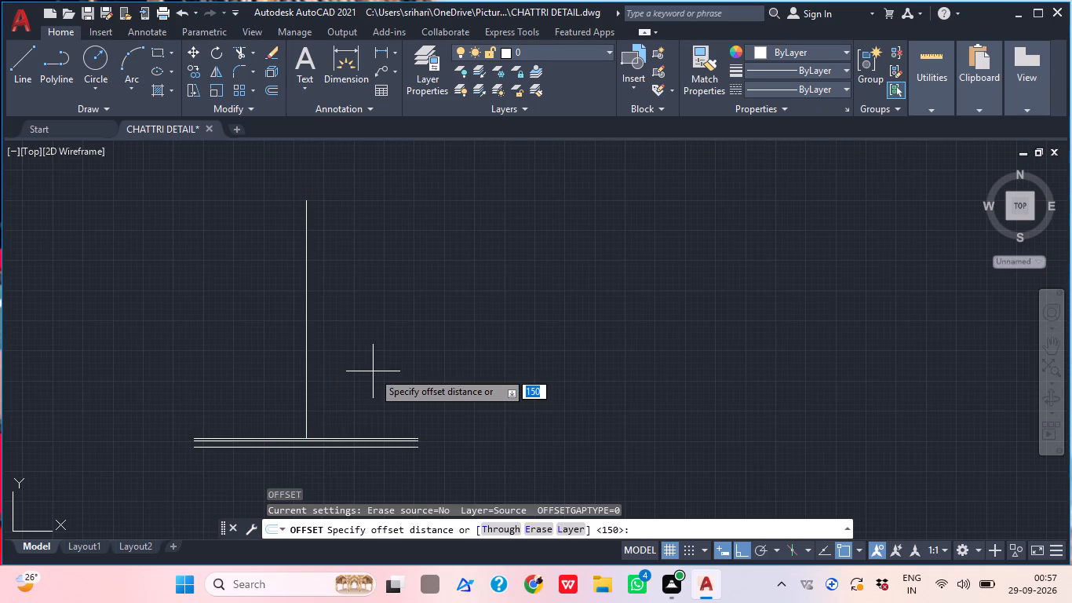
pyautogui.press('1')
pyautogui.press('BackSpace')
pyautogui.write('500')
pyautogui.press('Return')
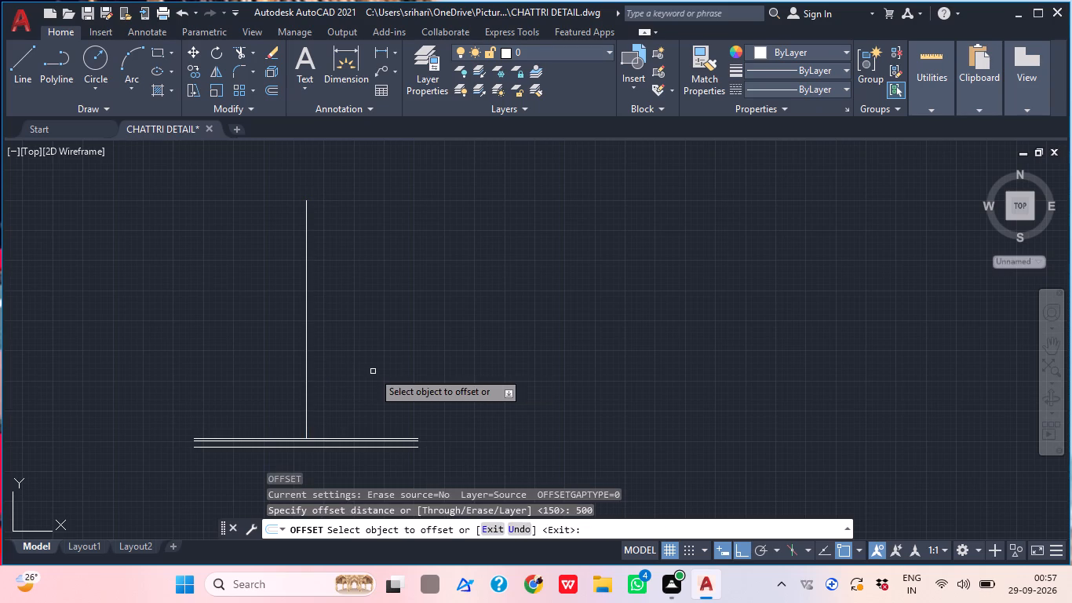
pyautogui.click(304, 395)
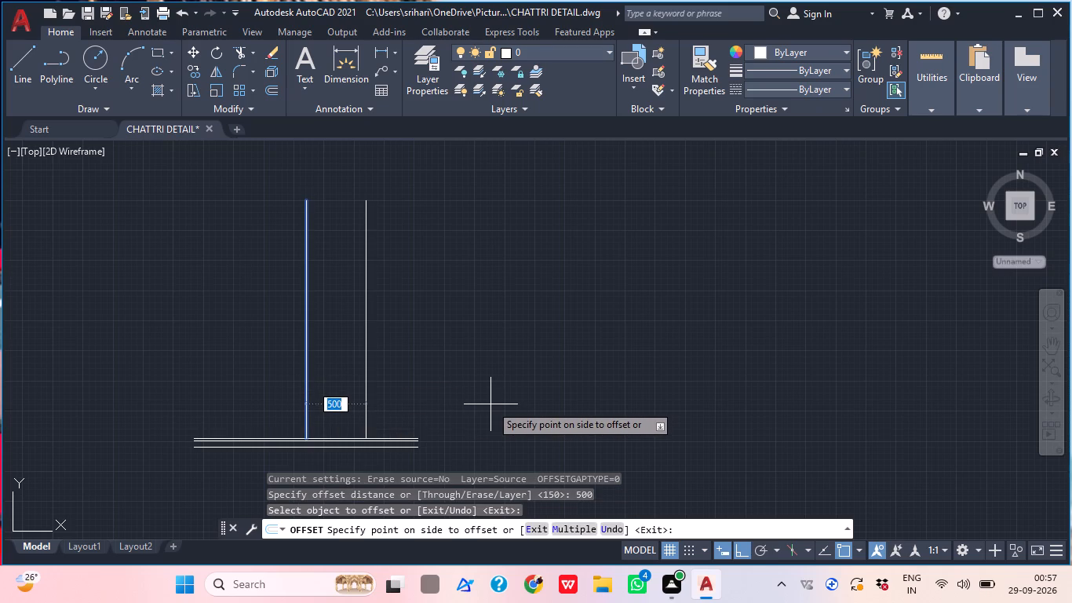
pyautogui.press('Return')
# Offset the vertical centre line by 750 to its right side.
pyautogui.press('Return')
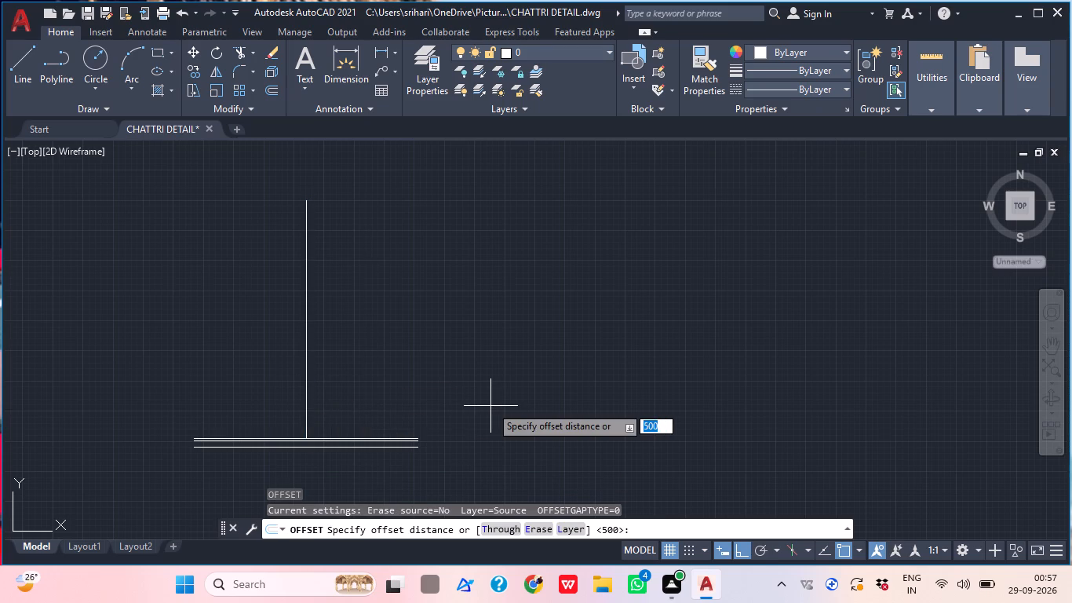
pyautogui.write('750')
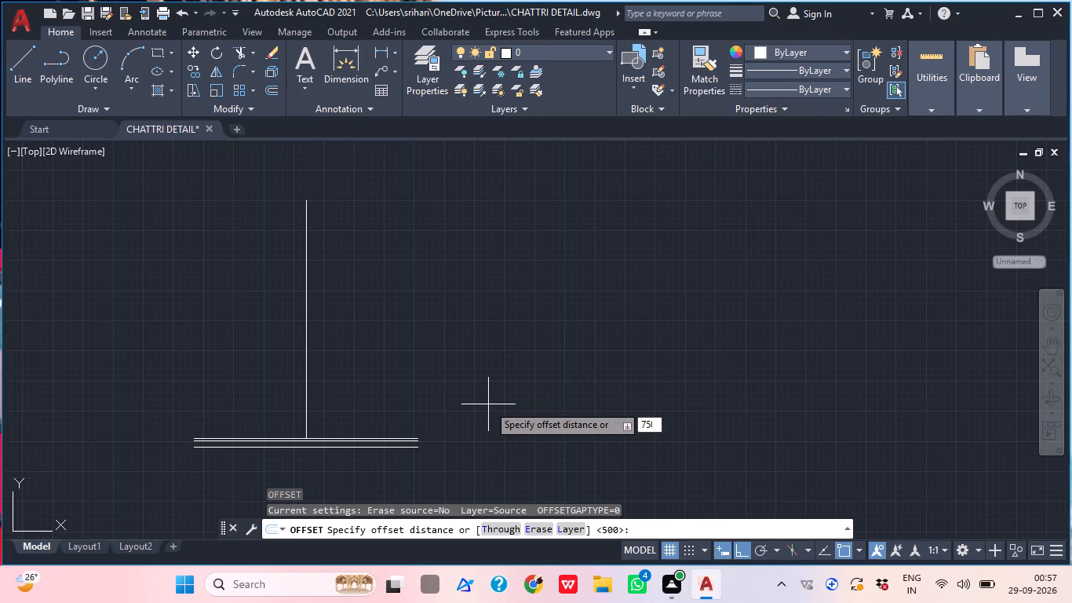
pyautogui.press('Return')
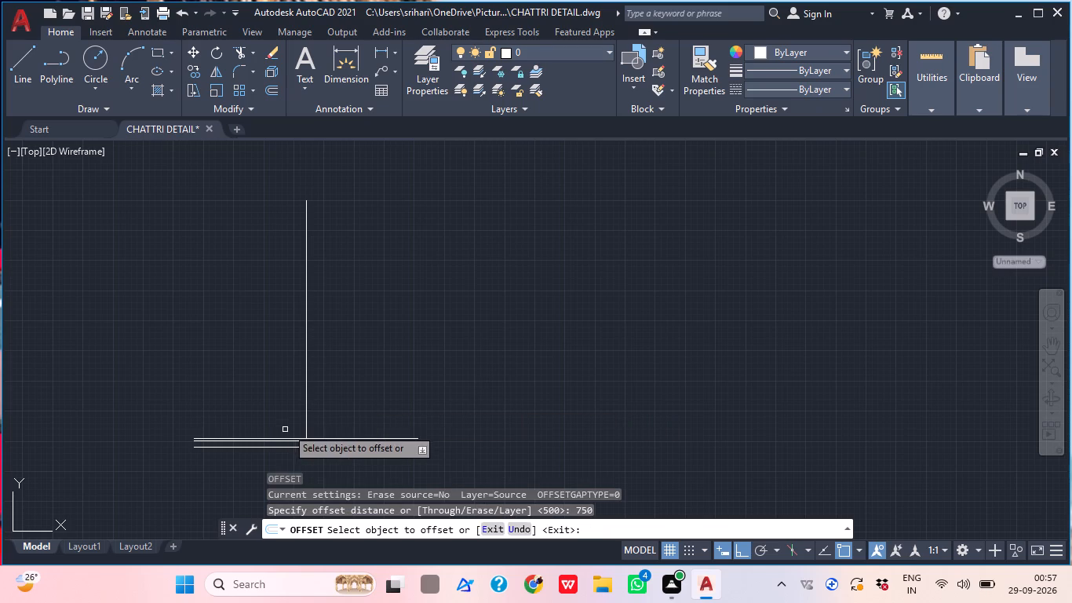
pyautogui.click(308, 406)
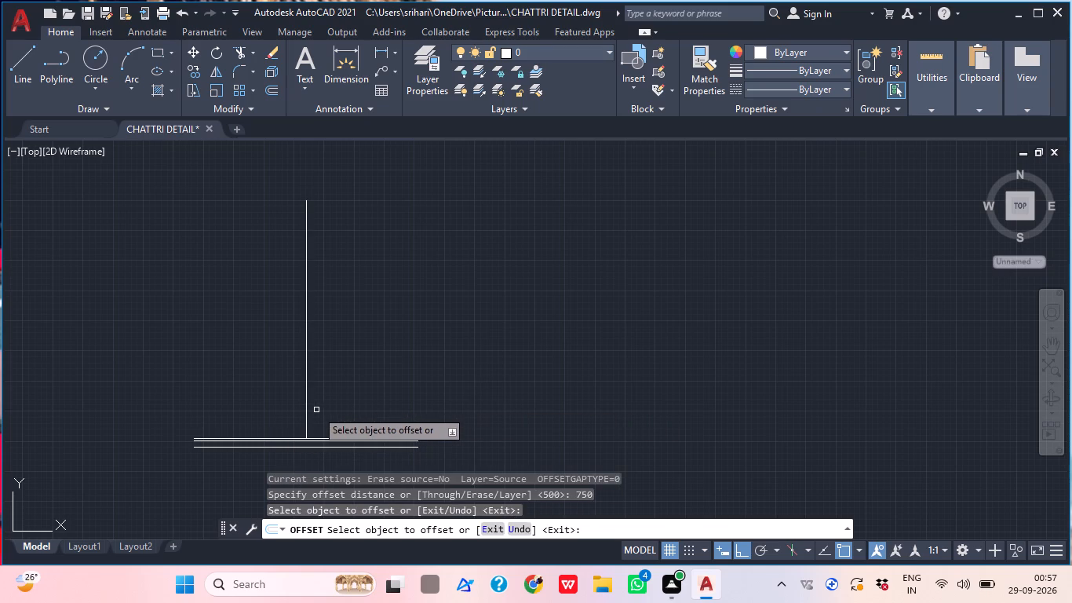
pyautogui.click(308, 410)
pyautogui.moveTo(337, 419); pyautogui.dragTo(359, 420)
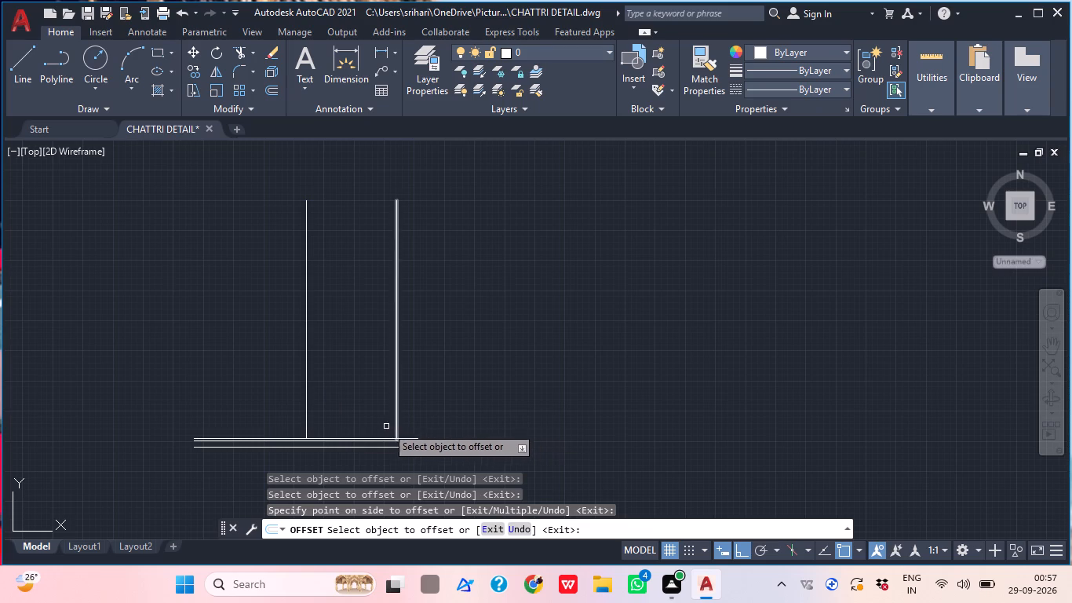
pyautogui.scroll(1, 396, 403)
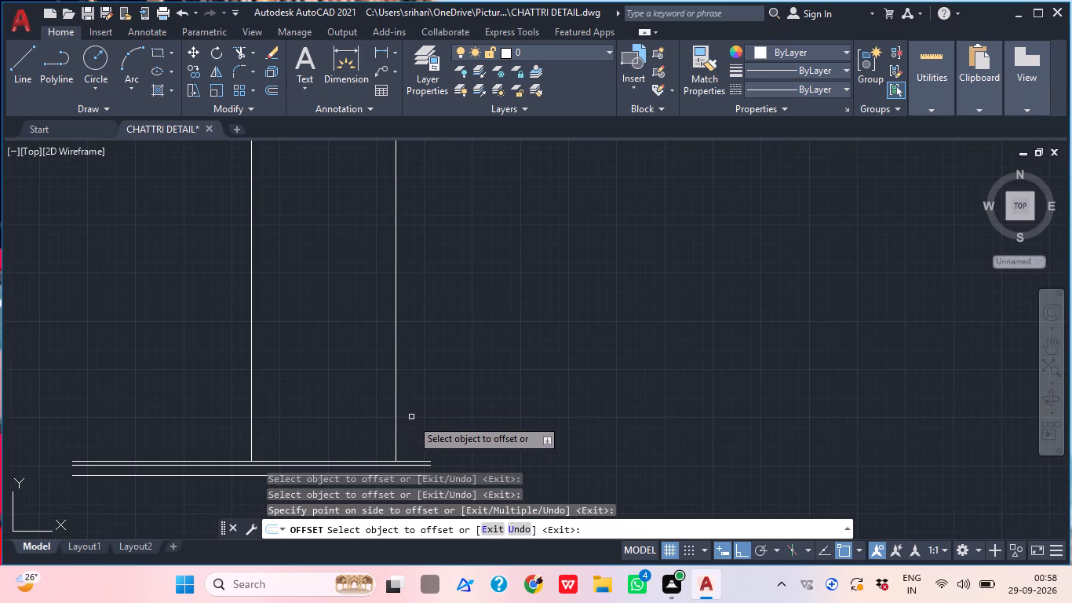
pyautogui.press('Return')
# Offset the outer vertical line inward by 150, and offset that copy inward by another 150 toward the centre line.
pyautogui.press('Return')
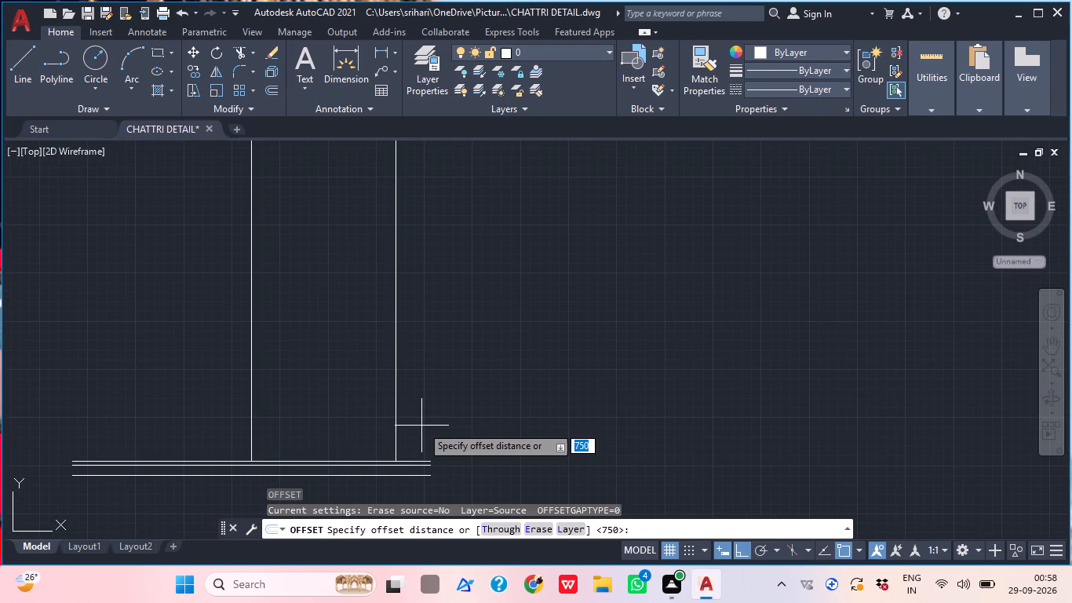
pyautogui.write('15')
pyautogui.press('0')
pyautogui.press('Return')
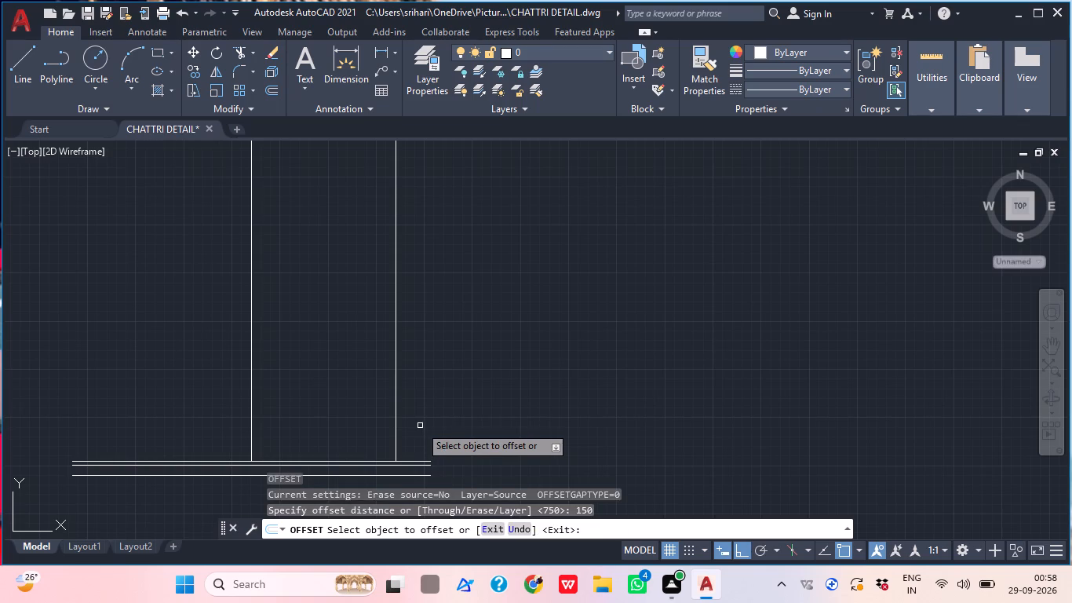
pyautogui.click(397, 429)
pyautogui.click(350, 429)
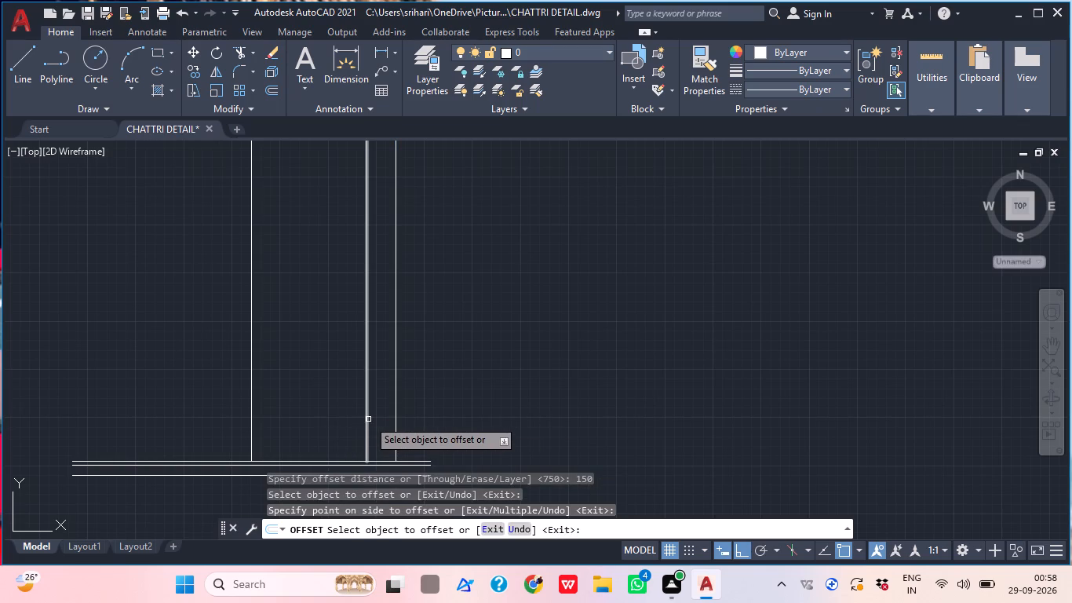
pyautogui.click(365, 419)
pyautogui.click(343, 418)
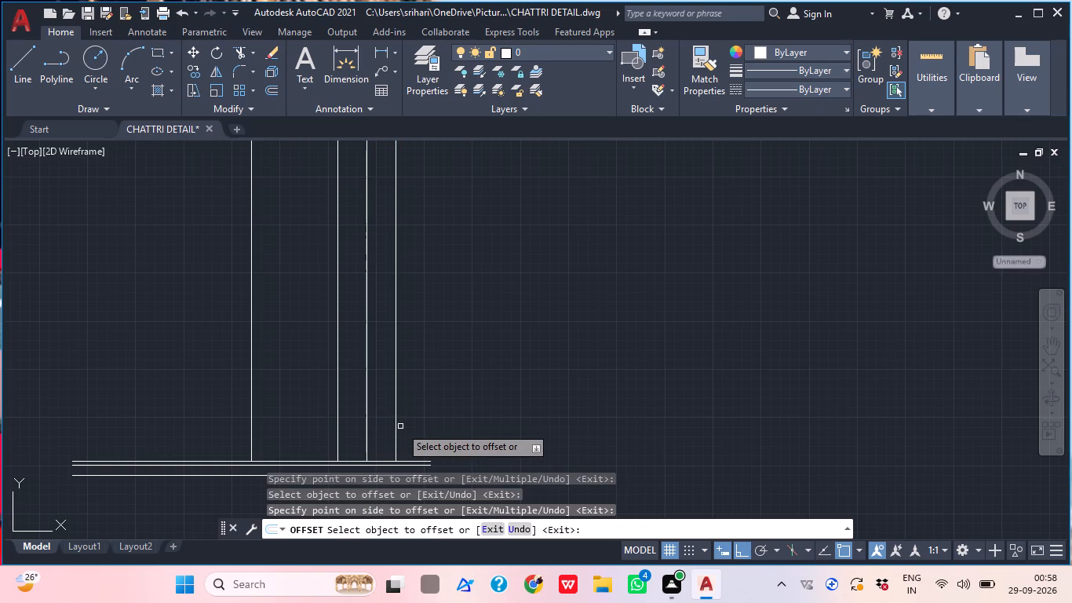
pyautogui.press('`')
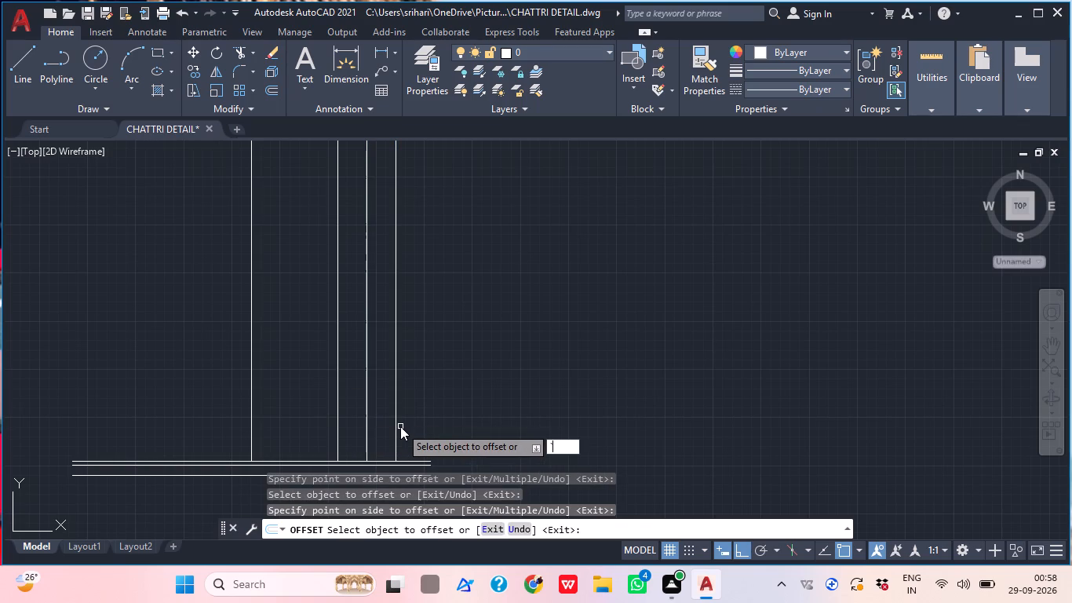
pyautogui.press('Escape')
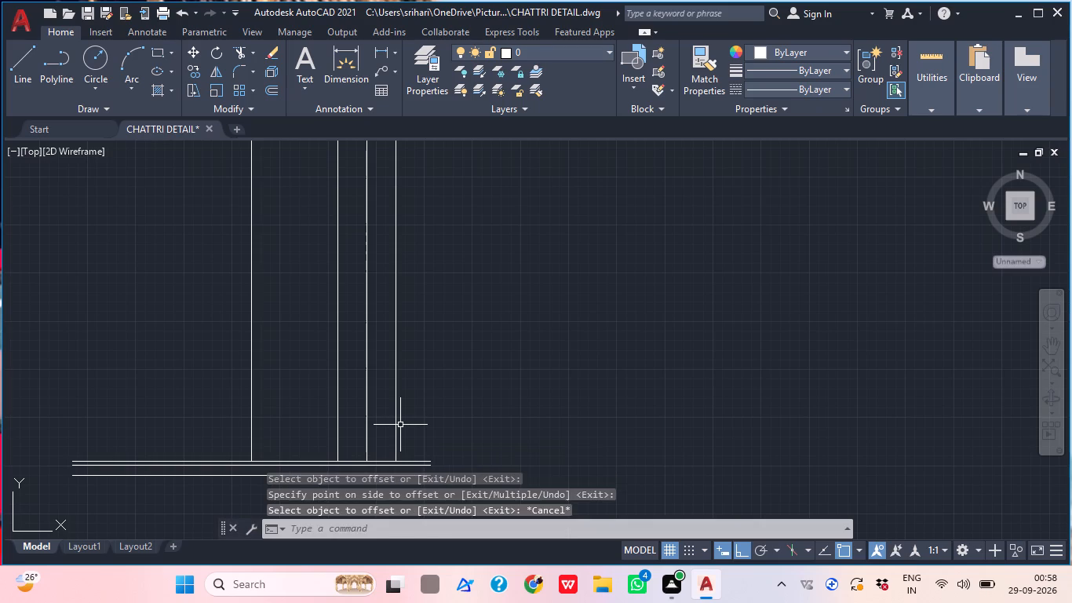
# Delete the outermost vertical line, 750 from the centre line, keeping the two inner offset lines.
pyautogui.click(400, 425)
pyautogui.click(389, 417)
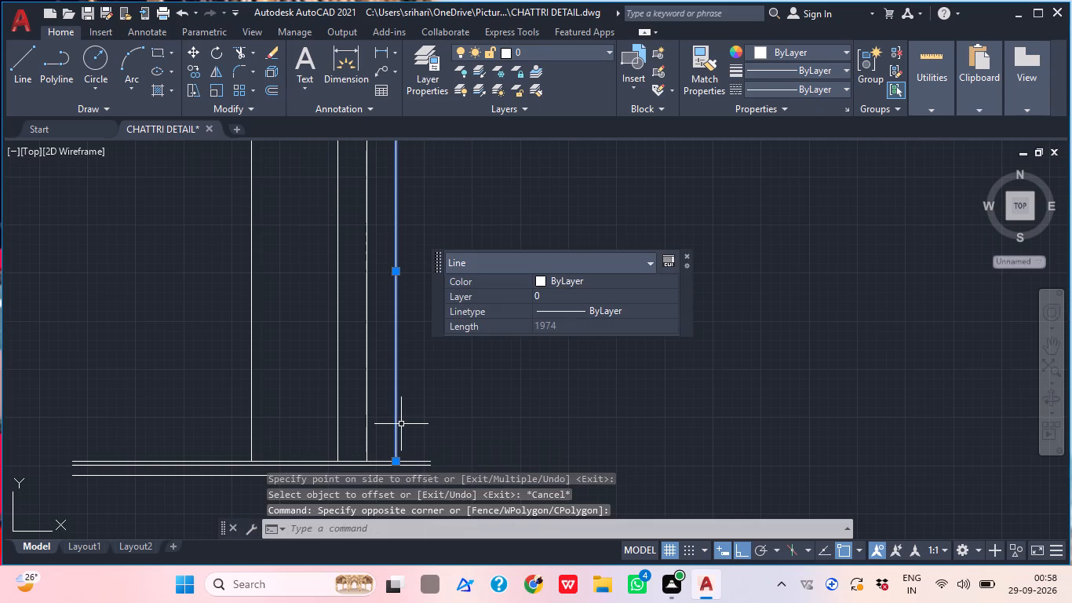
pyautogui.press('Delete')
pyautogui.moveTo(432, 240); pyautogui.dragTo(425, 261, button='middle')
pyautogui.scroll(-3, 424, 265)
pyautogui.moveTo(409, 284); pyautogui.dragTo(390, 305, button='middle')
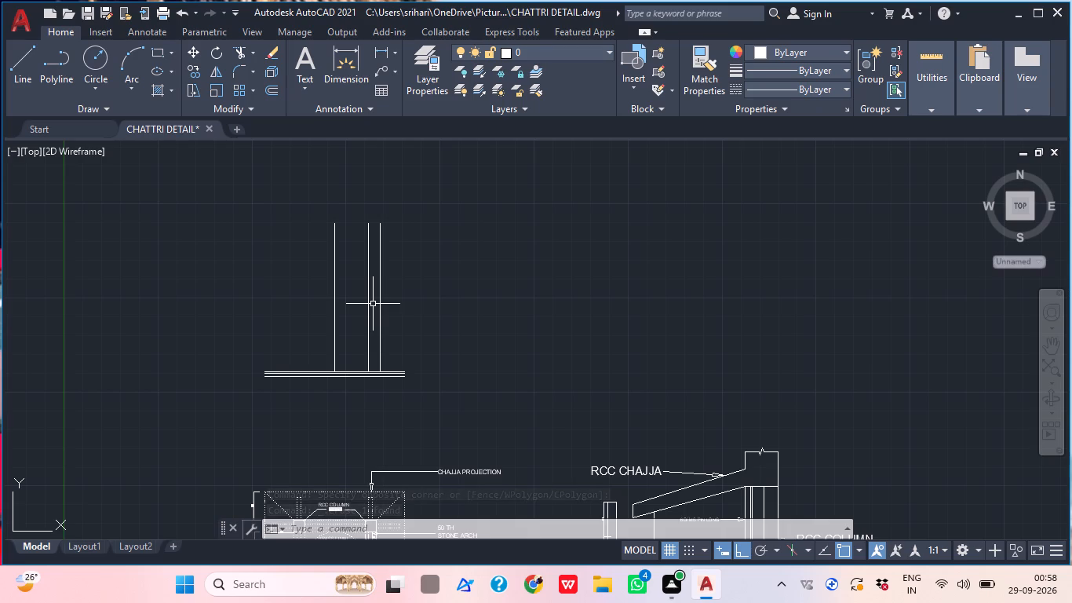
# Draw a horizontal line about 841 long from the centre line's upper part outward across both column lines.
pyautogui.scroll(2, 290, 236)
pyautogui.moveTo(353, 265); pyautogui.dragTo(334, 265, button='middle')
pyautogui.scroll(1, 334, 265)
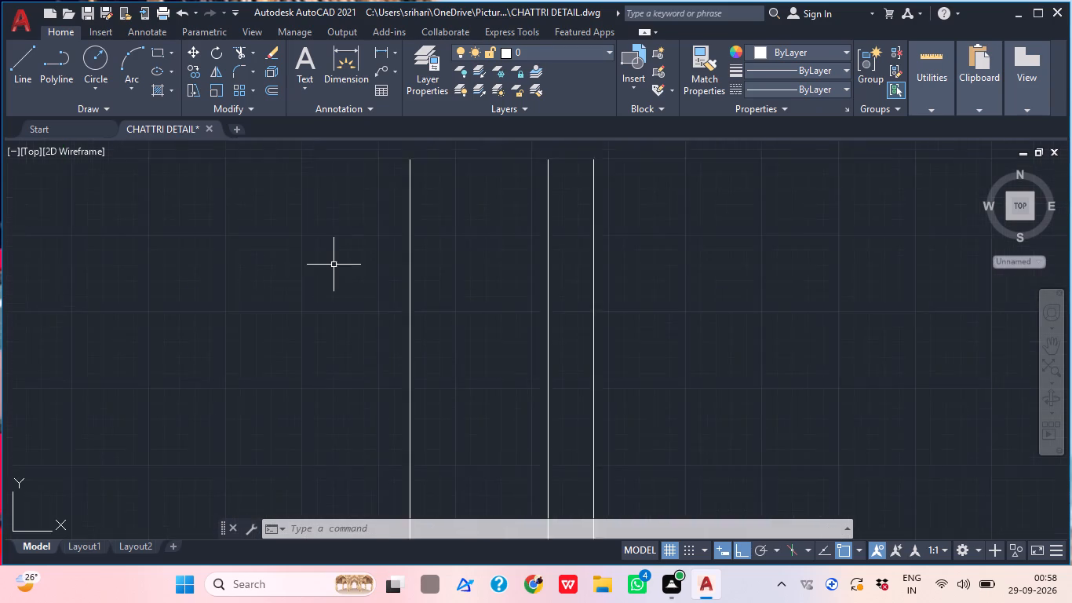
pyautogui.scroll(-2, 334, 265)
pyautogui.press('l')
pyautogui.press('Return')
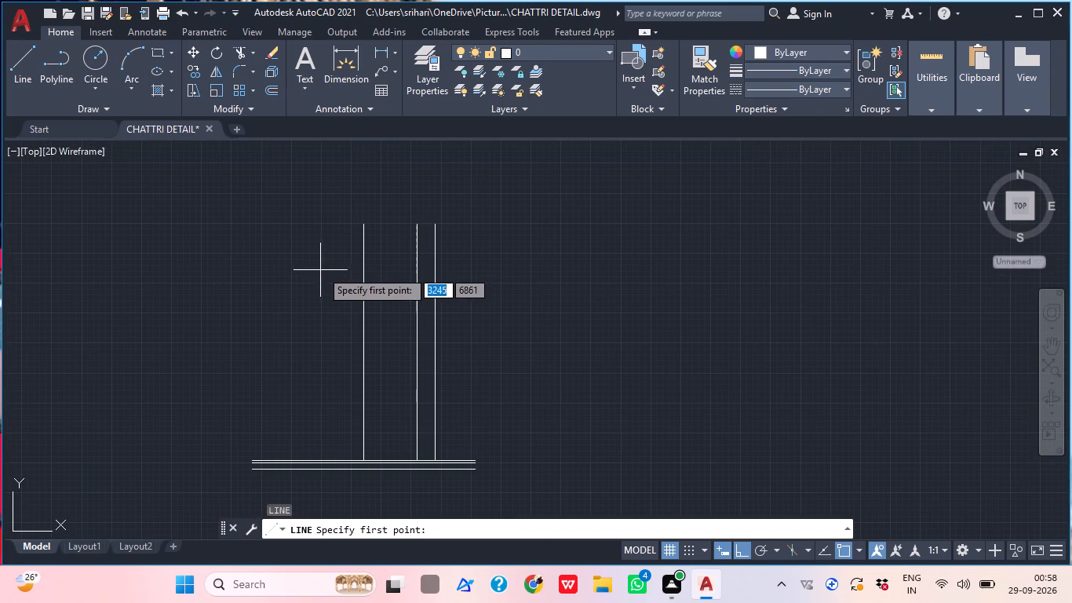
pyautogui.click(366, 305)
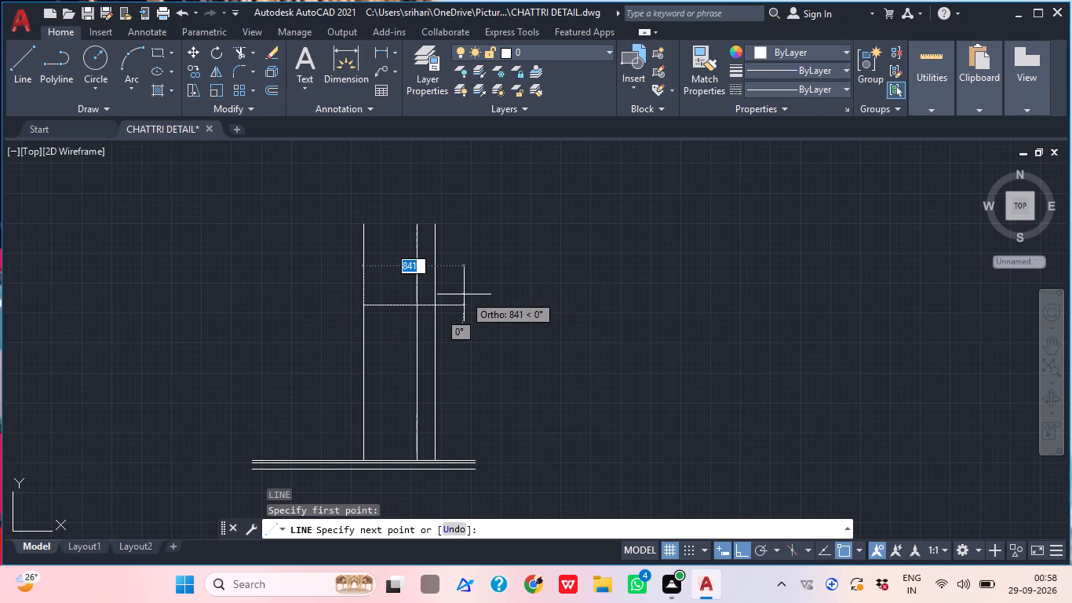
pyautogui.click(464, 294)
pyautogui.press('Escape')
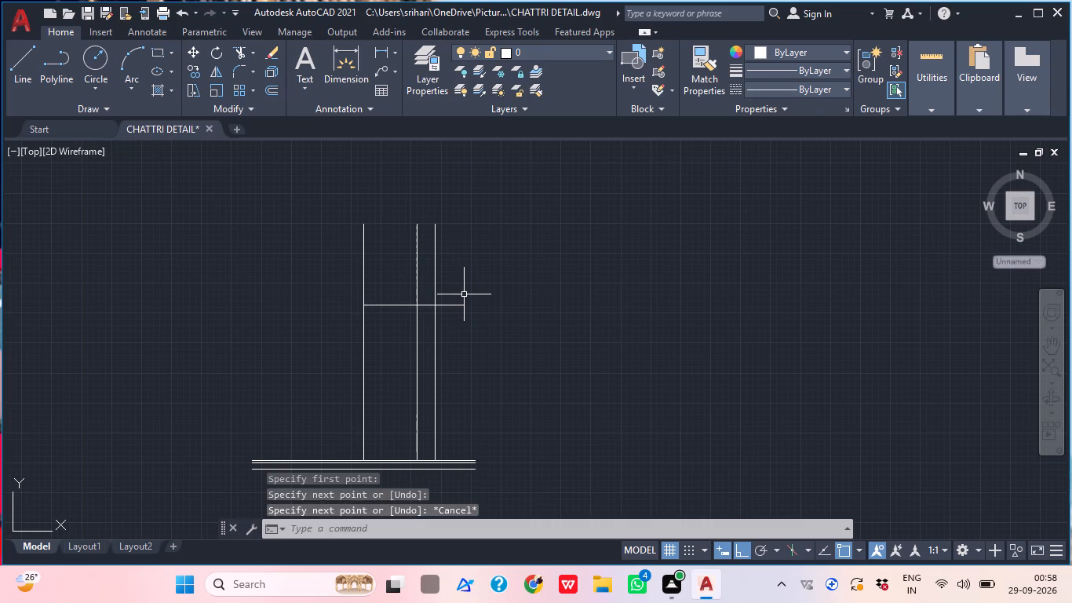
# Trim both column lines above the new horizontal line, and trim that line's overhang beyond the outer column line.
pyautogui.press('t')
pyautogui.press('r')
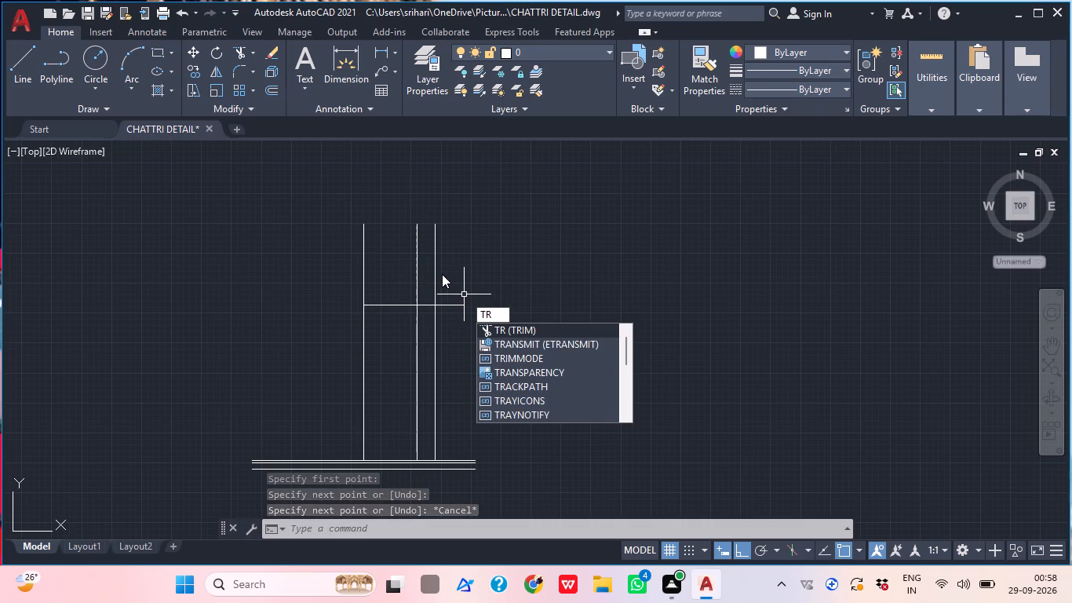
pyautogui.press('Escape')
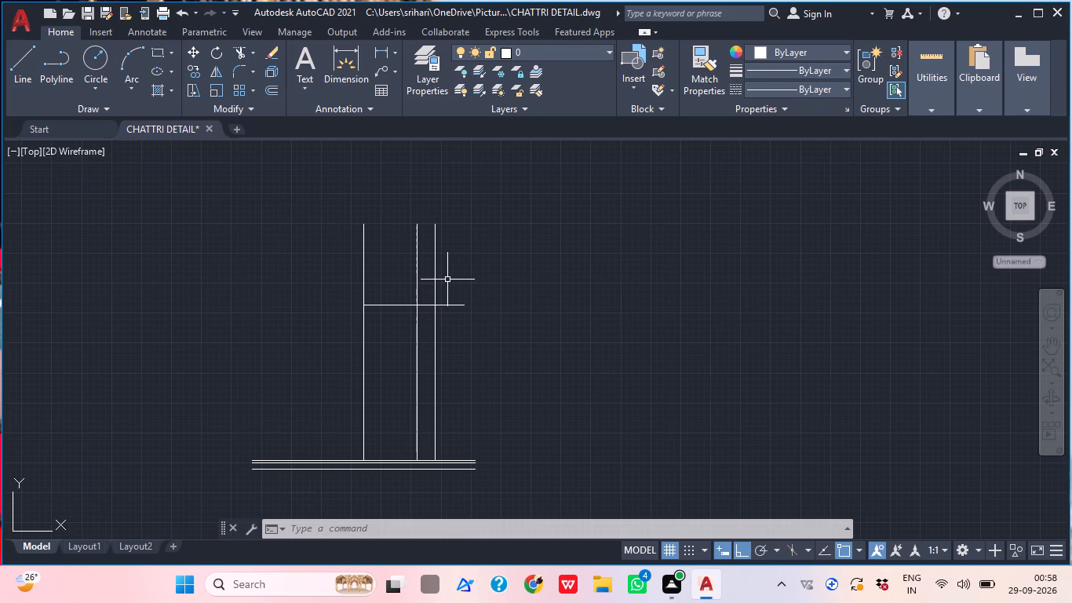
pyautogui.write('TR')
pyautogui.press('space')
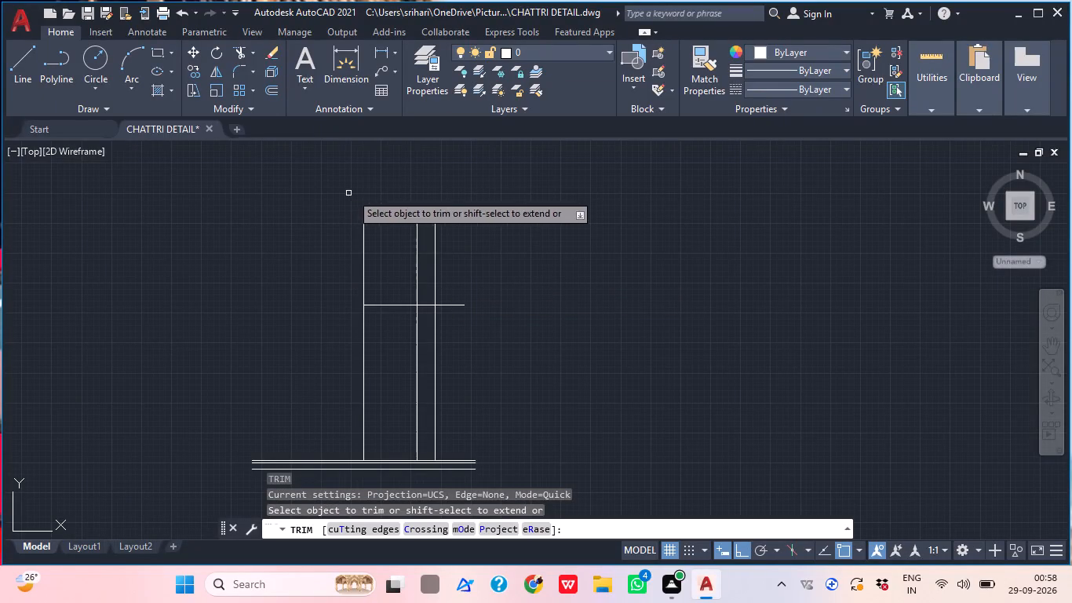
pyautogui.click(470, 236)
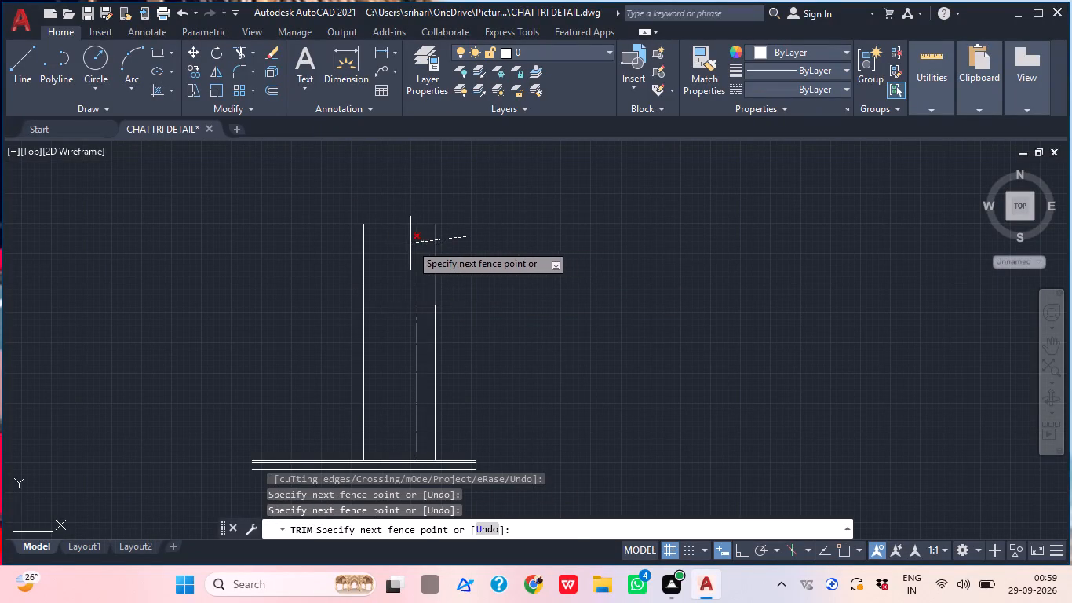
pyautogui.click(410, 243)
pyautogui.click(461, 302)
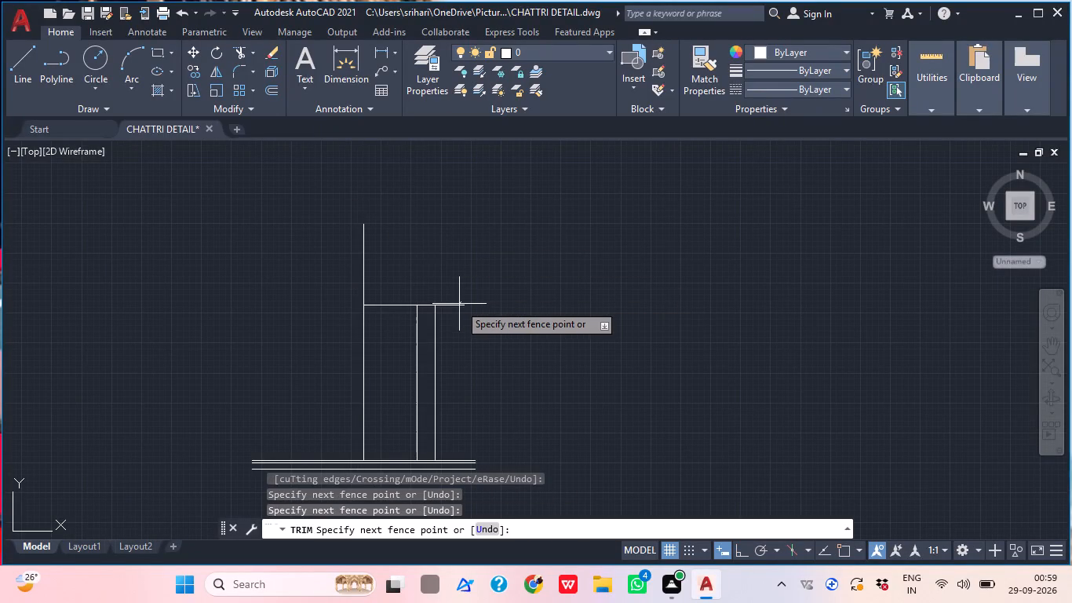
pyautogui.click(457, 308)
pyautogui.press('`')
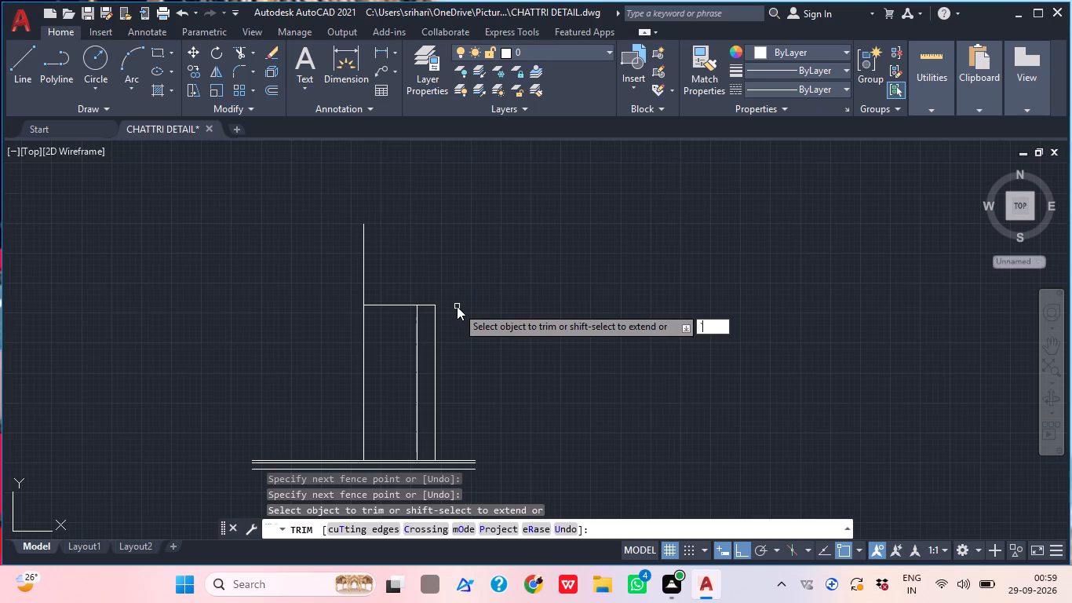
pyautogui.press('Escape')
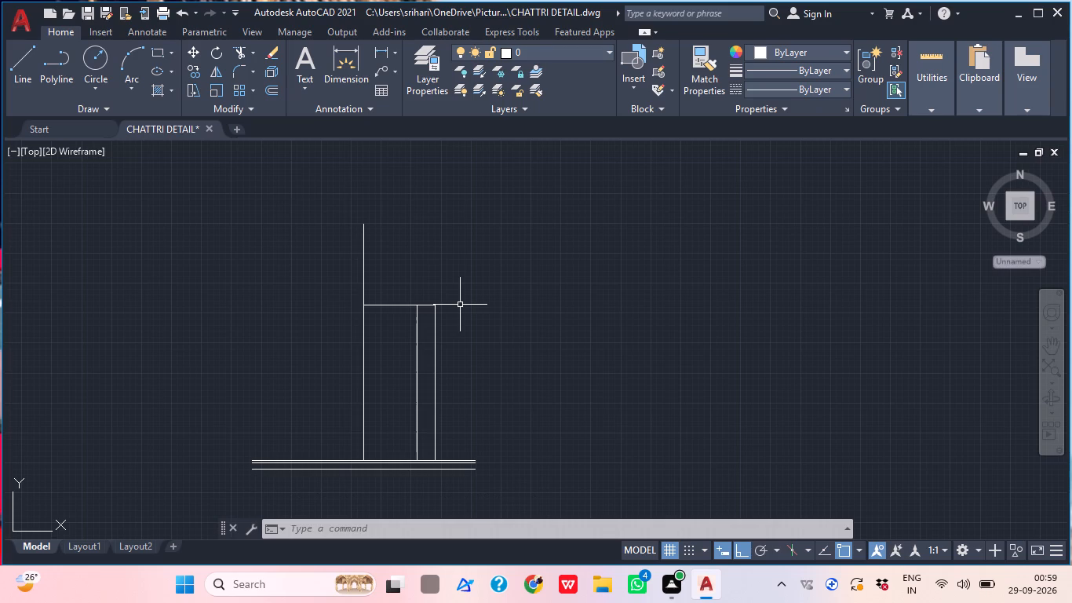
# Draw a vertical line about 591 long upward from the intersection of the inner column line and the horizontal line.
pyautogui.write('L')
pyautogui.press('space')
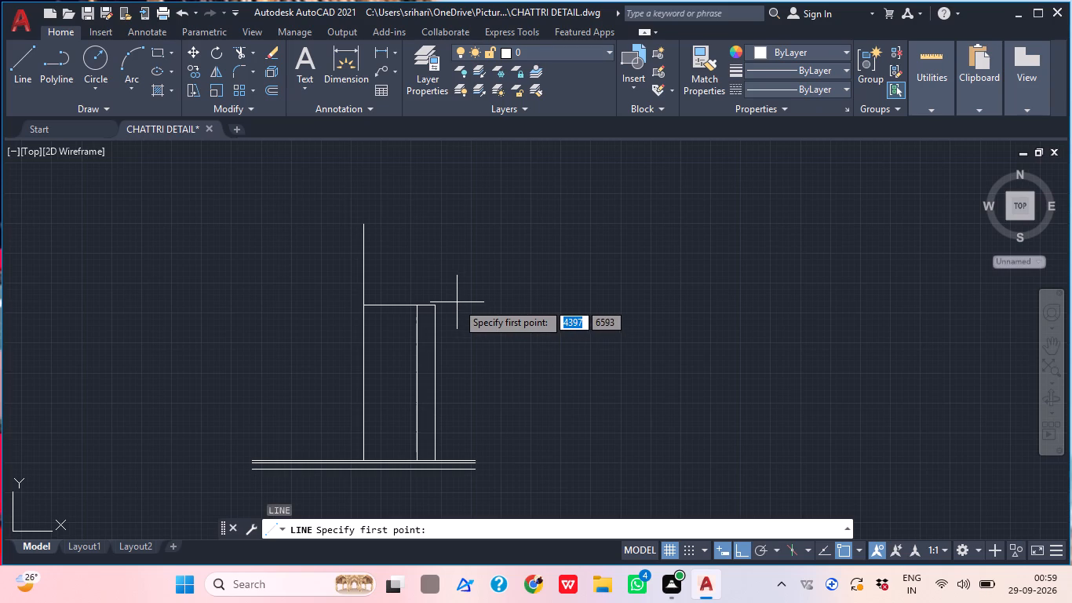
pyautogui.click(417, 306)
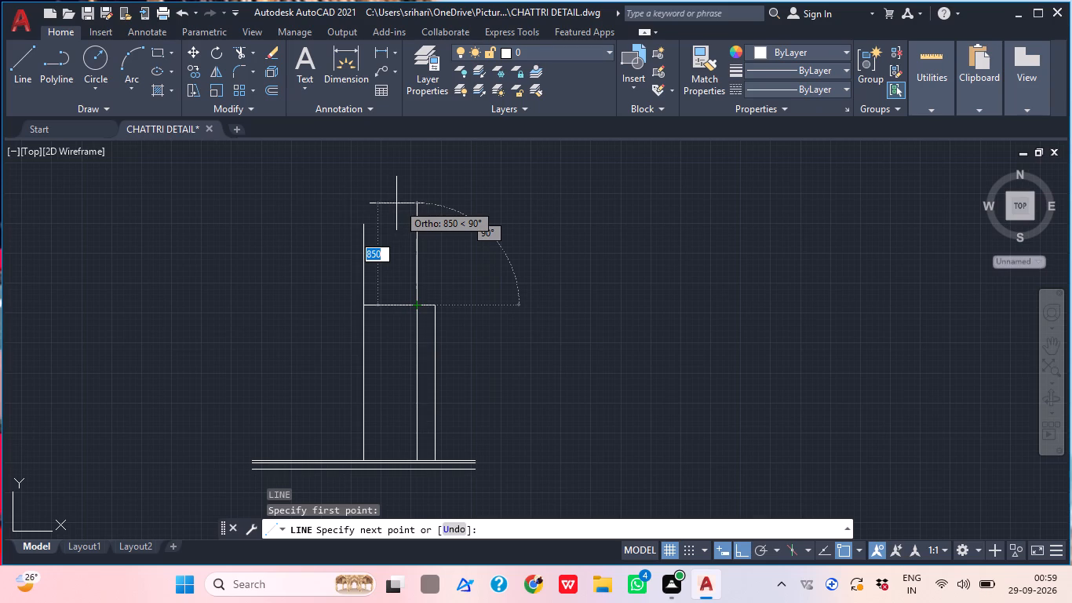
pyautogui.scroll(1, 374, 222)
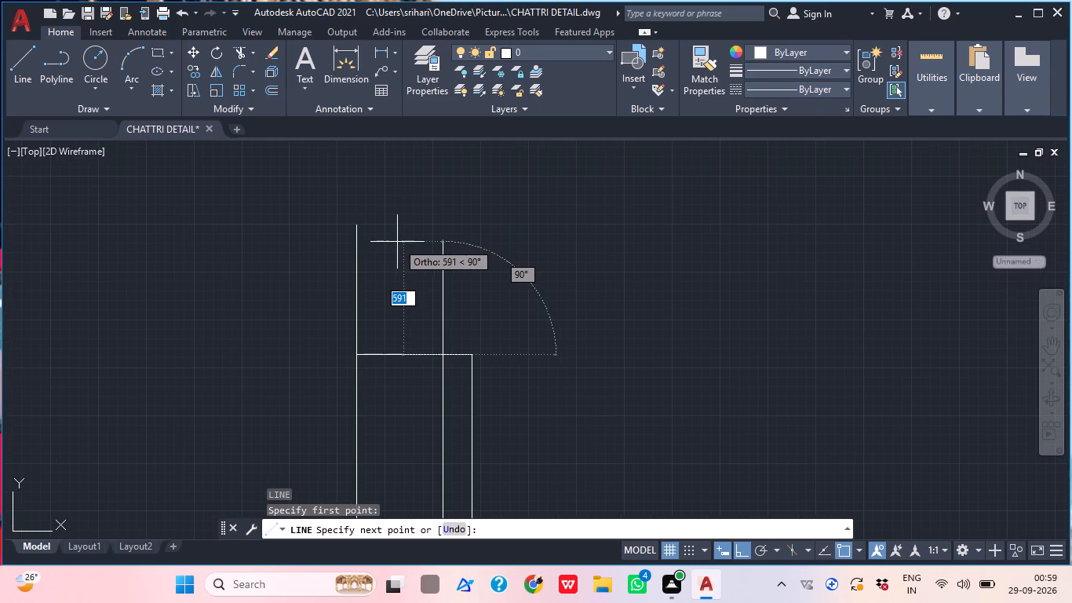
pyautogui.click(397, 242)
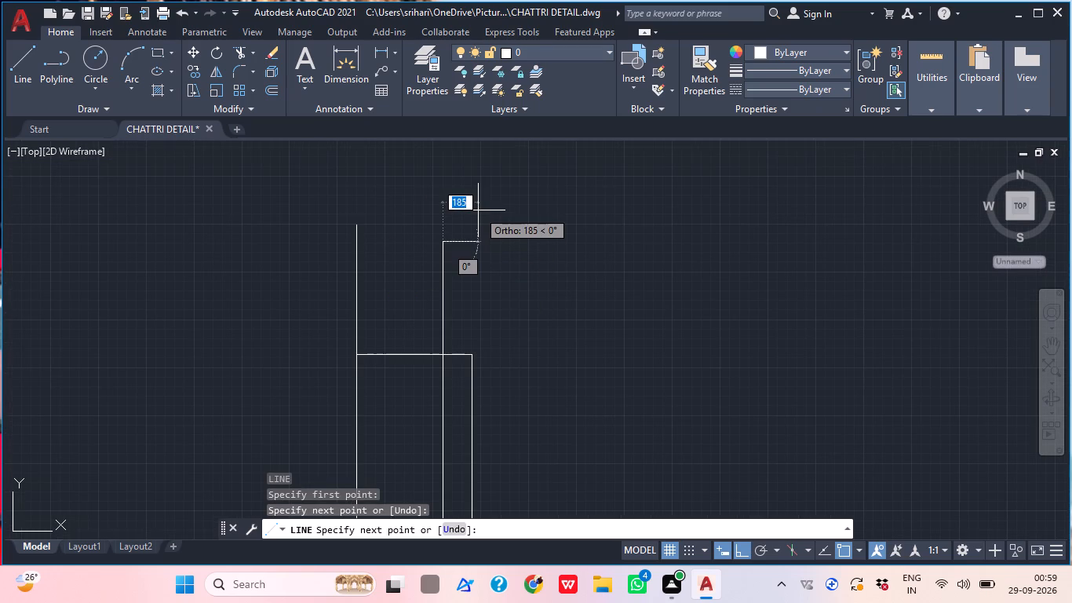
pyautogui.press('Escape')
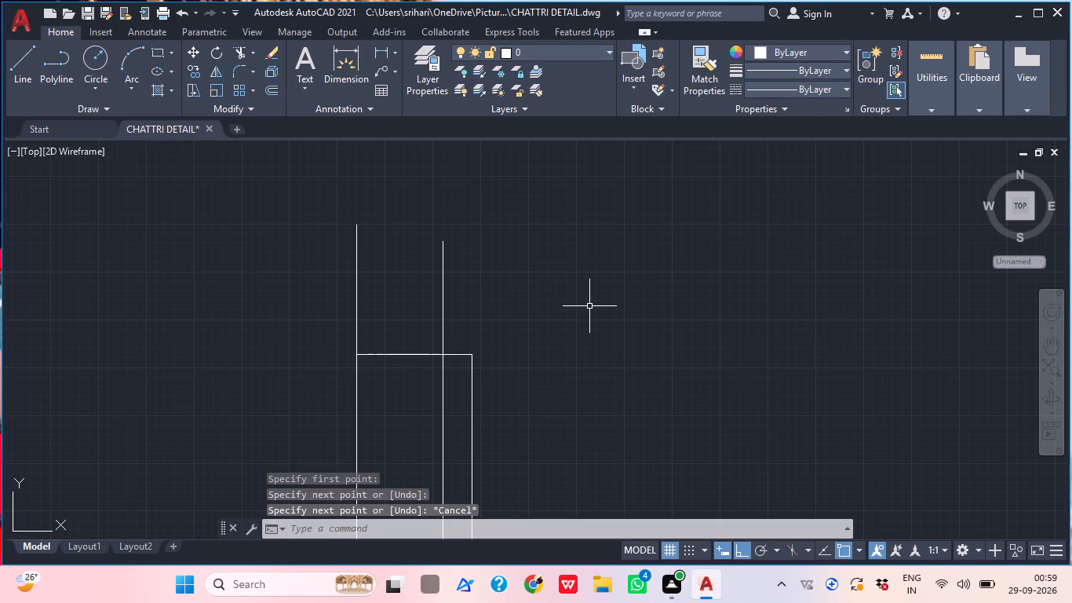
# Start a stepped profile at the outer column line's top corner: about 511 up, 20 inward, about 89 up, 20 inward.
pyautogui.press('l')
pyautogui.press('Return')
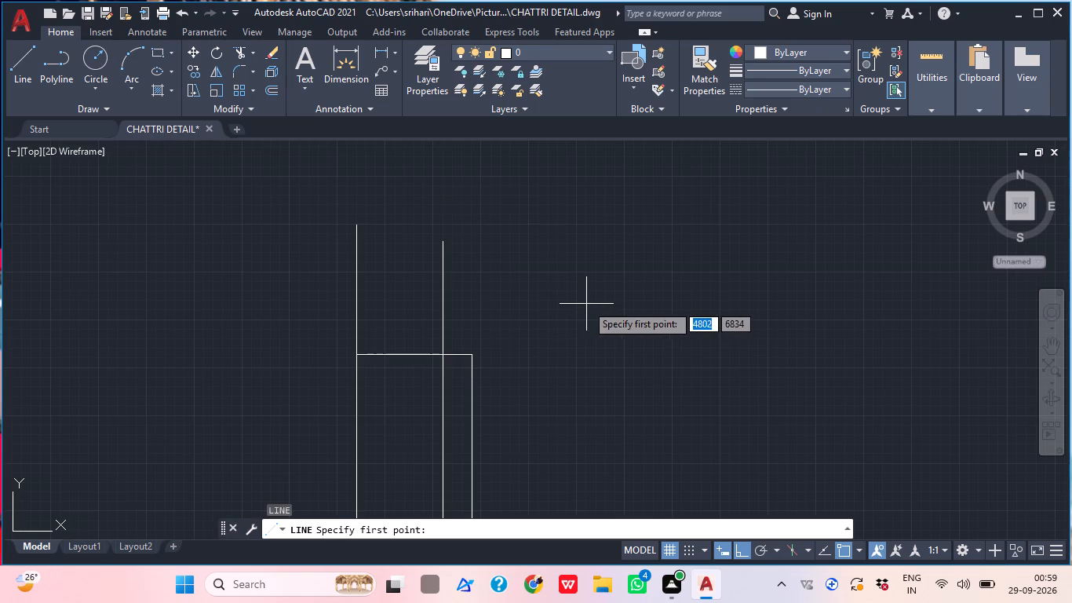
pyautogui.click(472, 354)
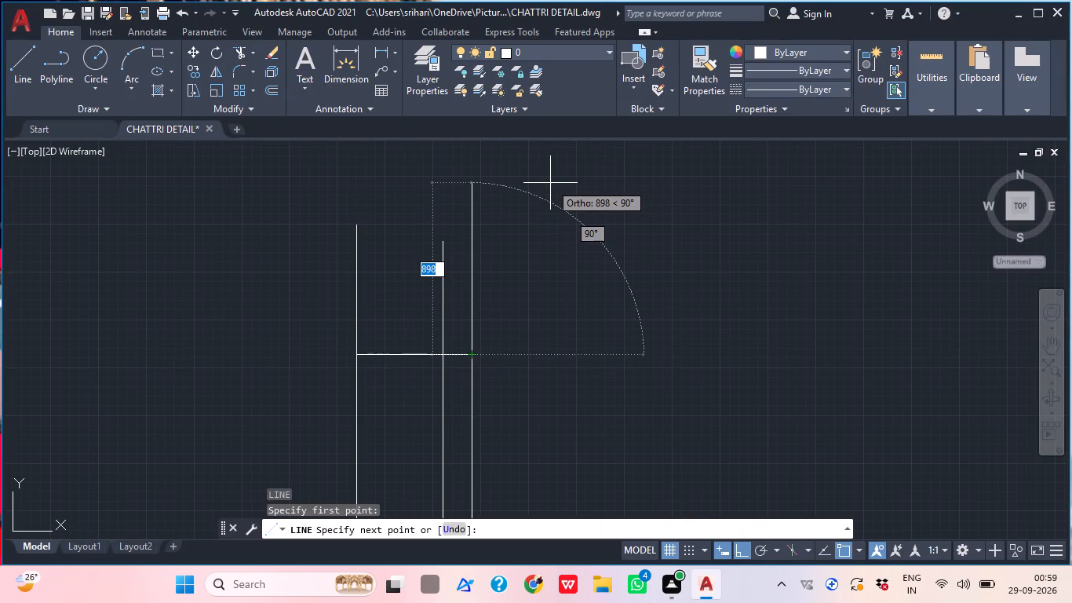
pyautogui.scroll(1, 545, 204)
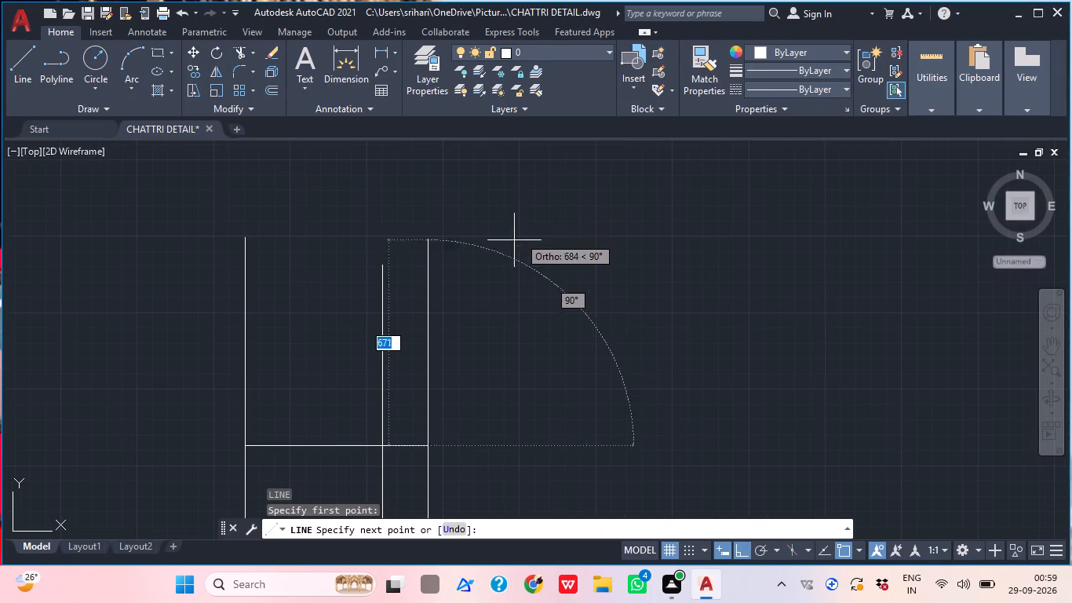
pyautogui.scroll(2, 458, 292)
pyautogui.moveTo(458, 294); pyautogui.dragTo(472, 305, button='middle')
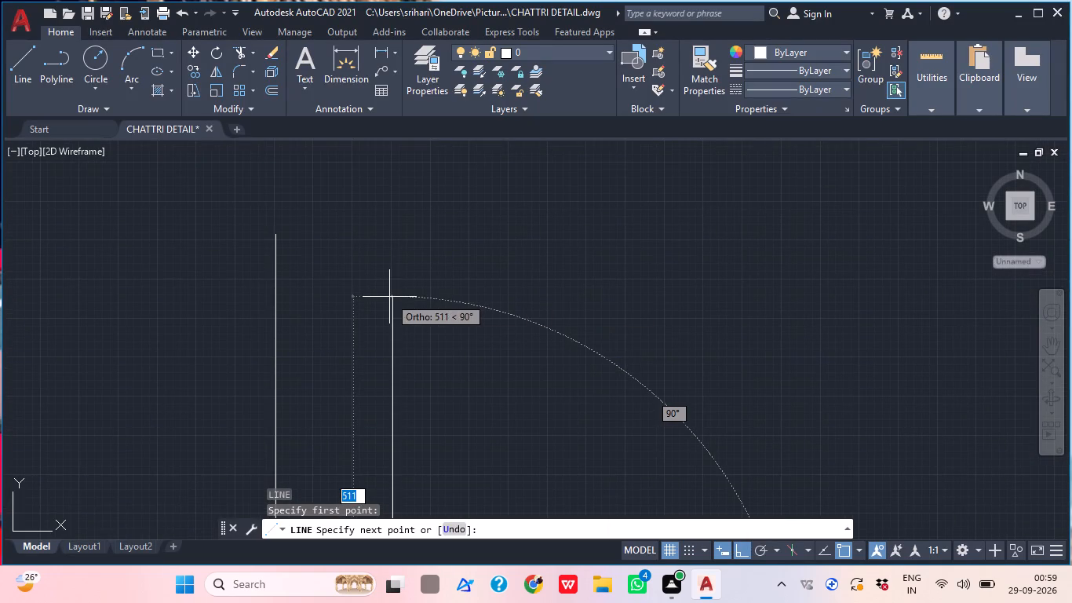
pyautogui.click(389, 298)
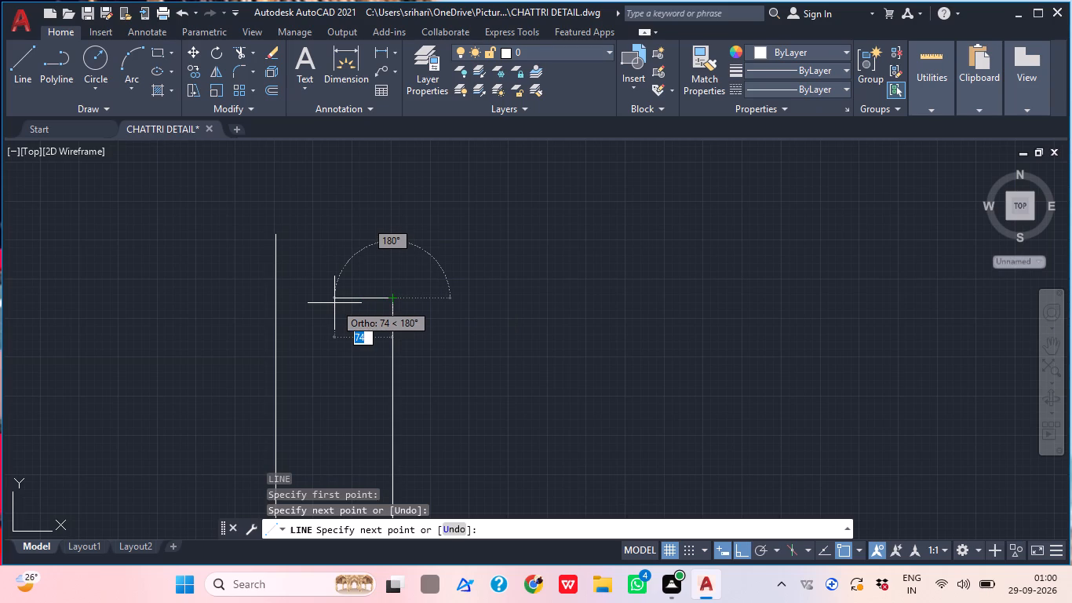
pyautogui.press('2')
pyautogui.press('0')
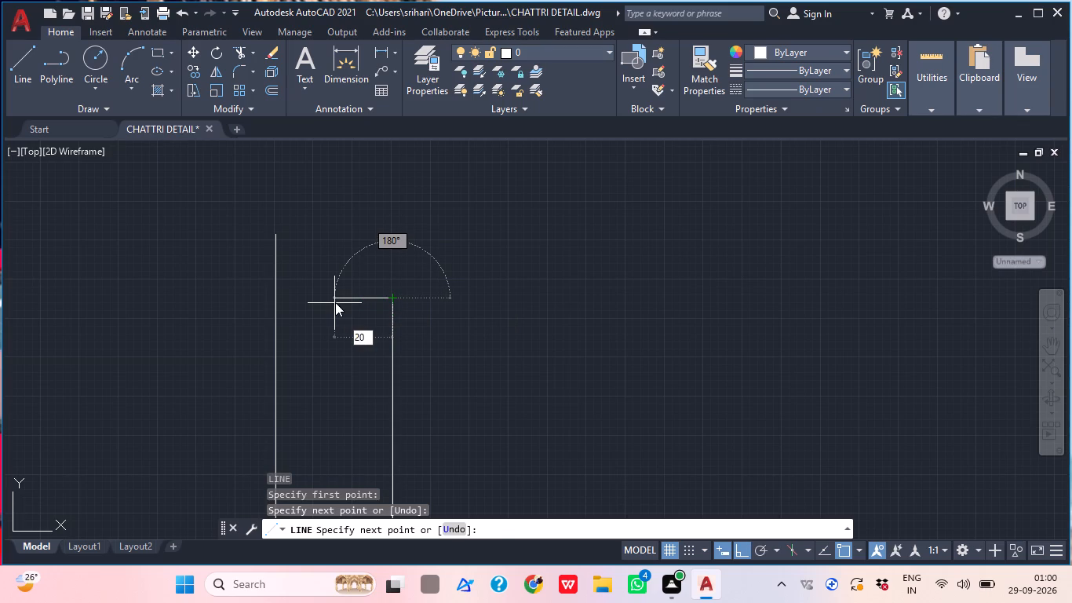
pyautogui.press('Return')
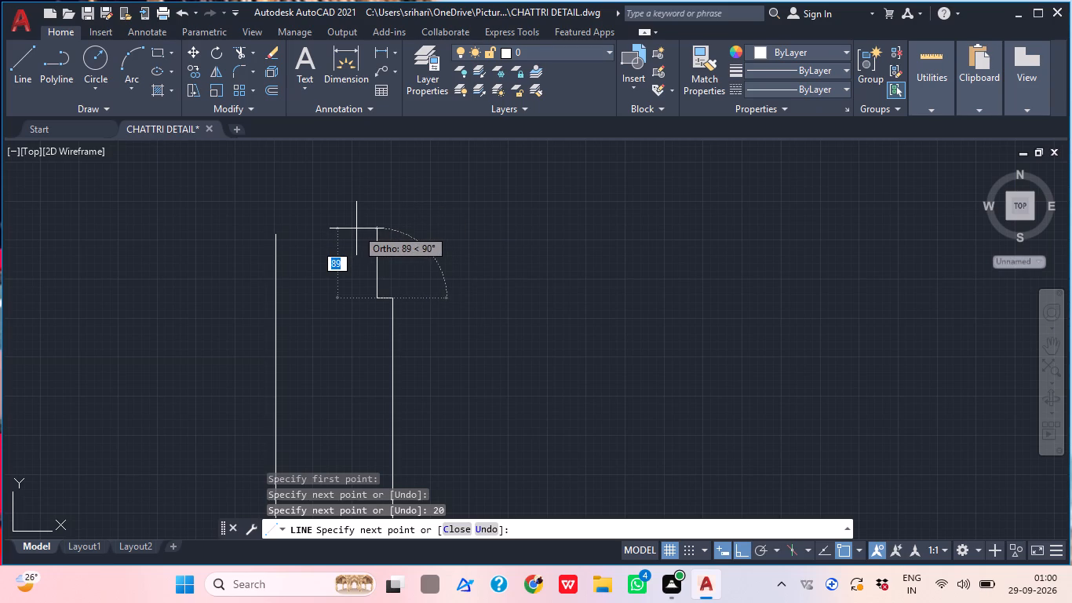
pyautogui.click(356, 228)
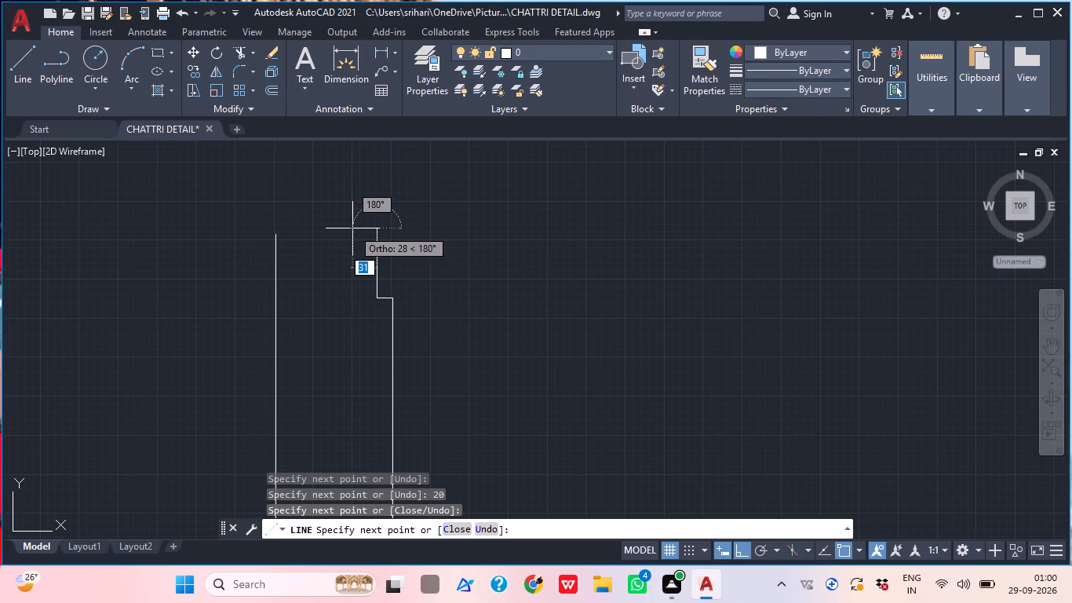
pyautogui.press('2')
pyautogui.press('0')
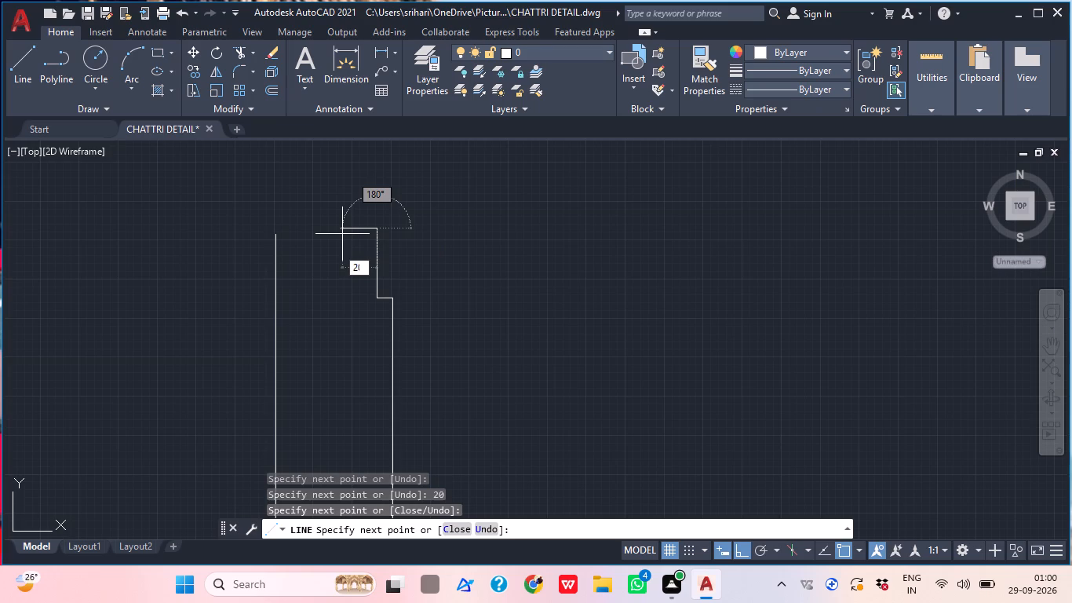
pyautogui.press('Return')
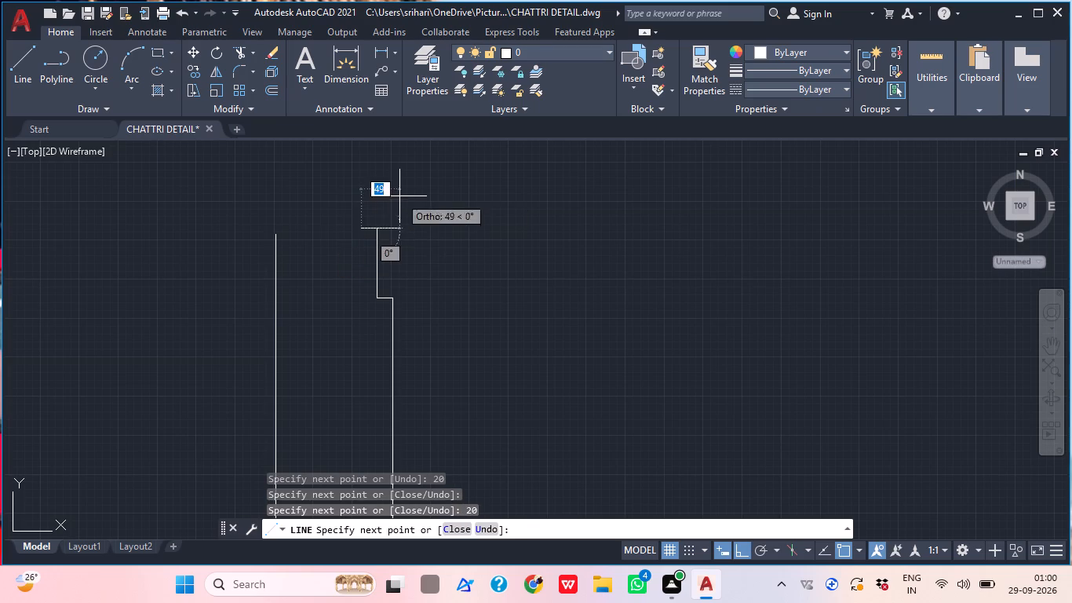
# Continue the stepped profile with segments 100 up, 40 toward the centre line and about 41 up, ending the line there.
pyautogui.moveTo(399, 199); pyautogui.dragTo(377, 313, button='middle')
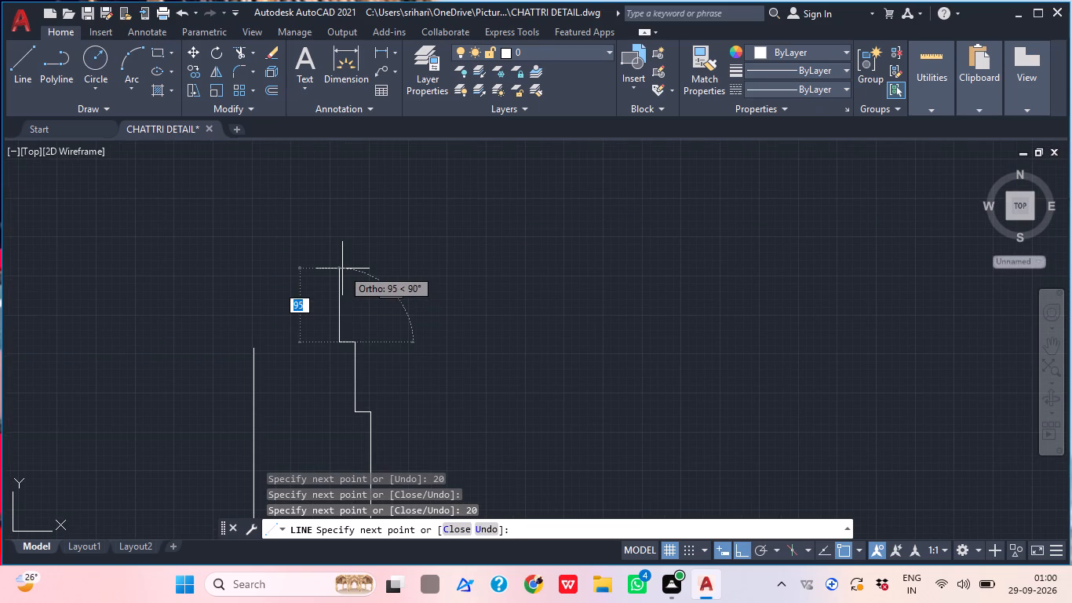
pyautogui.press('1')
pyautogui.write('00')
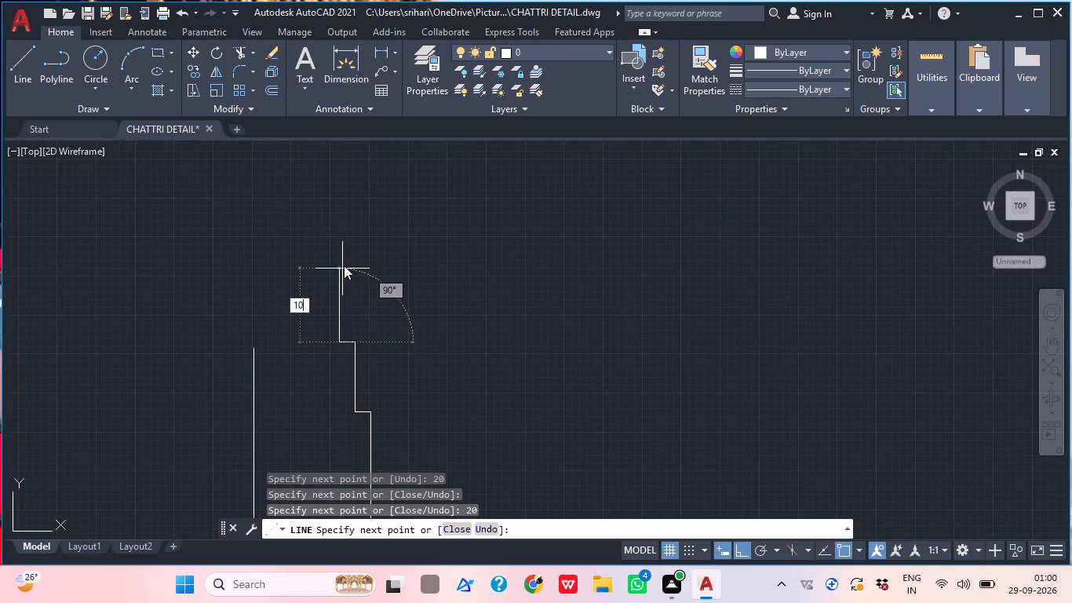
pyautogui.press('Return')
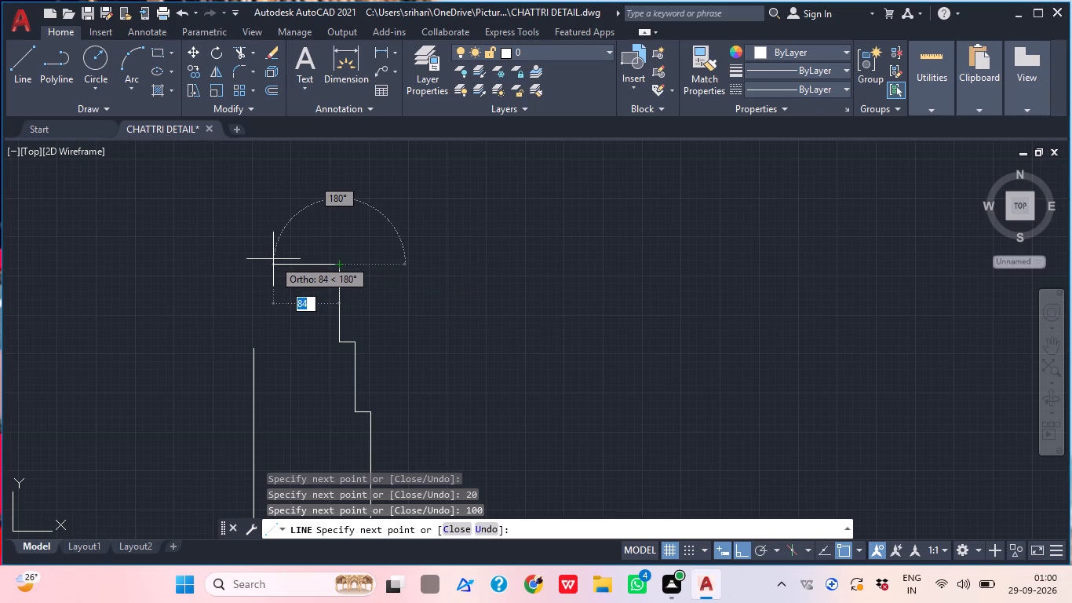
pyautogui.press('4')
pyautogui.press('0')
pyautogui.press('Return')
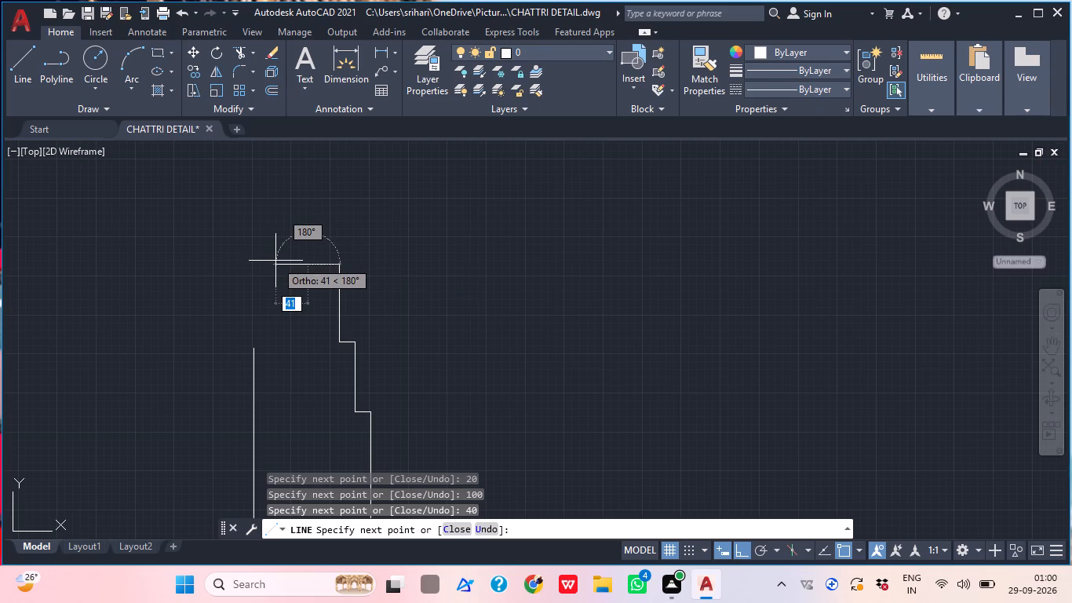
pyautogui.middleClick(352, 294)
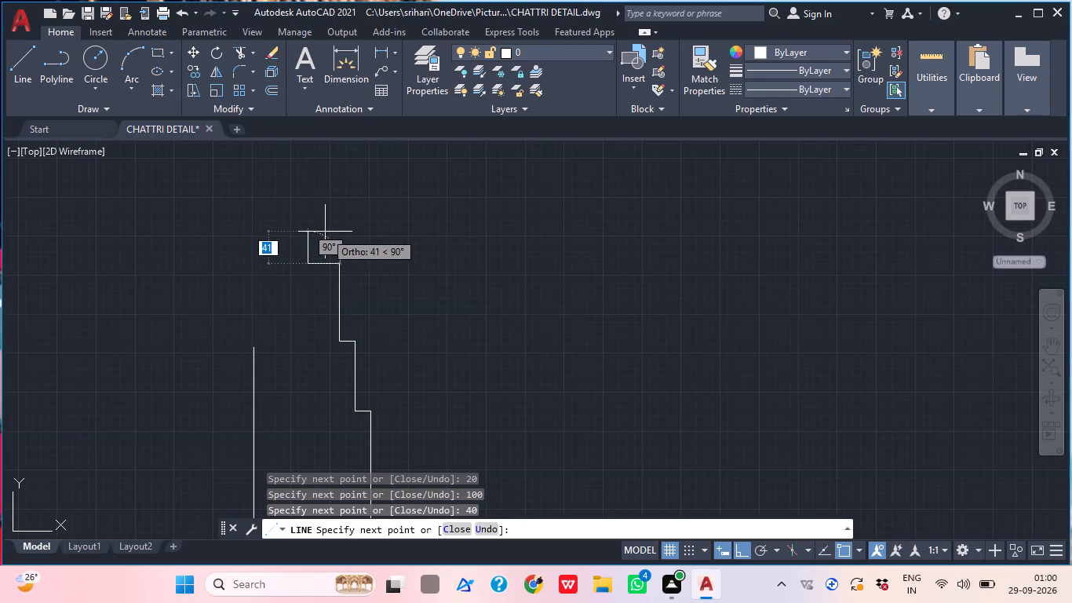
pyautogui.moveTo(325, 230); pyautogui.dragTo(355, 241, button='middle')
pyautogui.click(334, 242)
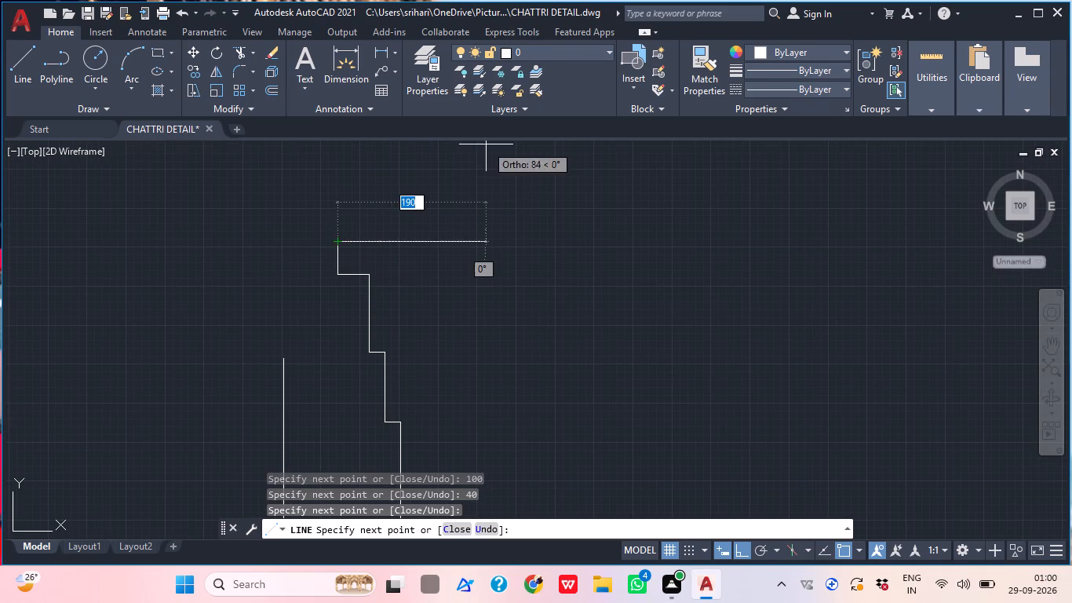
pyautogui.press('Escape')
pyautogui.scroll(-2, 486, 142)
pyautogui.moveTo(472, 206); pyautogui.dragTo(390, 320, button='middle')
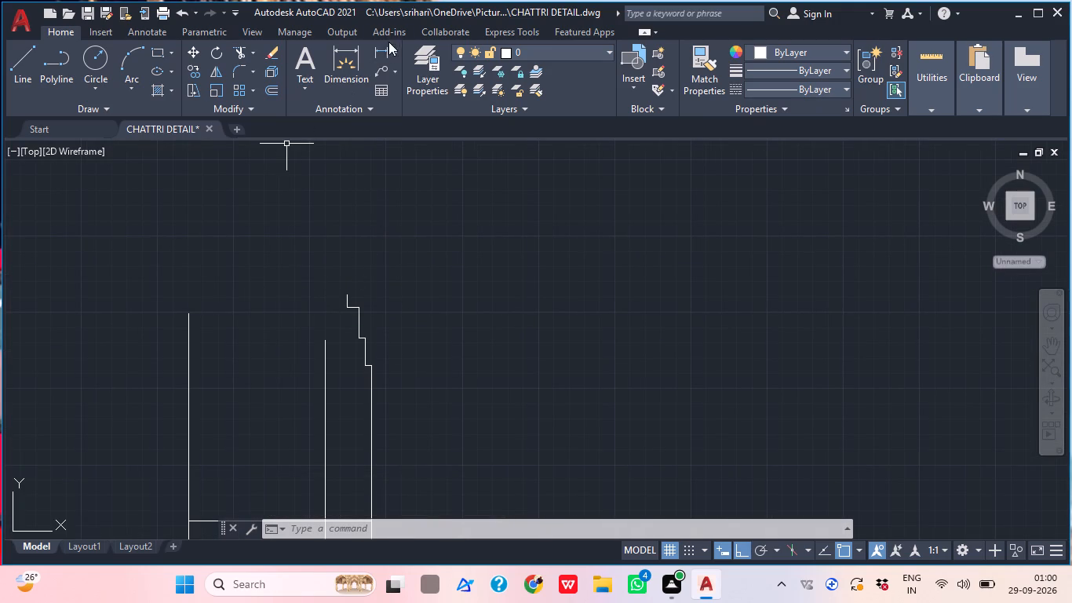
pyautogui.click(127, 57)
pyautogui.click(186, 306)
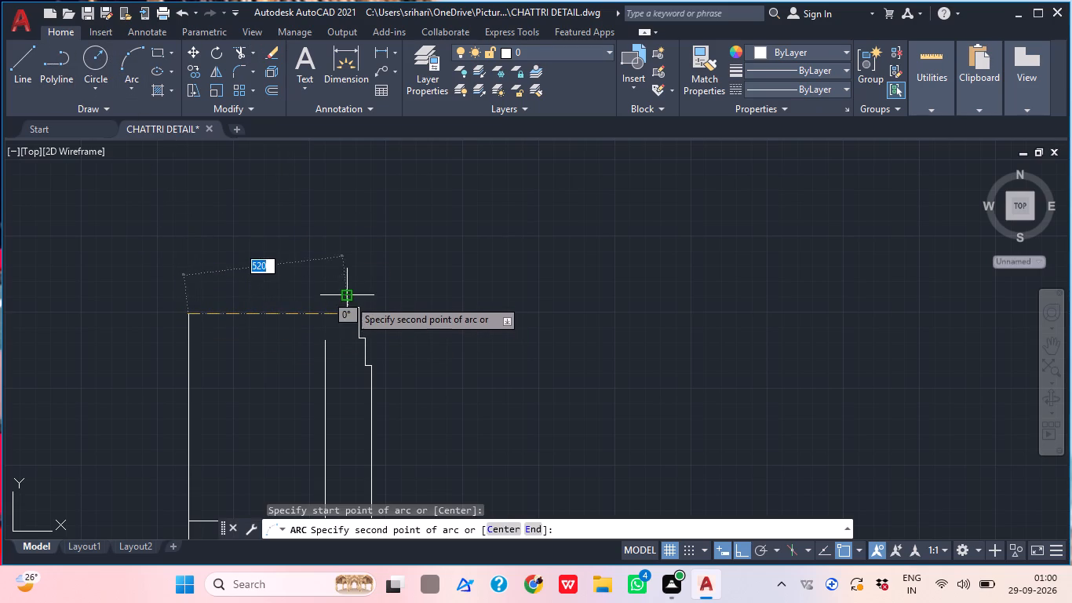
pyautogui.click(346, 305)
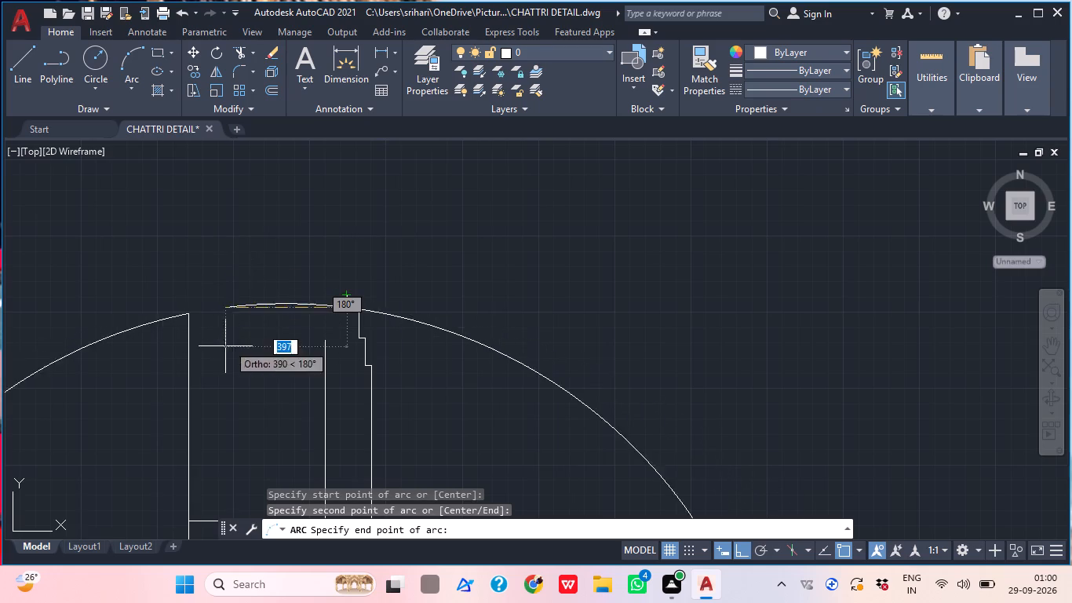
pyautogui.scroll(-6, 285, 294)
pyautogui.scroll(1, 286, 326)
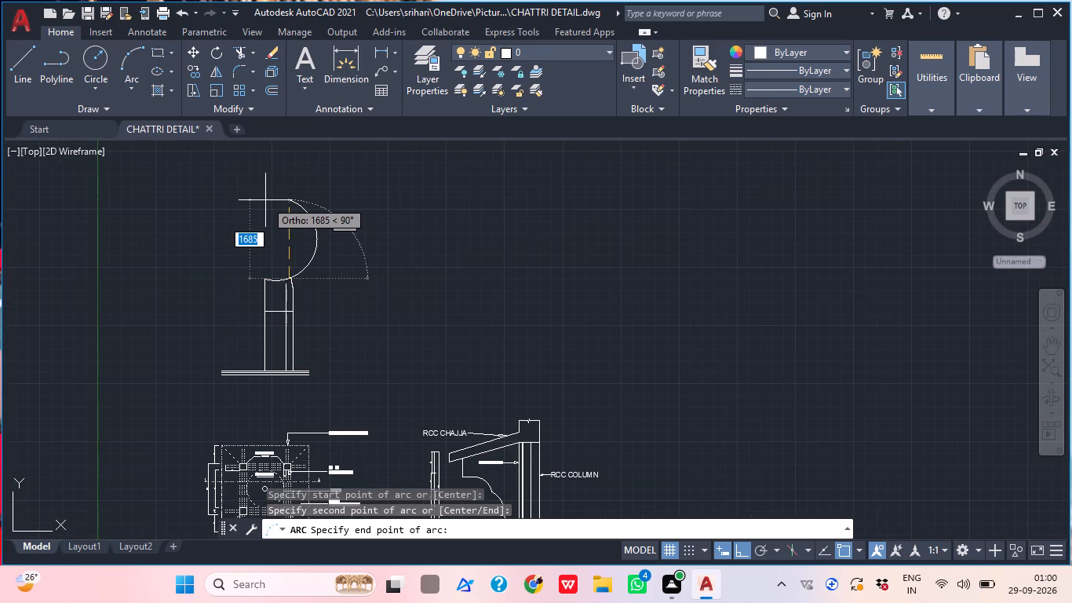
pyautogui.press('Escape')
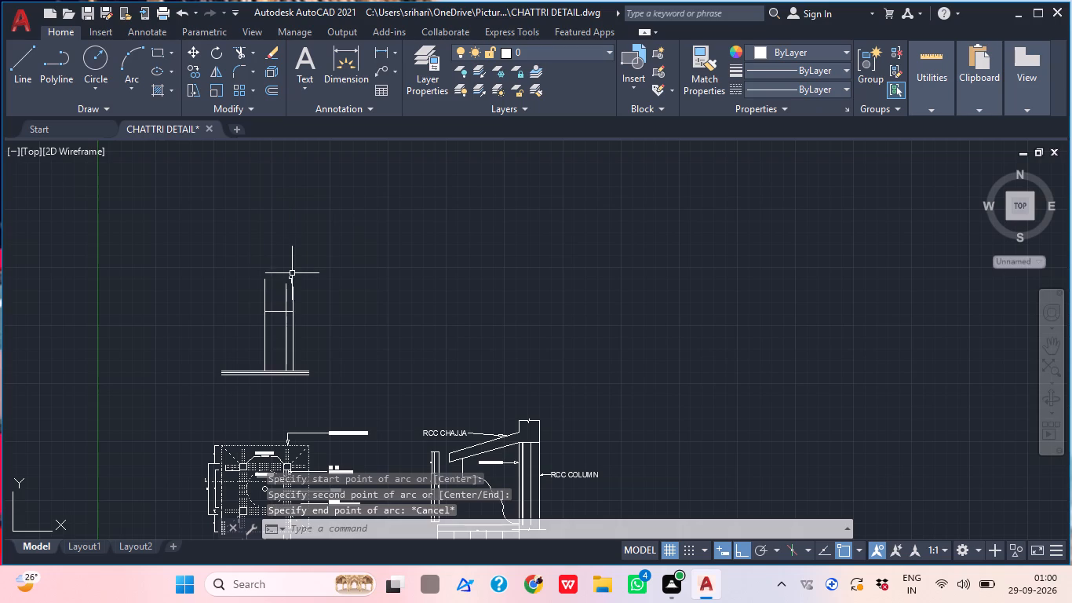
# Extend the centre line upward with a vertical line about 521 long from its top endpoint.
pyautogui.press('l')
pyautogui.press('space')
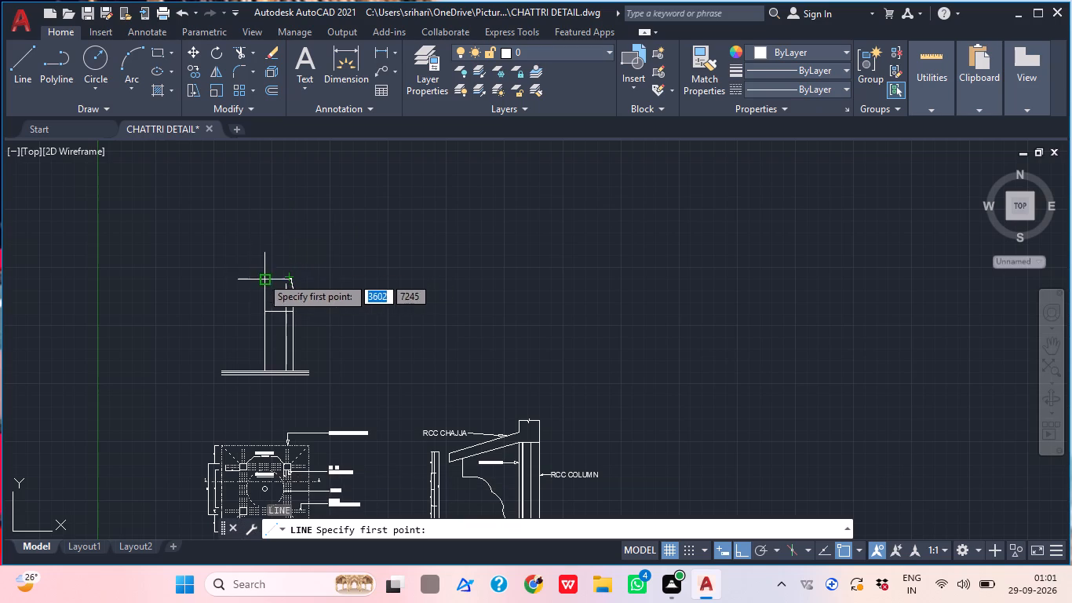
pyautogui.scroll(2, 265, 273)
pyautogui.click(263, 288)
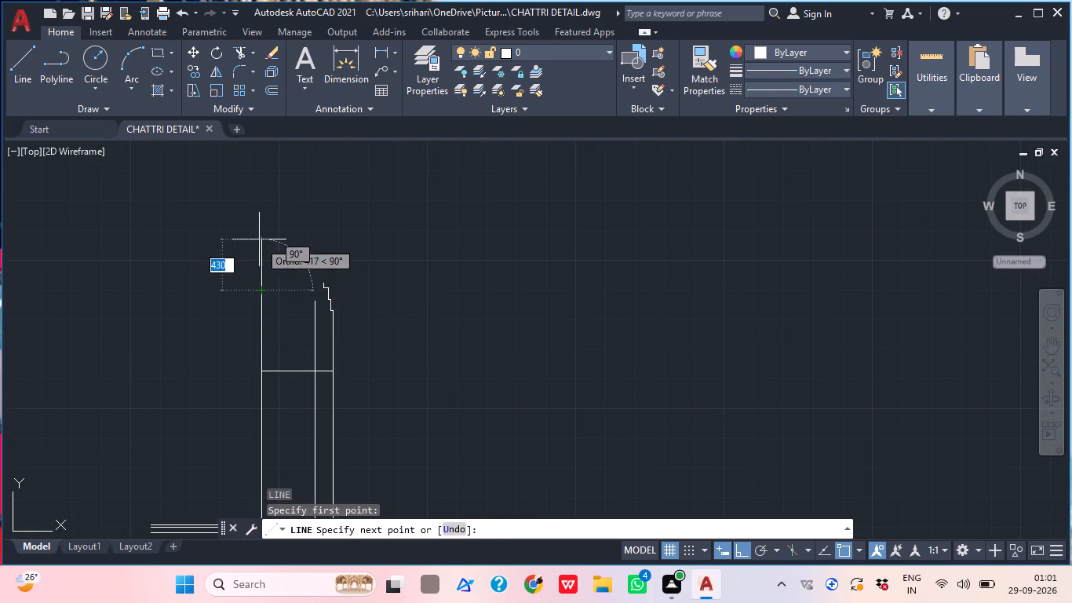
pyautogui.scroll(2, 259, 225)
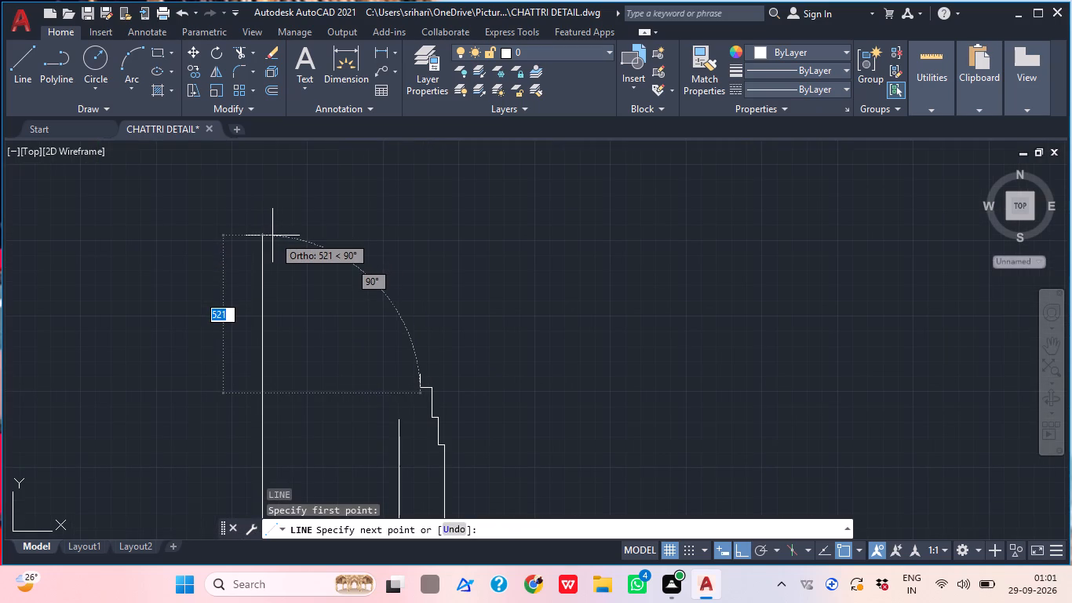
pyautogui.click(270, 235)
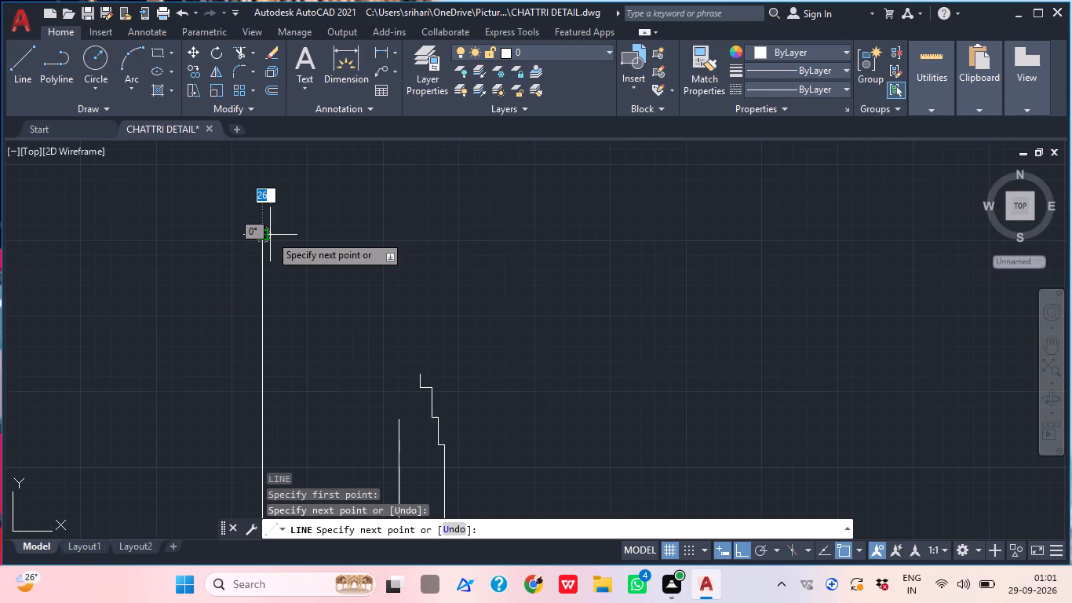
pyautogui.press('Escape')
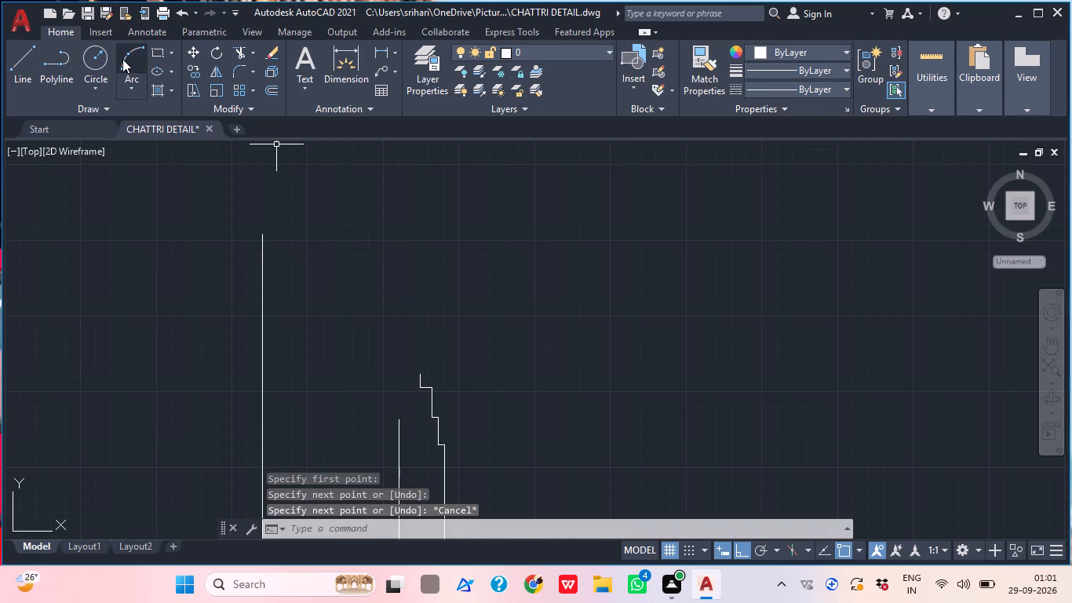
# Draw a three-point arc from the centre line's top through the stepped profile's uppermost inner corner, ending just below that corner.
pyautogui.click(122, 59)
pyautogui.click(264, 232)
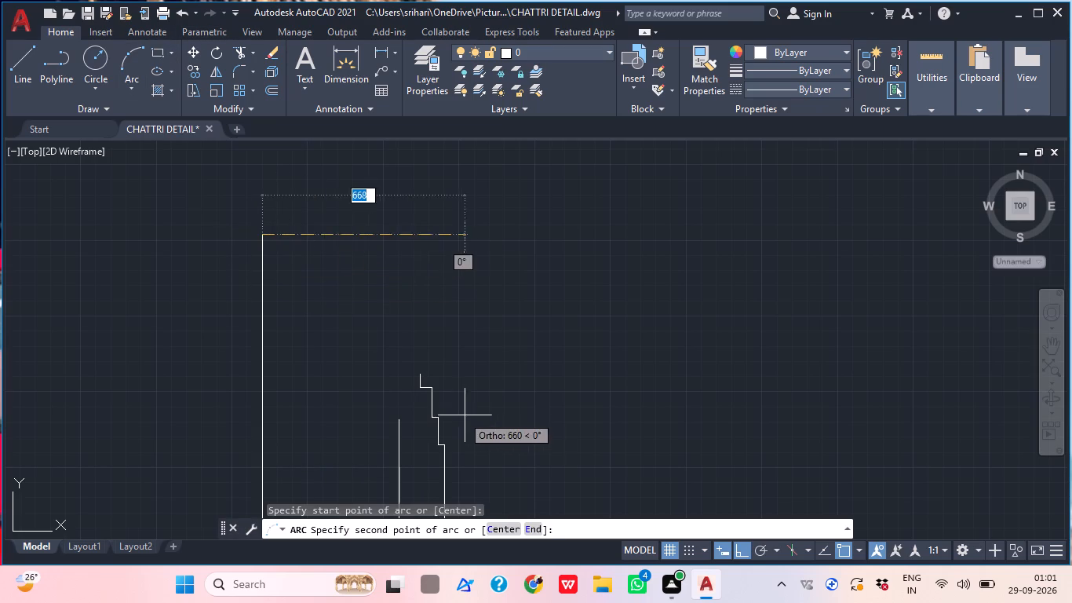
pyautogui.click(421, 393)
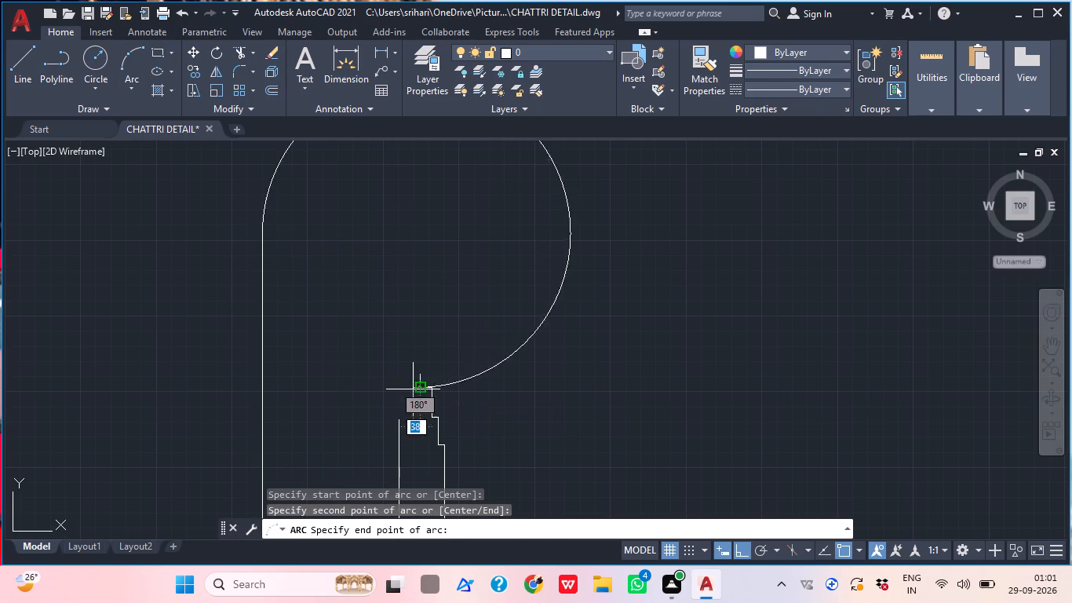
pyautogui.scroll(-4, 345, 350)
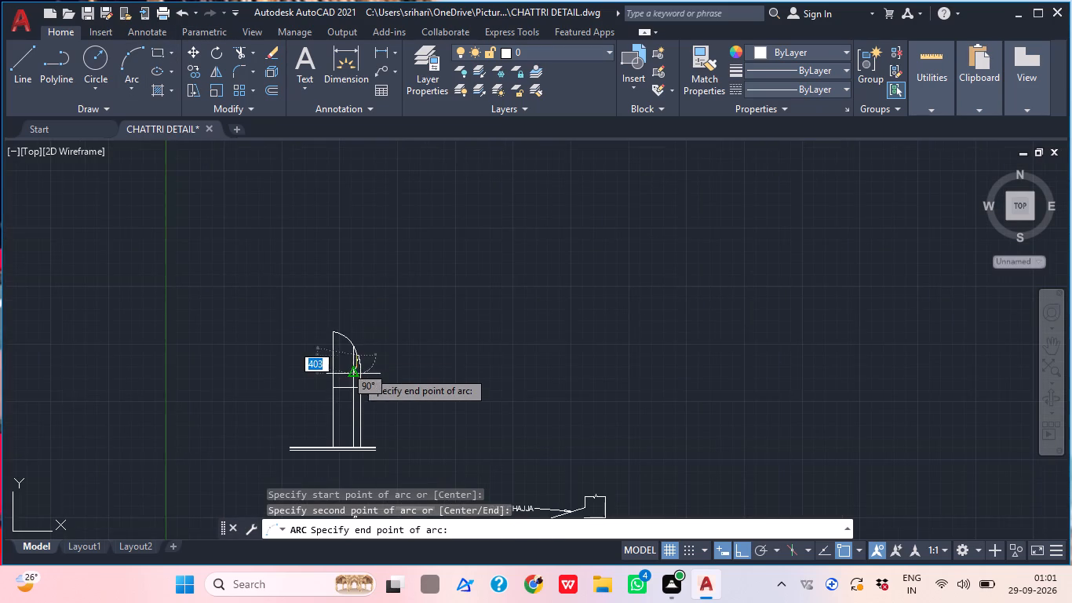
pyautogui.scroll(1, 356, 375)
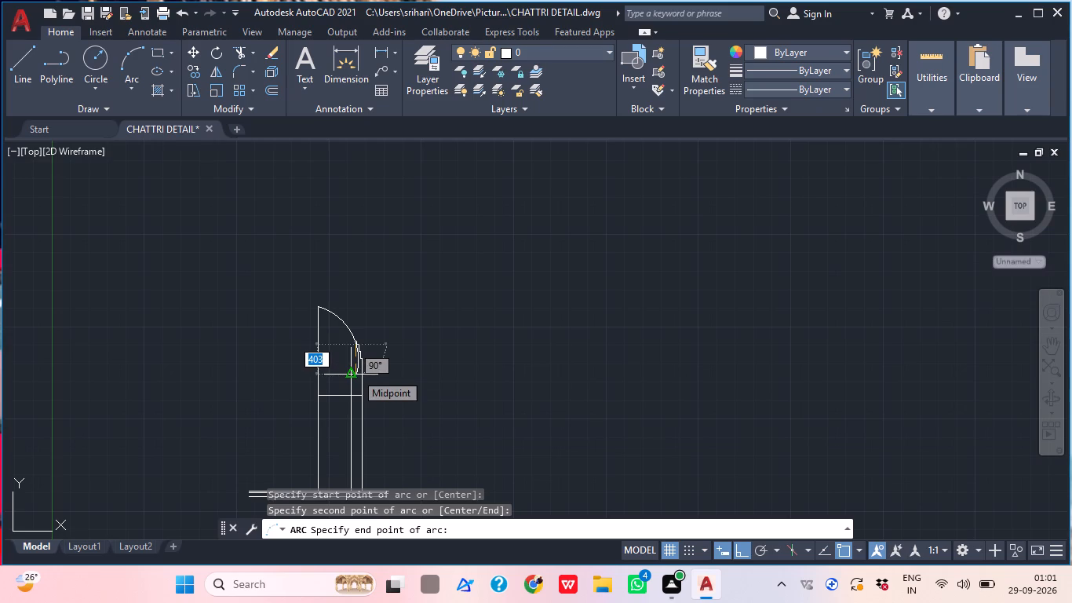
pyautogui.scroll(2, 356, 373)
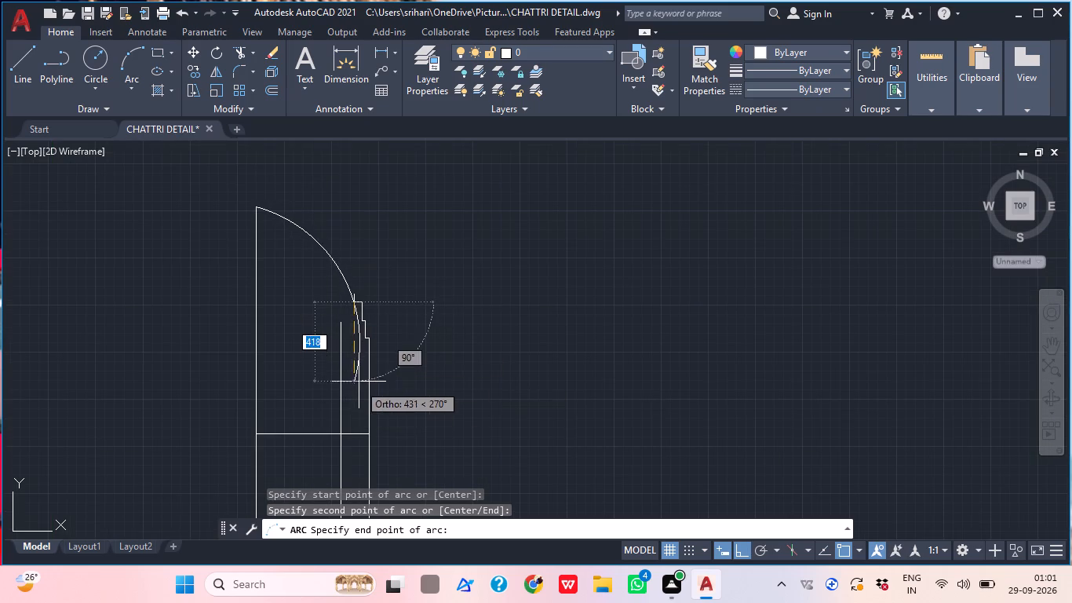
pyautogui.scroll(1, 351, 316)
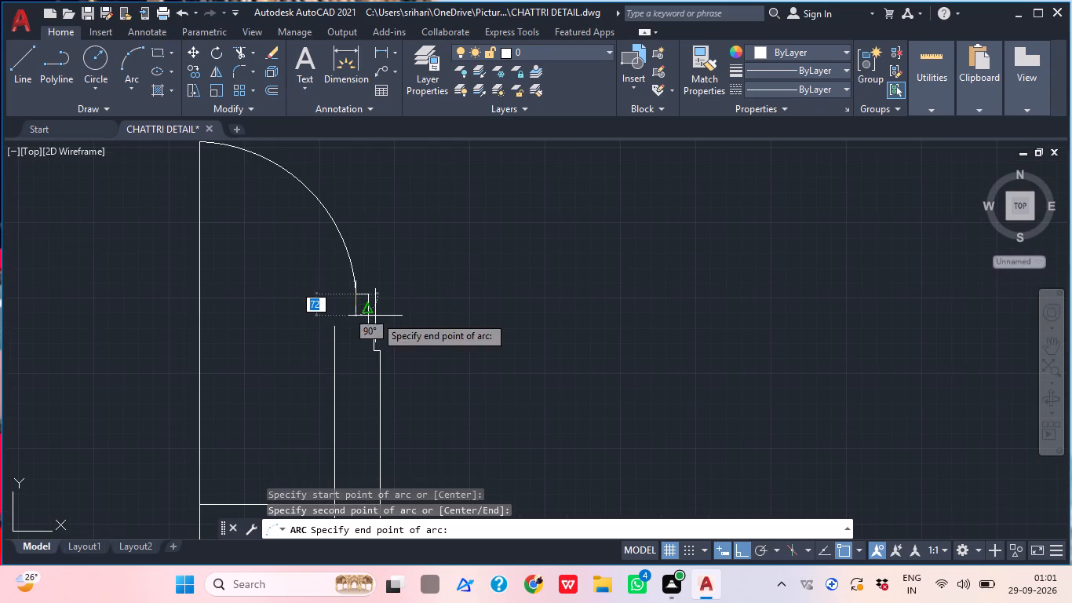
pyautogui.scroll(2, 375, 316)
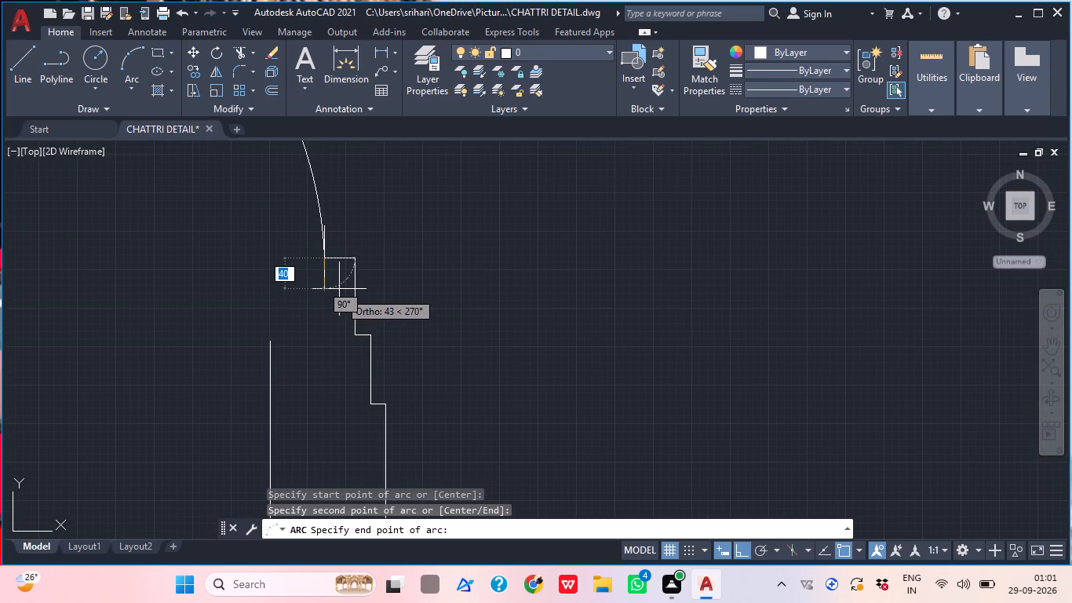
pyautogui.click(341, 276)
# Draw a horizontal line from the top of the inner column line across to the centre line.
pyautogui.scroll(-3, 353, 256)
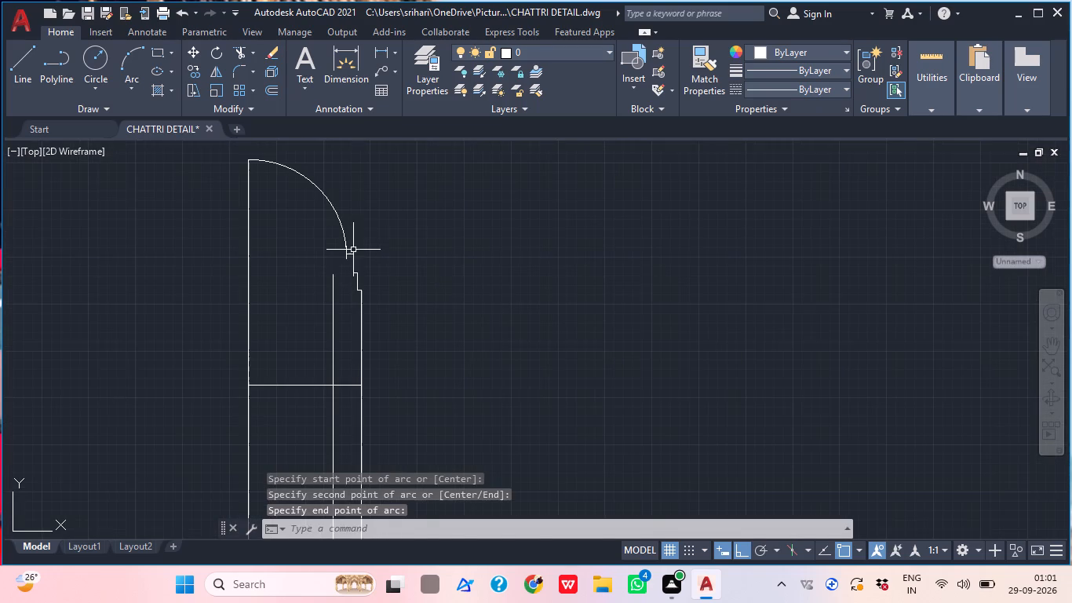
pyautogui.moveTo(337, 301); pyautogui.dragTo(315, 335, button='middle')
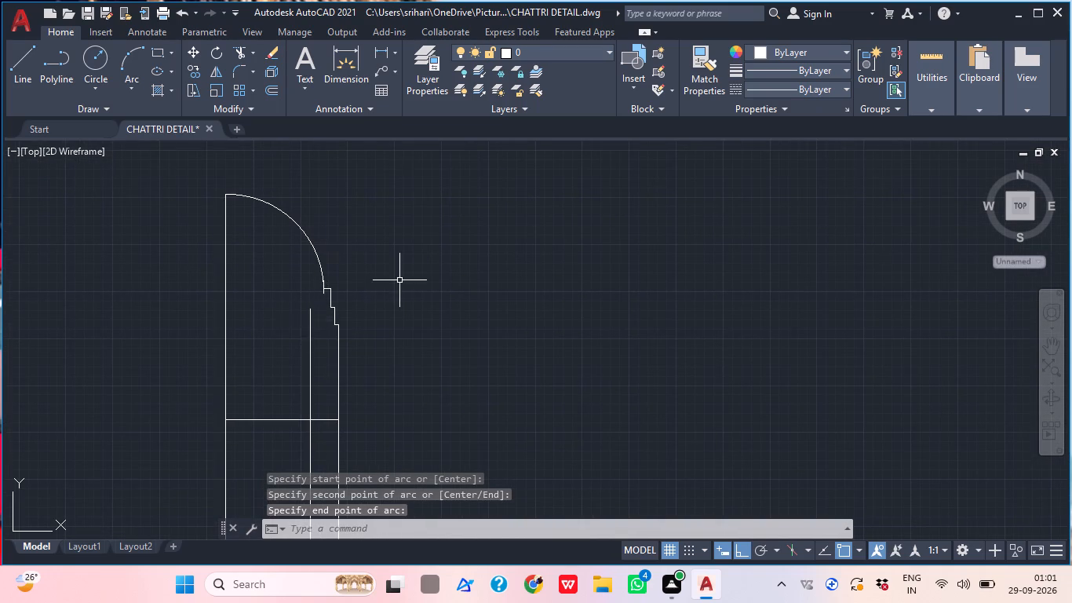
pyautogui.scroll(2, 399, 280)
pyautogui.moveTo(339, 301); pyautogui.dragTo(361, 328, button='middle')
pyautogui.moveTo(302, 330); pyautogui.dragTo(396, 320, button='middle')
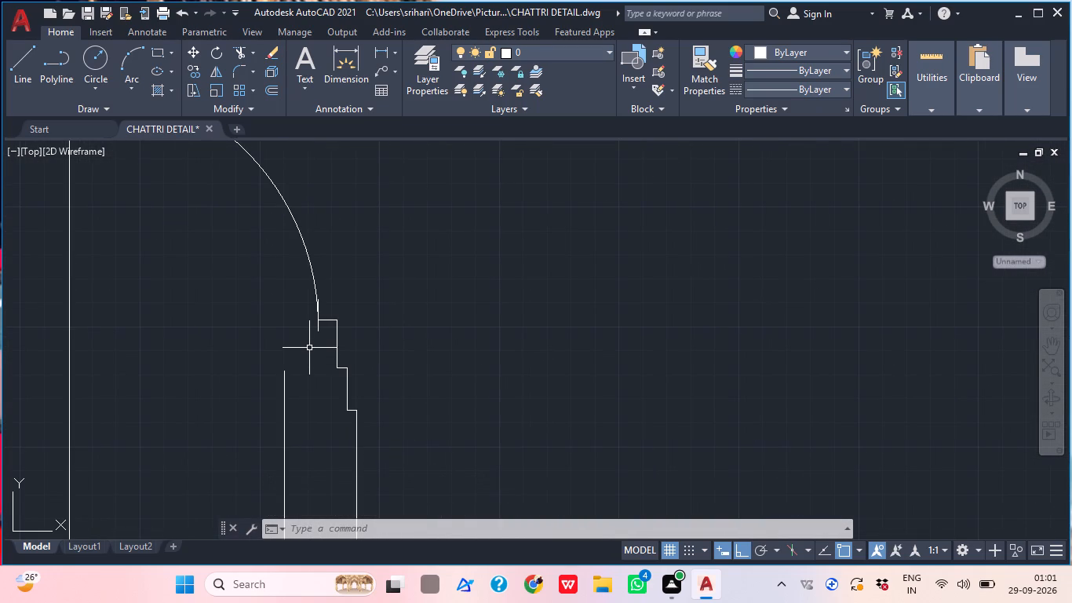
pyautogui.press('l')
pyautogui.press('Return')
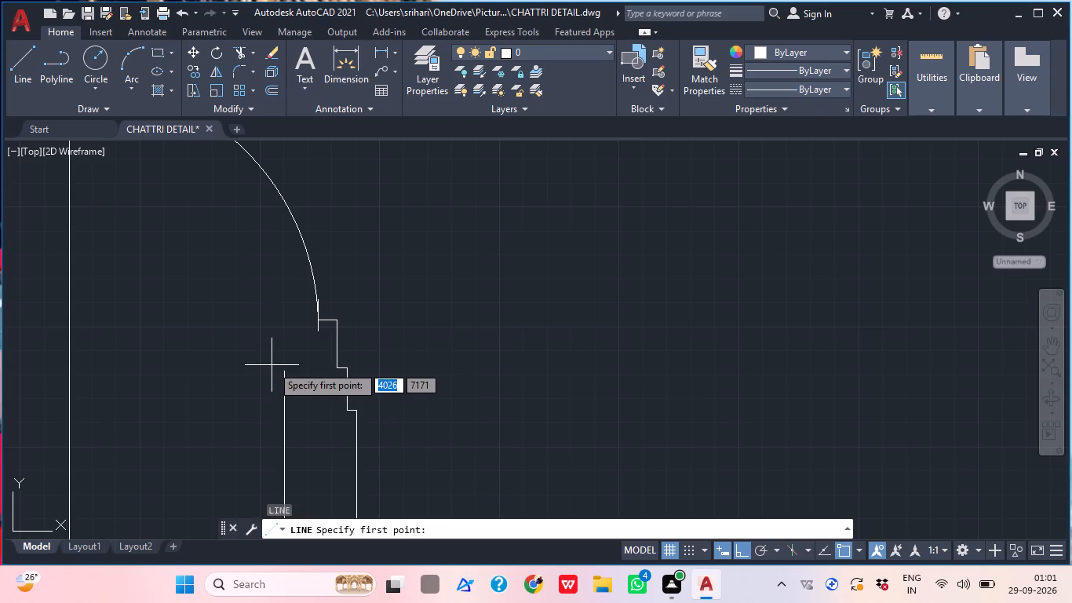
pyautogui.click(281, 369)
pyautogui.click(71, 375)
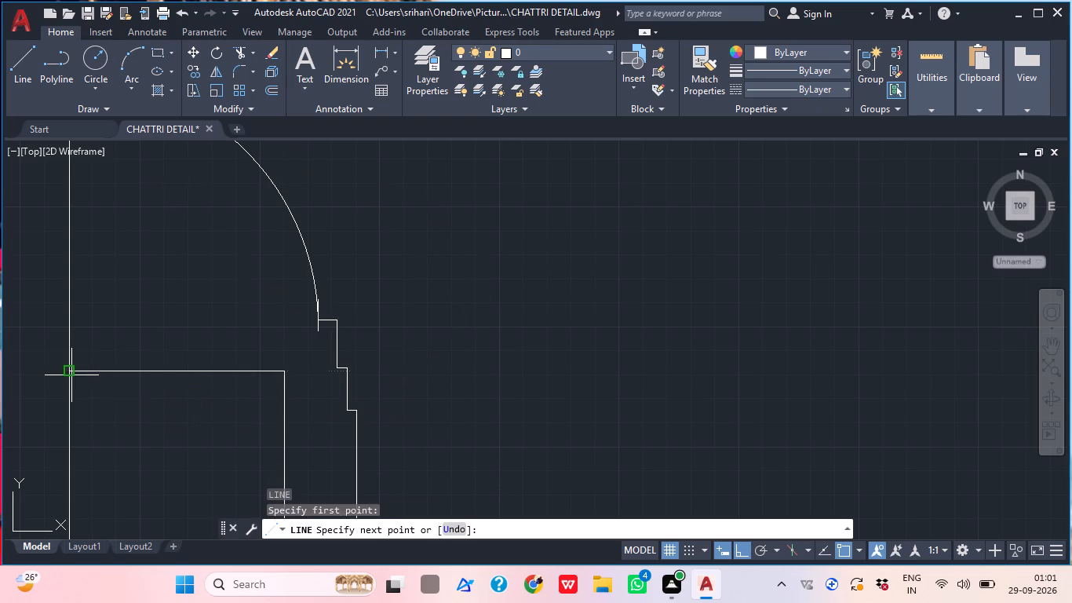
pyautogui.press('Escape')
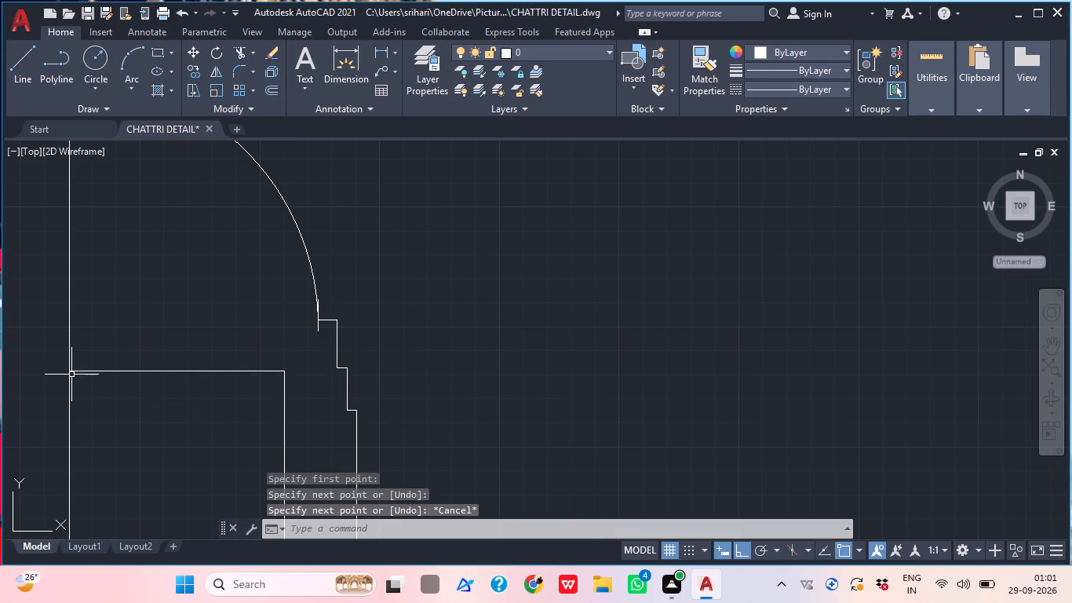
# Draw an inner arc from the centre line just below its top, through the inner column line's top, ending about 883 beyond it horizontally.
pyautogui.scroll(-2, 740, 188)
pyautogui.moveTo(607, 275); pyautogui.dragTo(520, 325, button='middle')
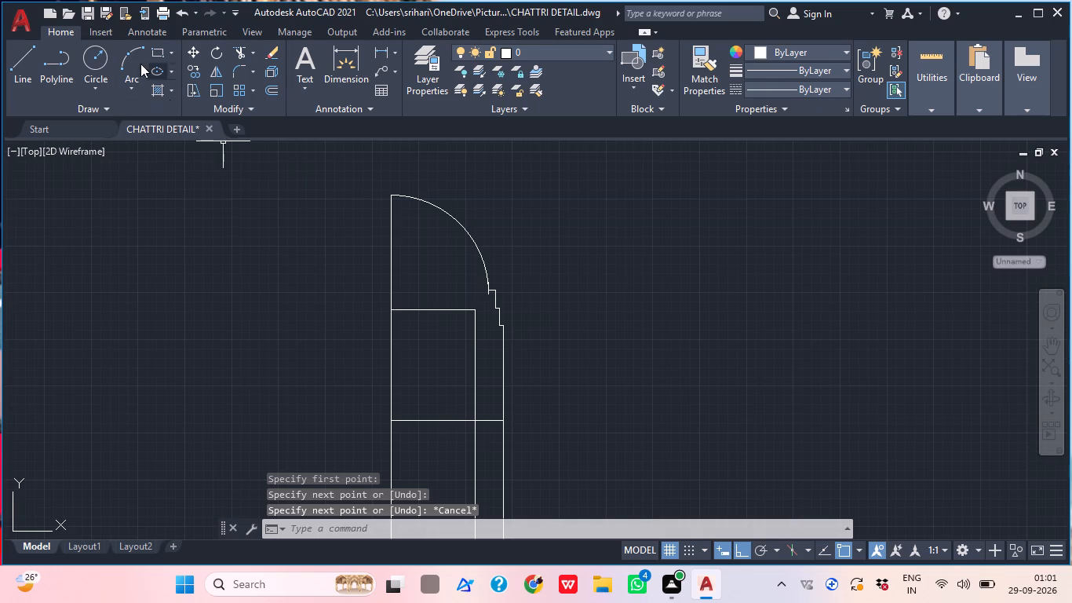
pyautogui.click(137, 60)
pyautogui.scroll(2, 395, 205)
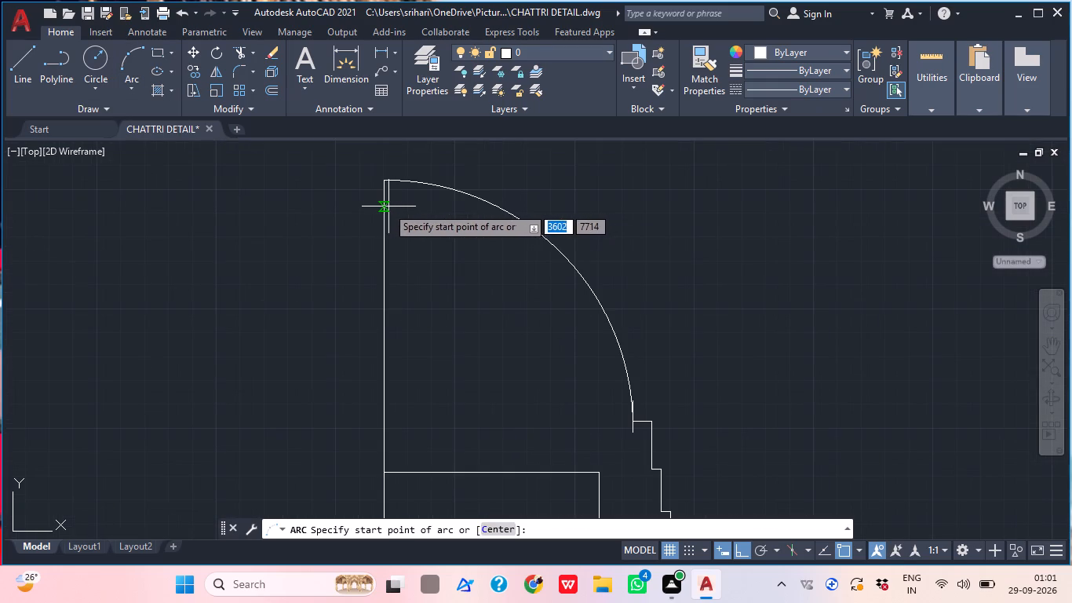
pyautogui.click(385, 208)
pyautogui.scroll(-1, 413, 225)
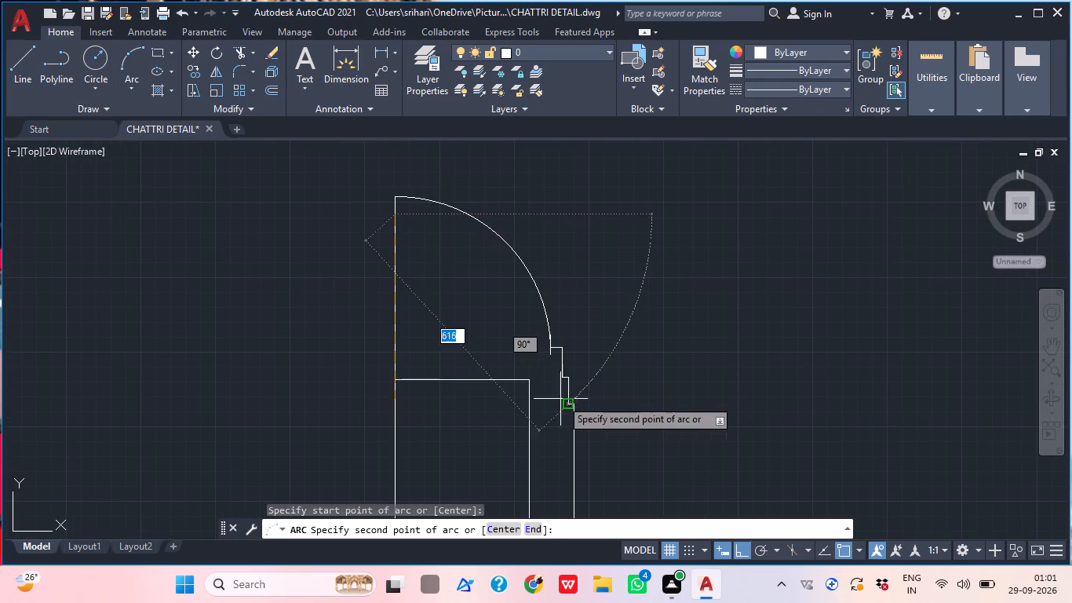
pyautogui.click(530, 378)
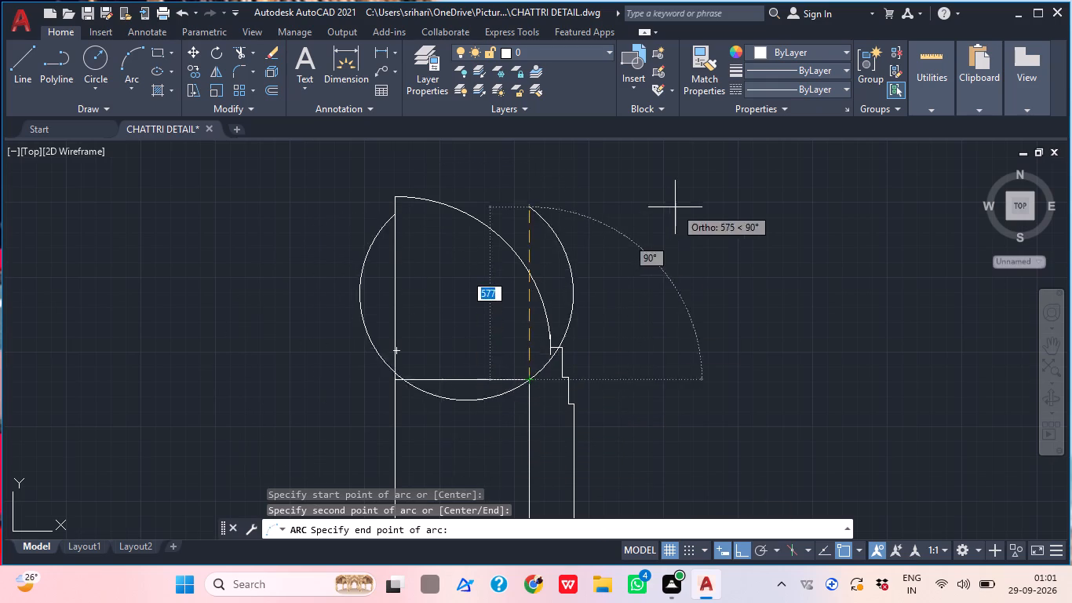
pyautogui.scroll(-2, 667, 400)
pyautogui.scroll(1, 531, 392)
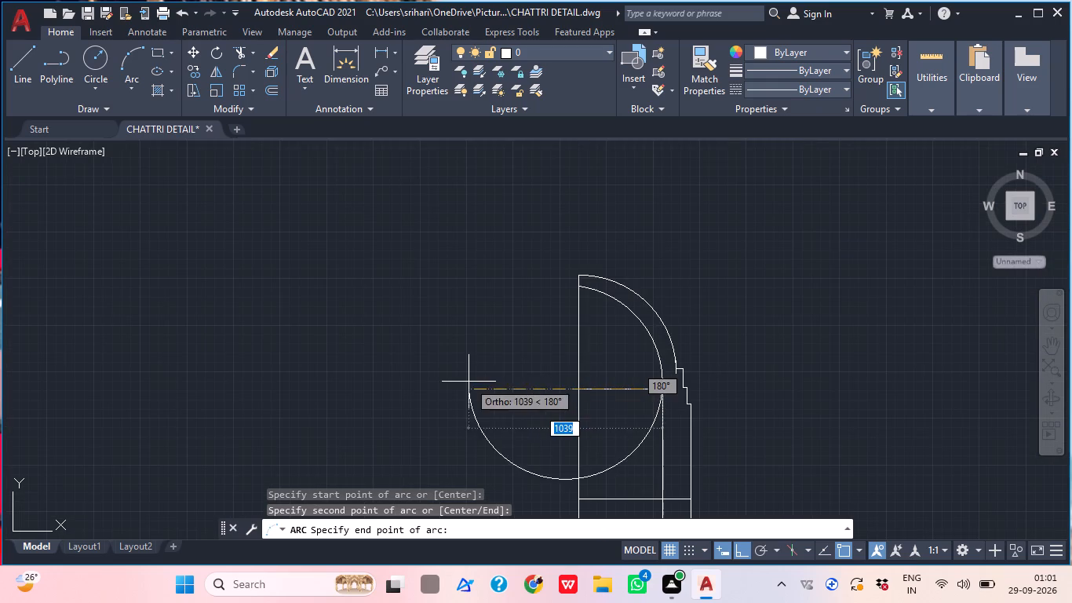
pyautogui.scroll(1, 487, 371)
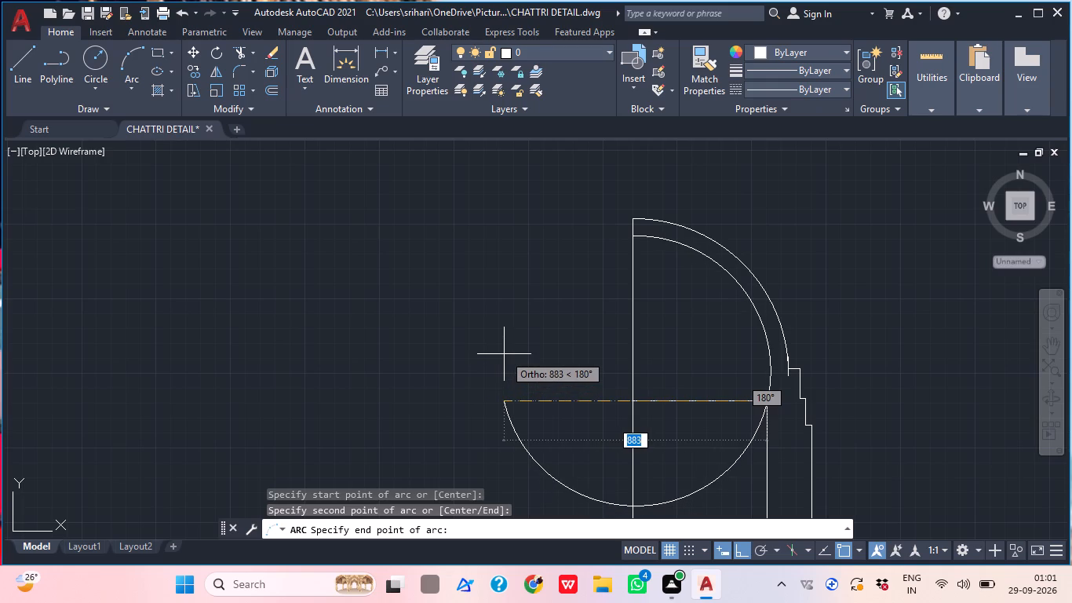
pyautogui.click(504, 354)
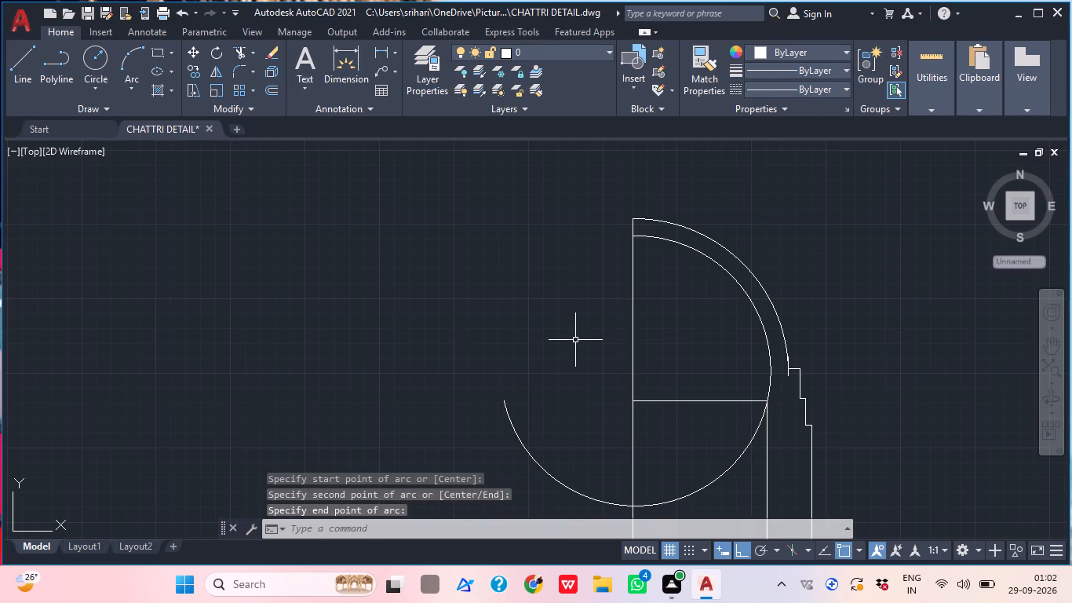
# Trim away the inner arc's portions below the horizontal line on both sides of the centre line.
pyautogui.press('t')
pyautogui.press('r')
pyautogui.press('Return')
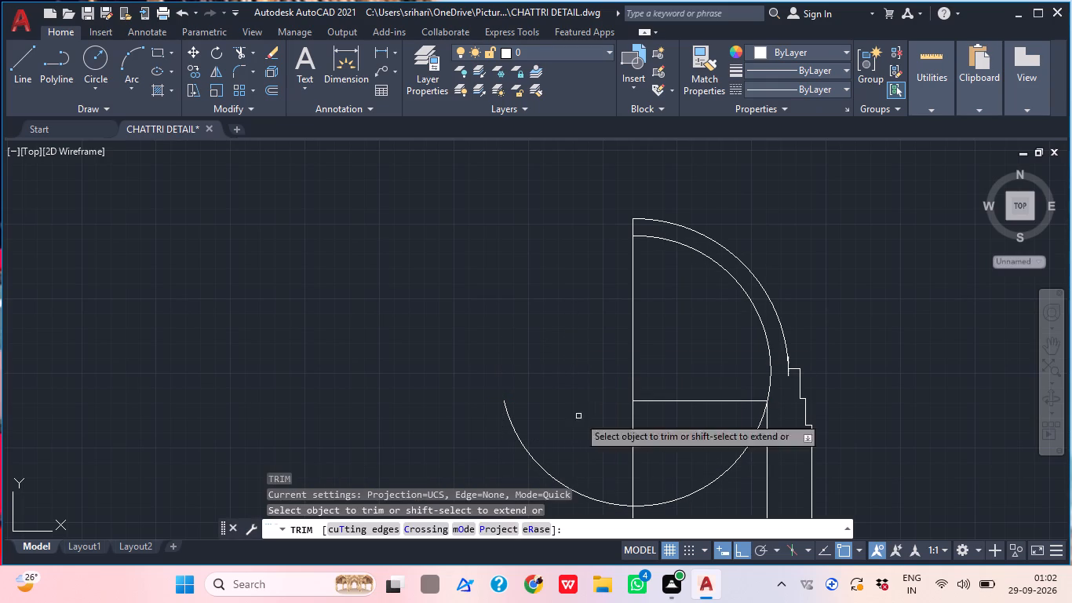
pyautogui.click(747, 479)
pyautogui.click(719, 466)
pyautogui.click(546, 473)
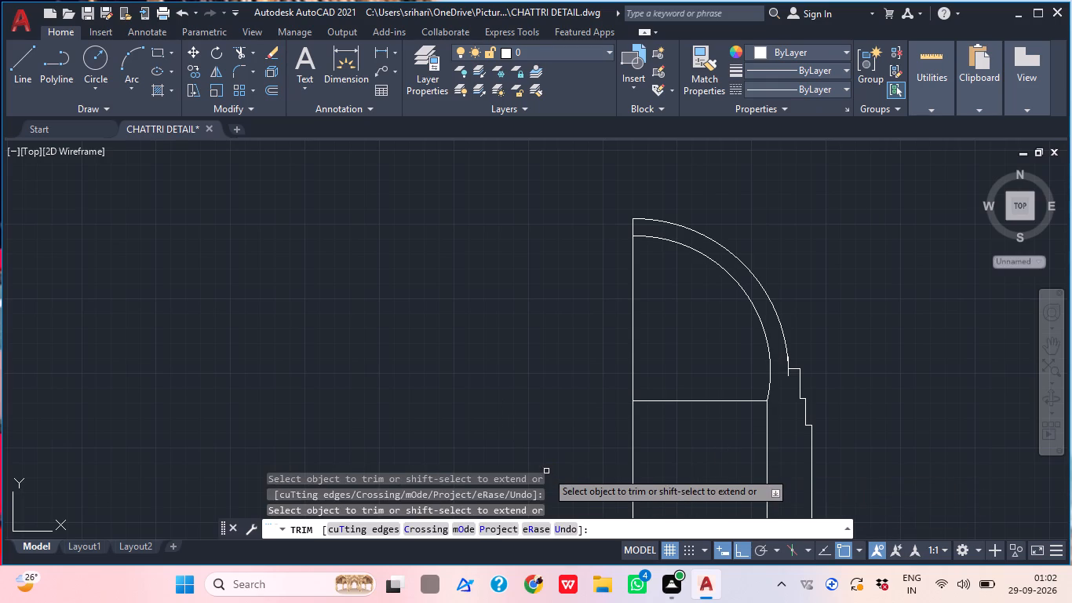
pyautogui.press('Escape')
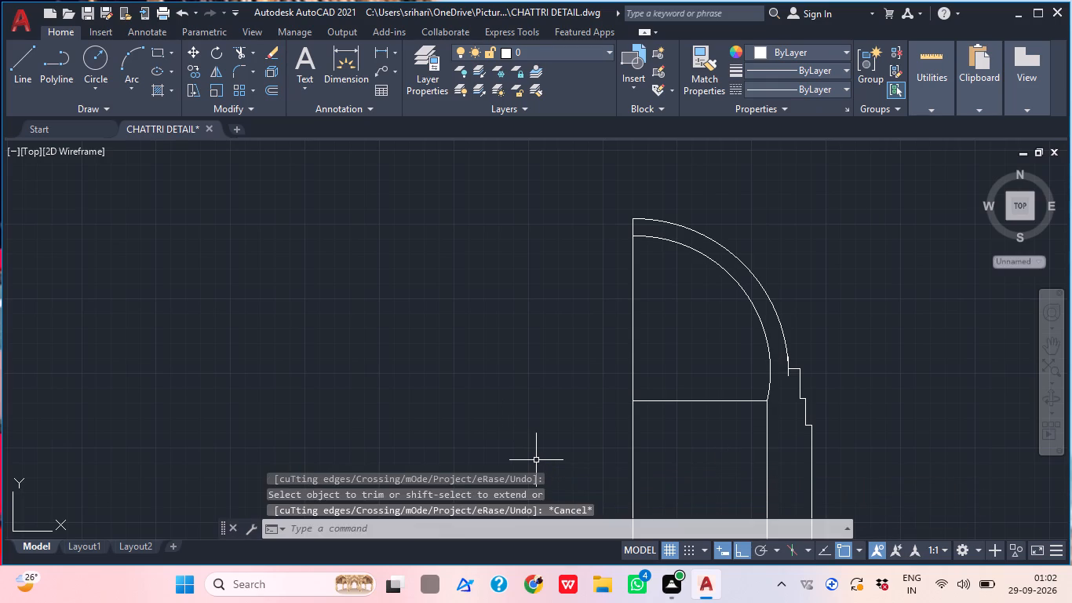
pyautogui.scroll(1, 577, 437)
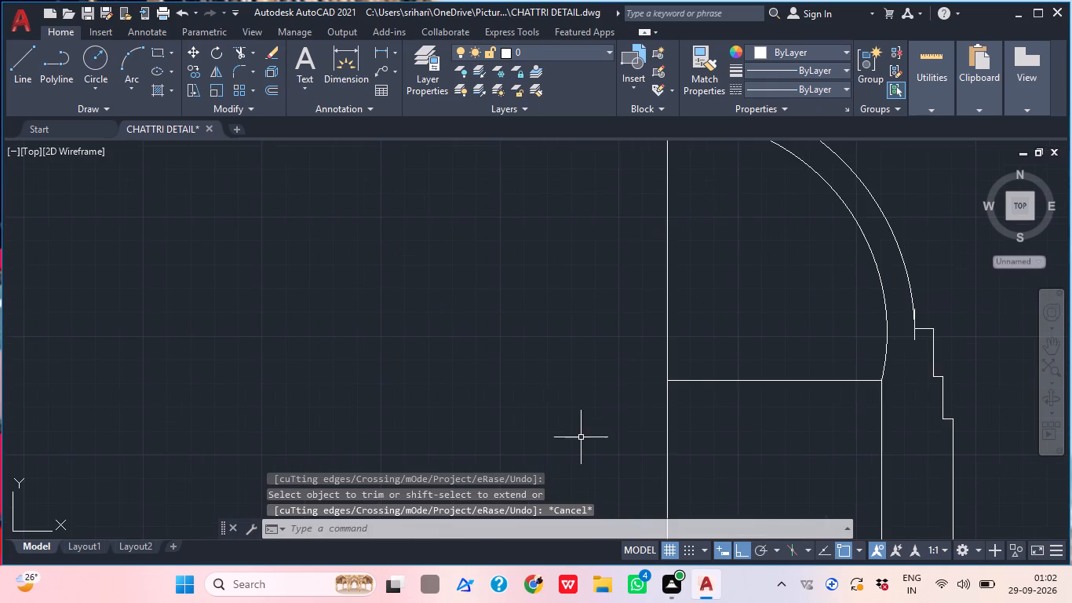
# Trim the vertical stub above the stepped profile's uppermost inner corner and the outer arc's tail below it.
pyautogui.moveTo(974, 325); pyautogui.dragTo(815, 338, button='middle')
pyautogui.scroll(1, 781, 357)
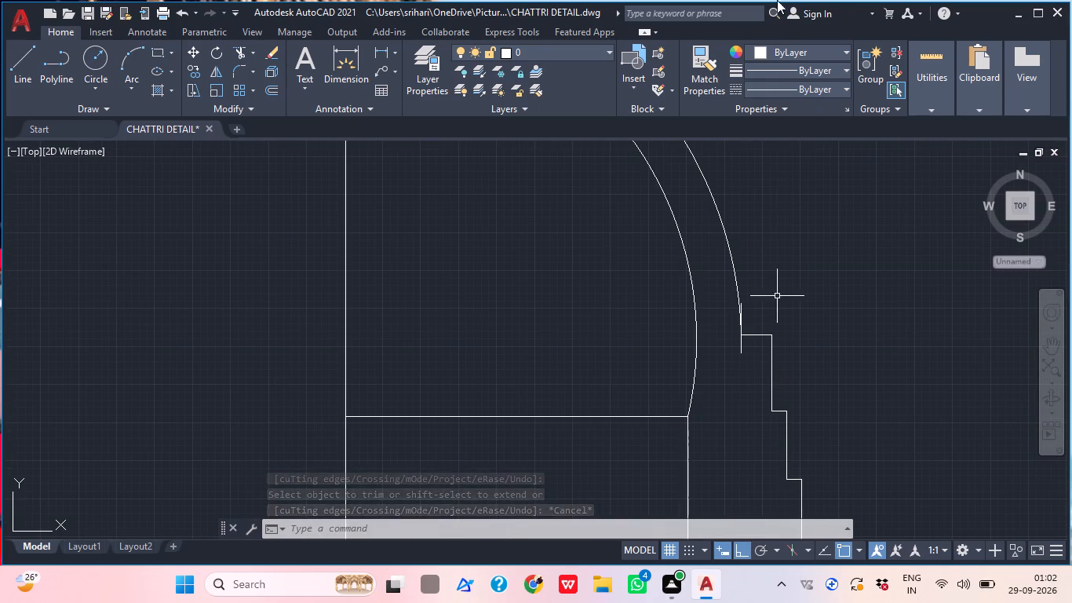
pyautogui.write('TR')
pyautogui.press('space')
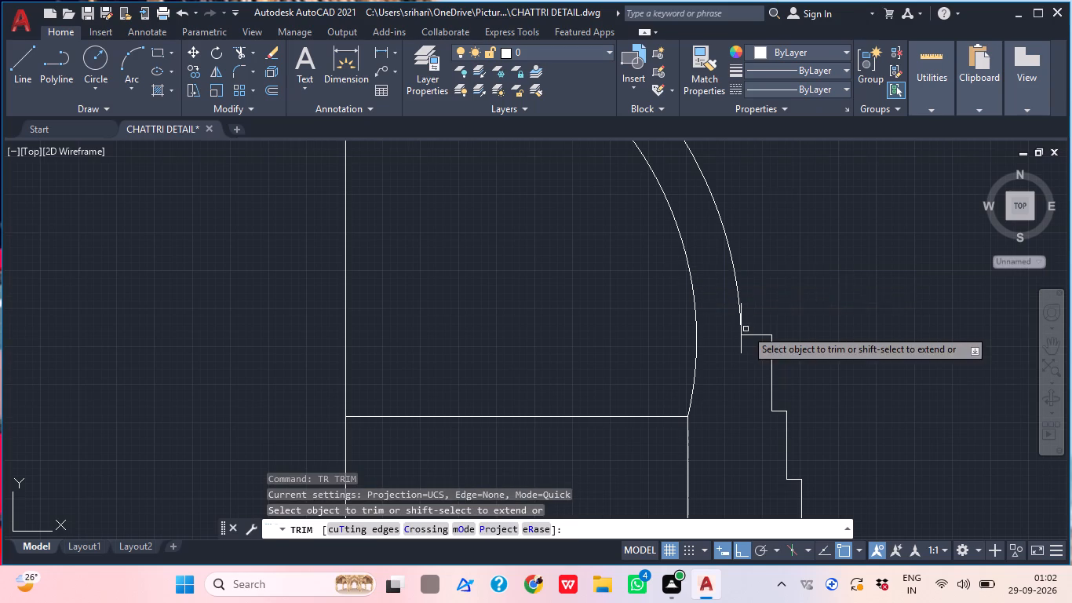
pyautogui.scroll(4, 746, 329)
pyautogui.click(713, 228)
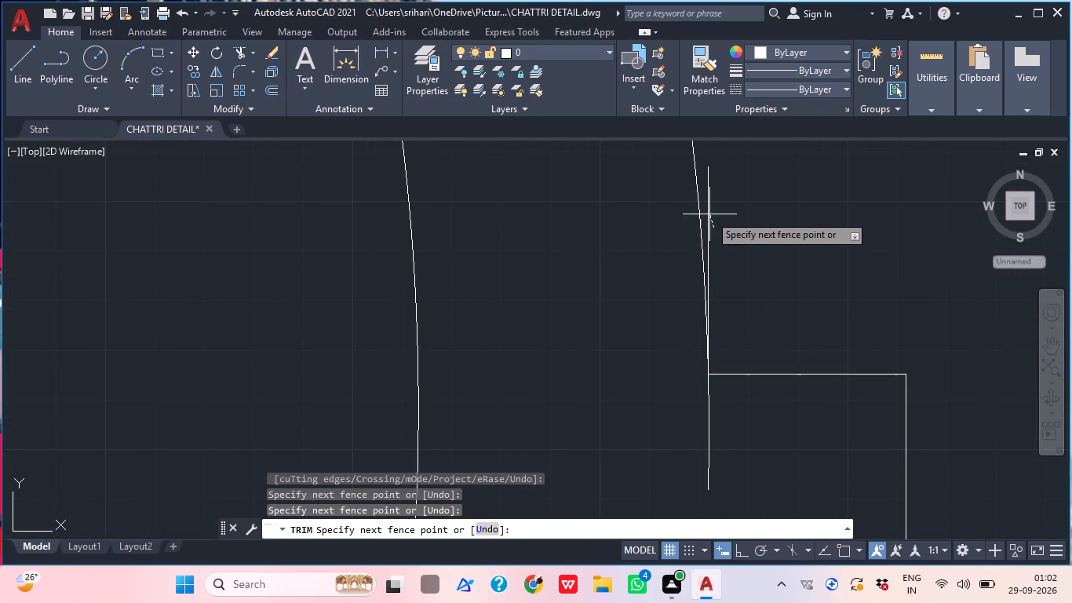
pyautogui.click(707, 209)
pyautogui.moveTo(722, 428); pyautogui.dragTo(714, 428)
pyautogui.click(700, 428)
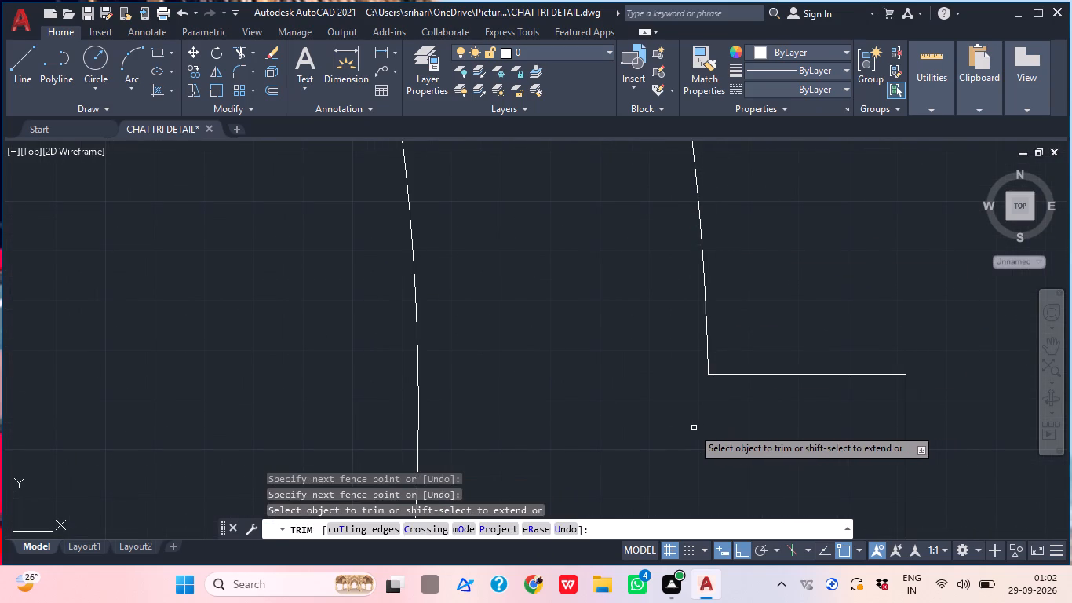
pyautogui.press('Escape')
# Examine the dome's junction with the columns and the whole elevation alongside the plan and bracket detail.
pyautogui.scroll(-1, 680, 424)
pyautogui.moveTo(550, 479); pyautogui.dragTo(595, 249, button='middle')
pyautogui.scroll(-2, 599, 242)
pyautogui.scroll(2, 585, 342)
pyautogui.scroll(-3, 563, 351)
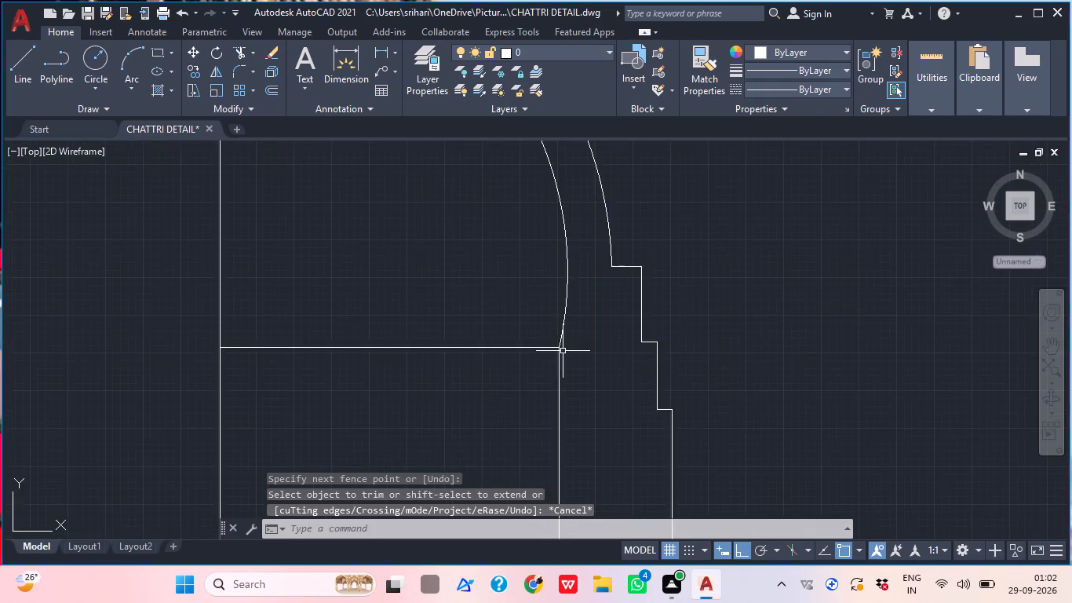
pyautogui.scroll(1, 563, 351)
pyautogui.scroll(-1, 563, 351)
pyautogui.middleClick(571, 346)
pyautogui.scroll(-7, 571, 346)
pyautogui.moveTo(574, 382); pyautogui.dragTo(584, 367, button='middle')
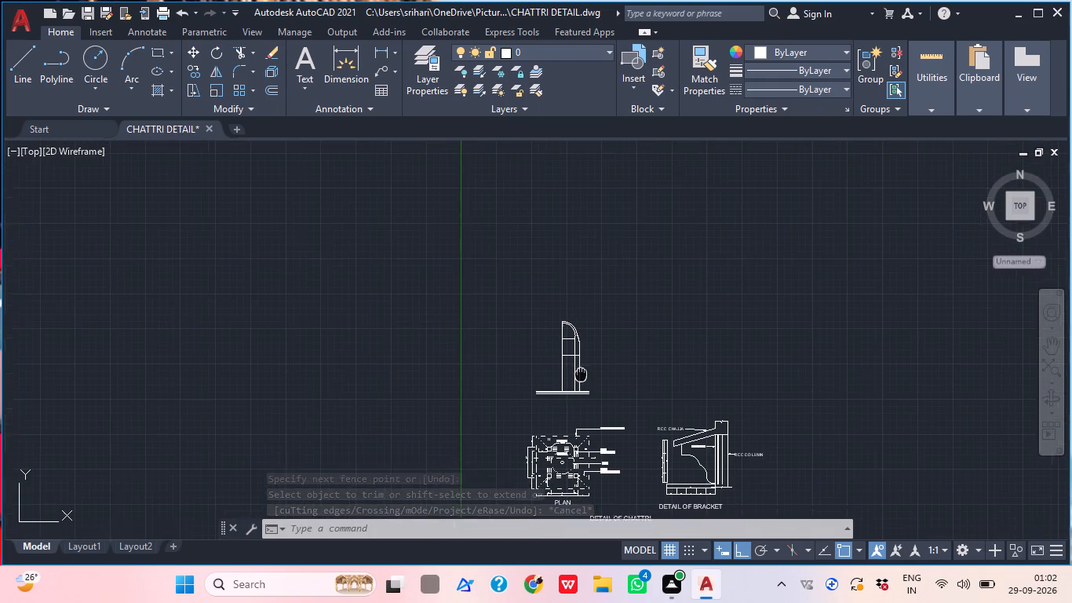
pyautogui.moveTo(584, 367); pyautogui.dragTo(577, 349, button='middle')
pyautogui.moveTo(587, 317); pyautogui.dragTo(468, 296, button='middle')
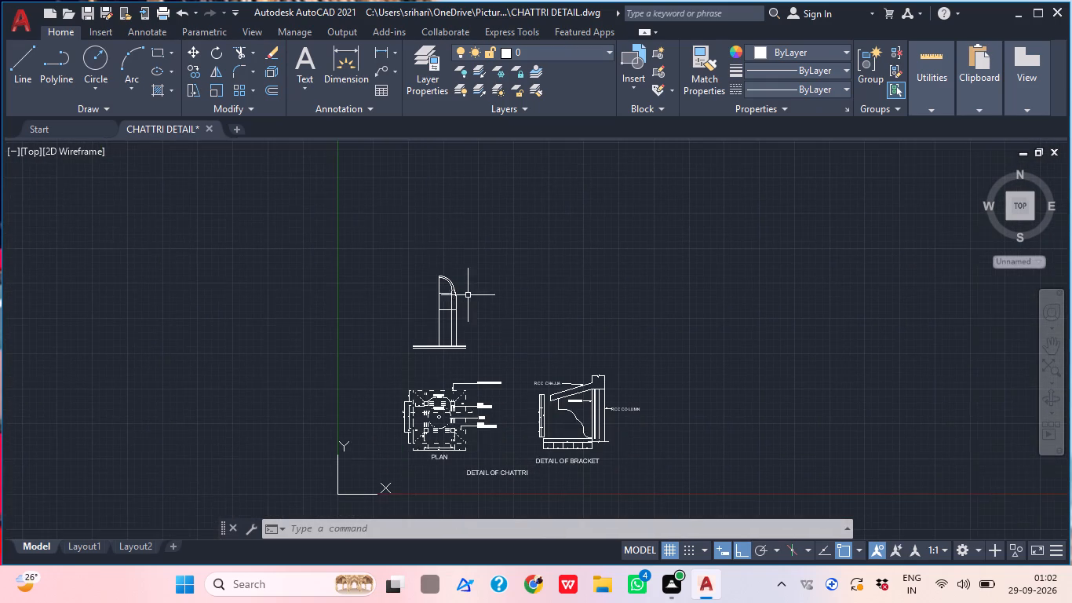
# With Ortho off, draw a sloping slab outline from the outer column line below the steps, top edge about 502 long at 25° downward.
pyautogui.scroll(4, 480, 302)
pyautogui.moveTo(425, 317); pyautogui.dragTo(421, 308, button='middle')
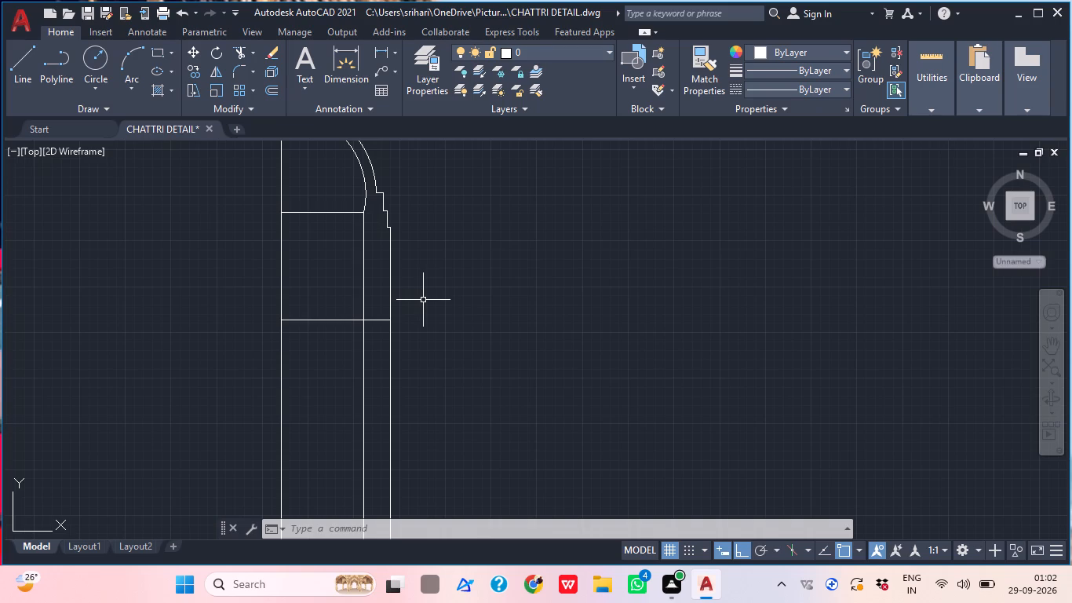
pyautogui.press('l')
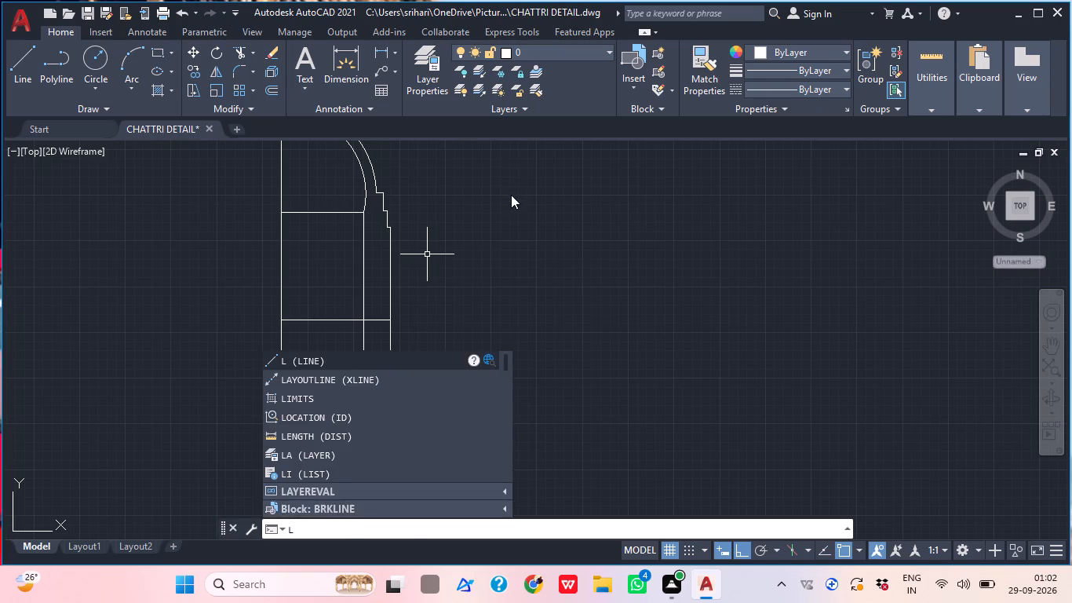
pyautogui.press('Return')
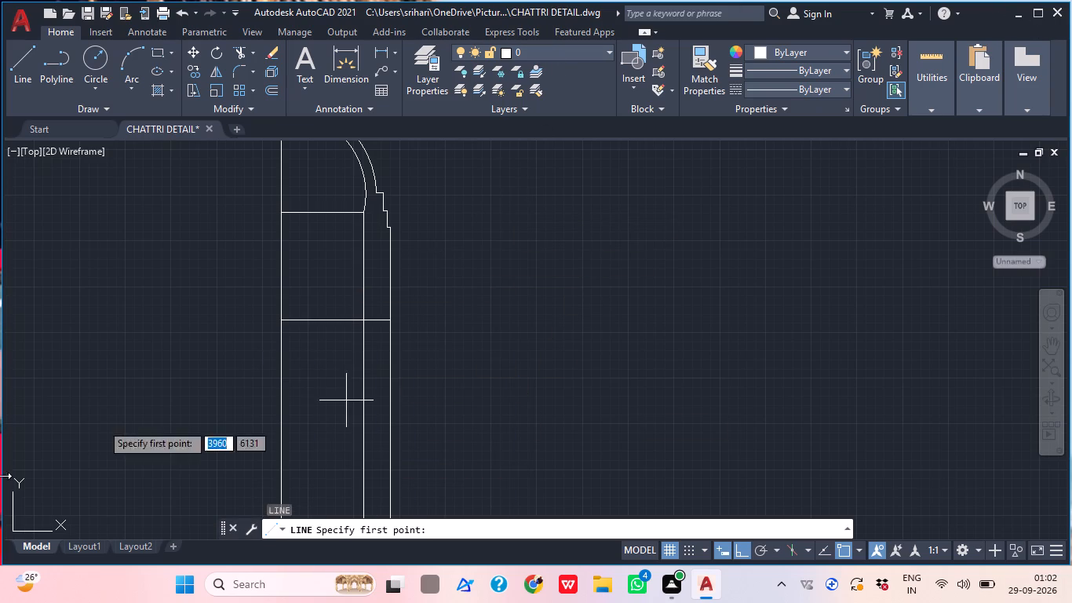
pyautogui.click(750, 553)
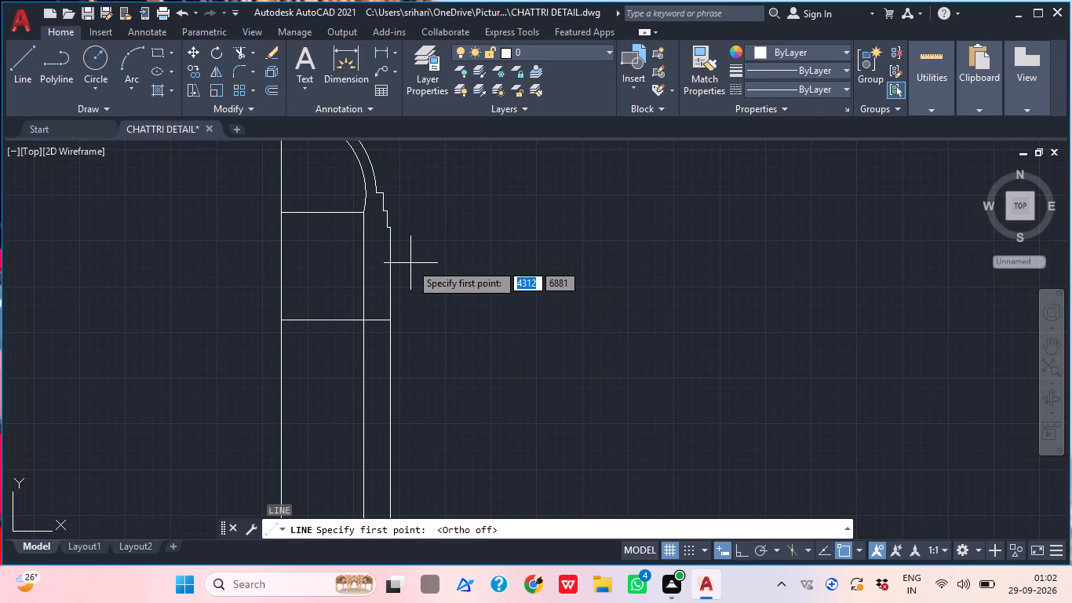
pyautogui.scroll(1, 376, 233)
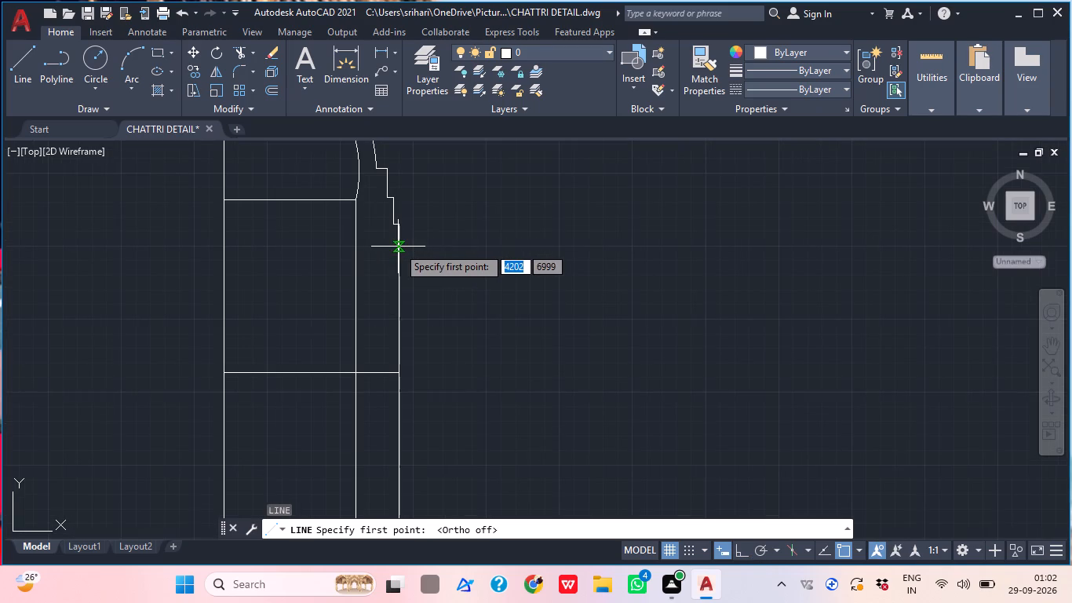
pyautogui.scroll(2, 398, 247)
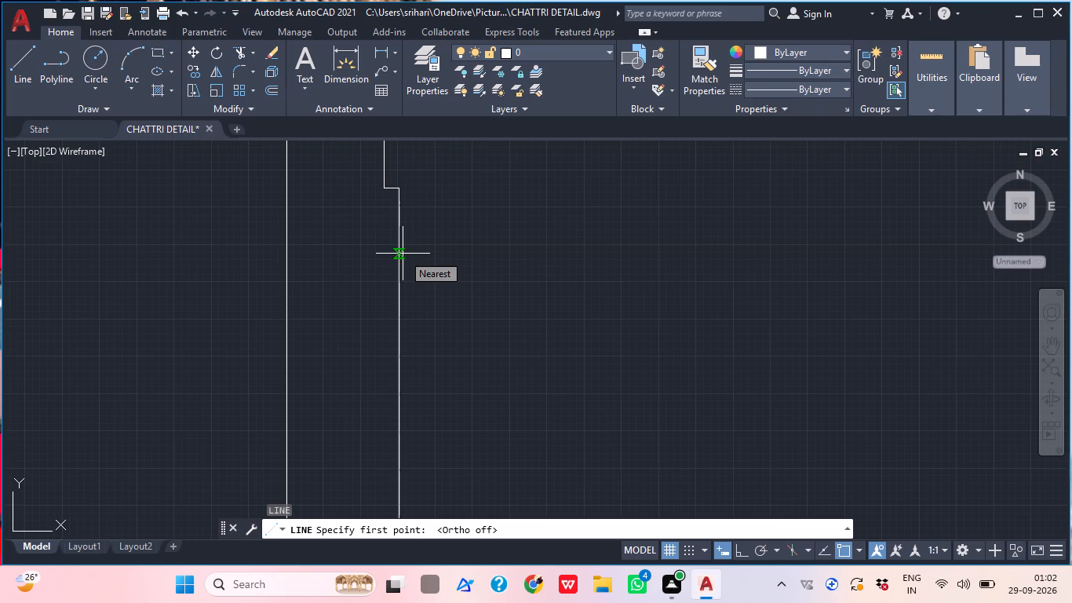
pyautogui.click(399, 250)
pyautogui.scroll(-2, 399, 250)
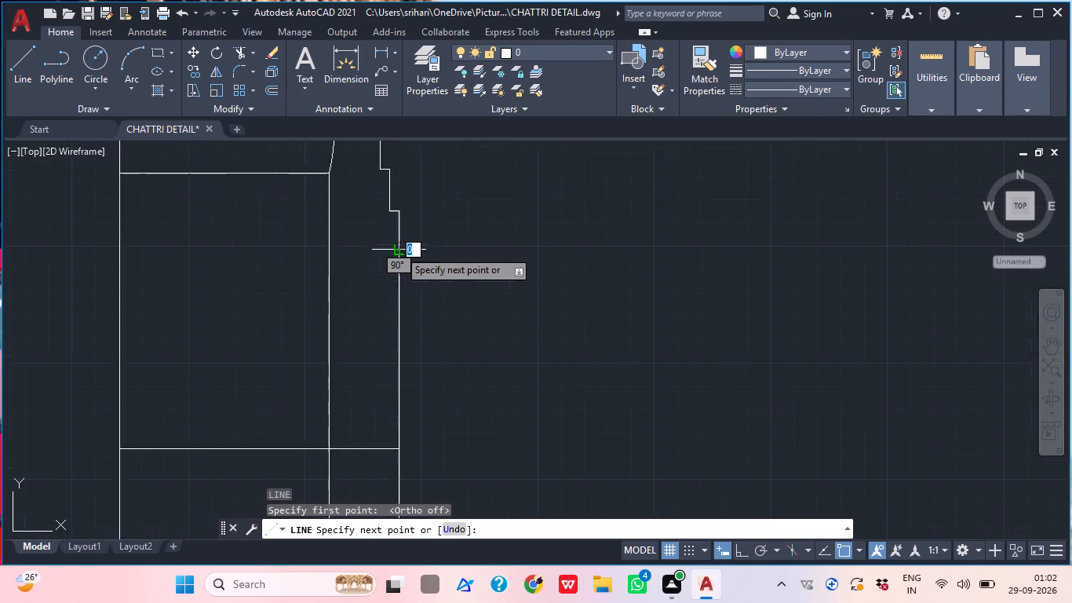
pyautogui.scroll(-1, 399, 250)
pyautogui.scroll(1, 465, 288)
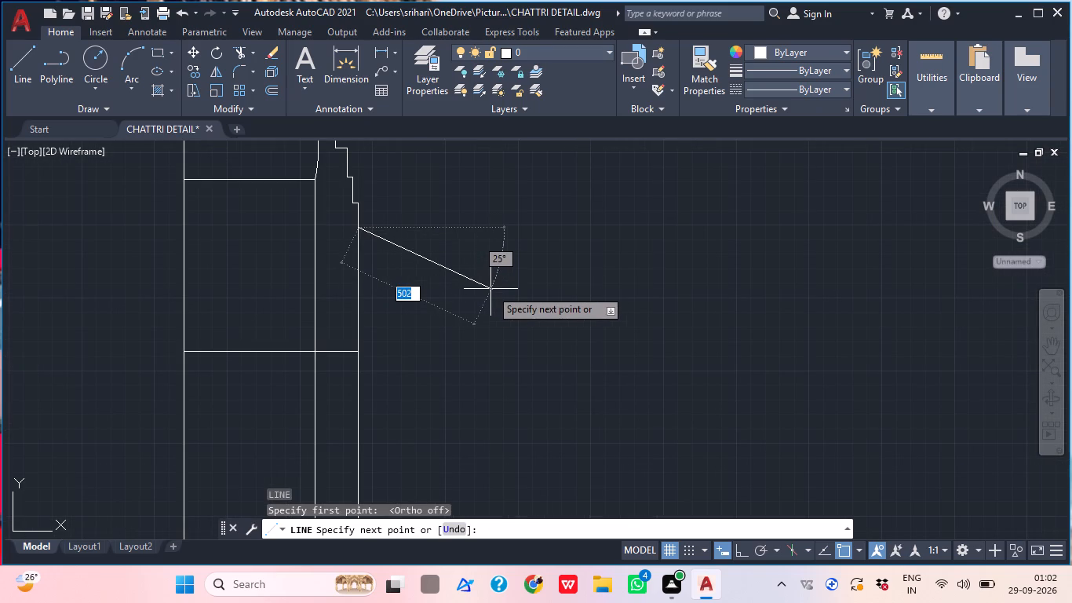
pyautogui.click(490, 289)
pyautogui.scroll(2, 478, 303)
pyautogui.click(488, 295)
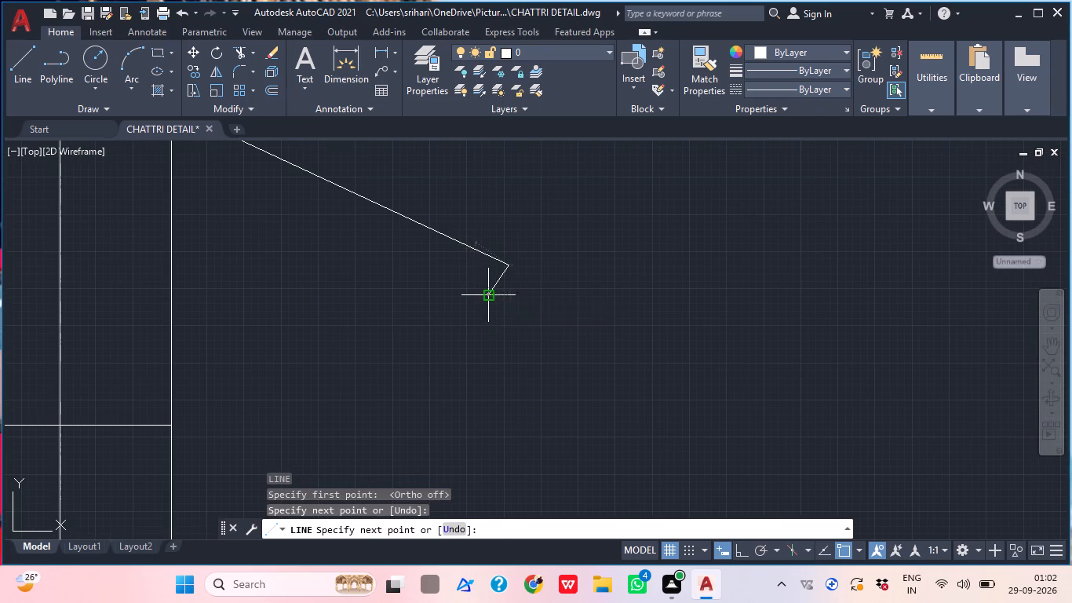
pyautogui.moveTo(395, 245); pyautogui.dragTo(439, 315, button='middle')
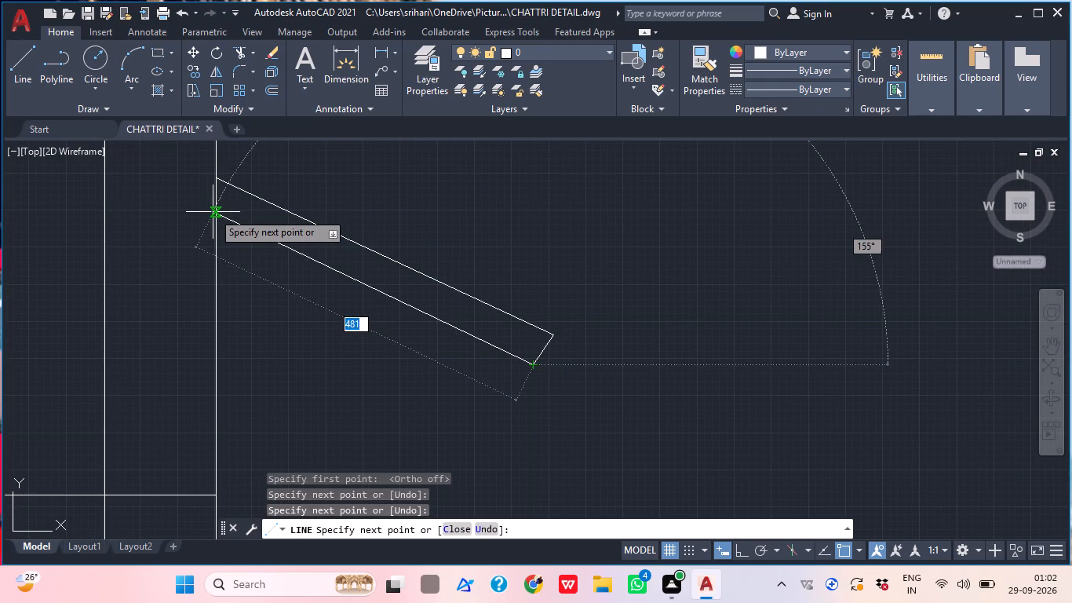
pyautogui.click(217, 221)
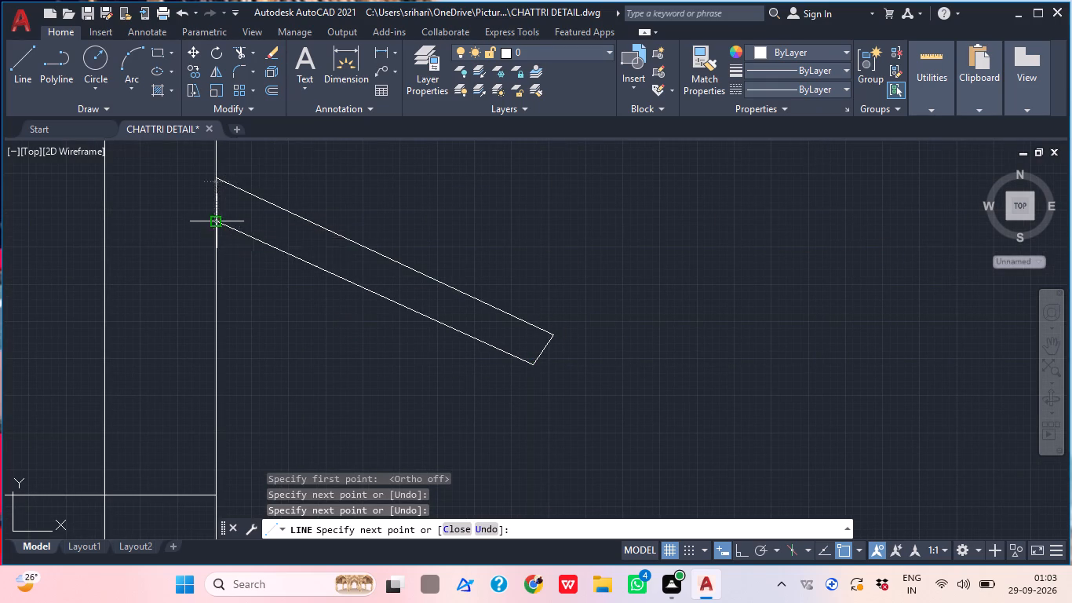
pyautogui.moveTo(275, 215); pyautogui.dragTo(302, 263, button='middle')
pyautogui.scroll(-1, 276, 215)
pyautogui.press('Escape')
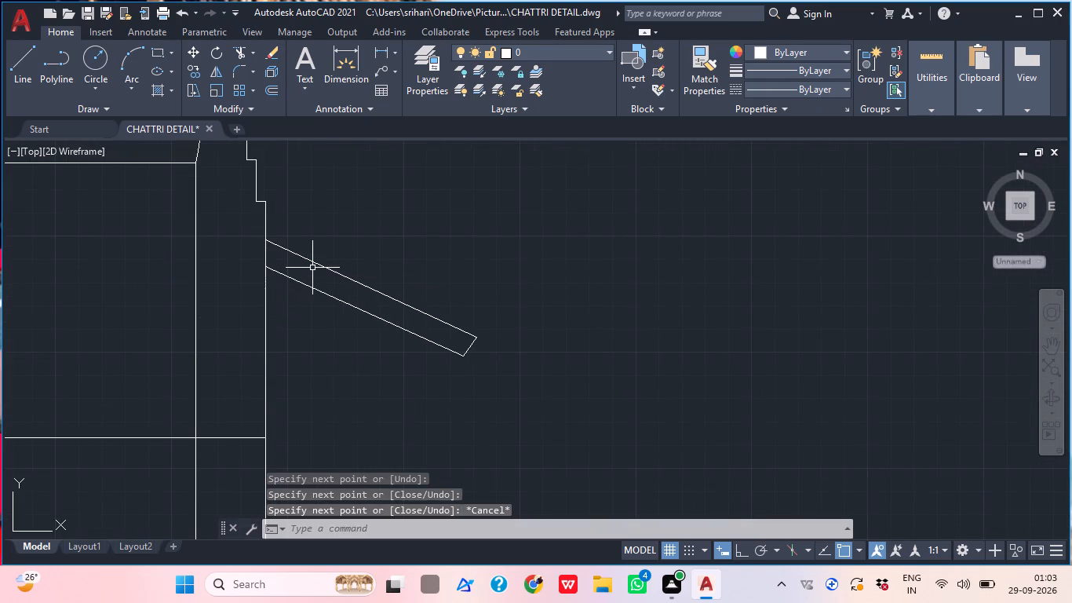
# Trim the outer column line between the sloping slab's upper and lower edges.
pyautogui.write('TR')
pyautogui.press('Return')
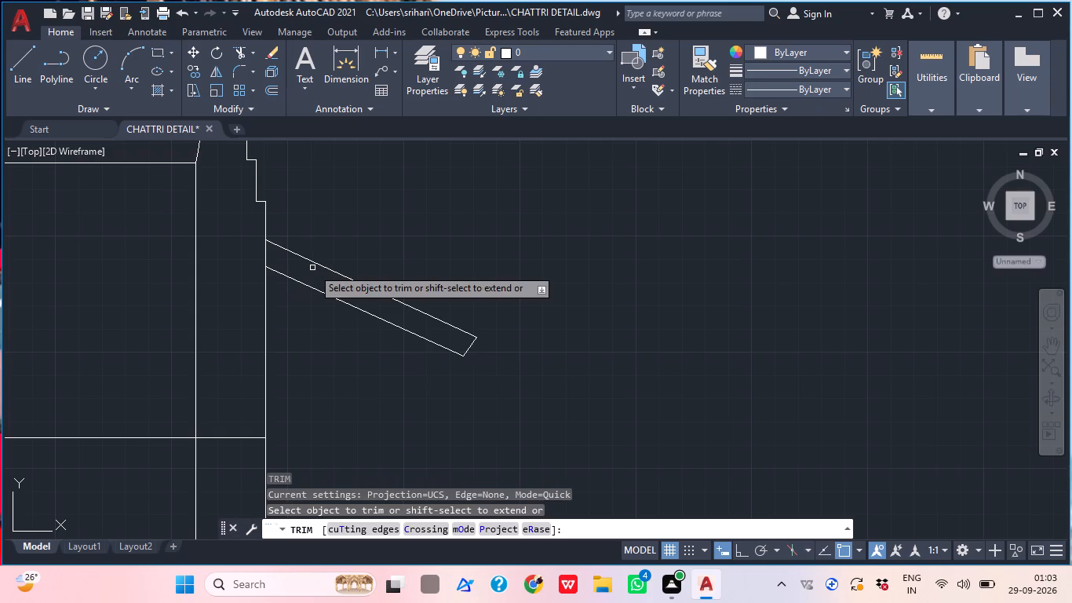
pyautogui.scroll(1, 152, 183)
pyautogui.click(295, 271)
pyautogui.click(363, 319)
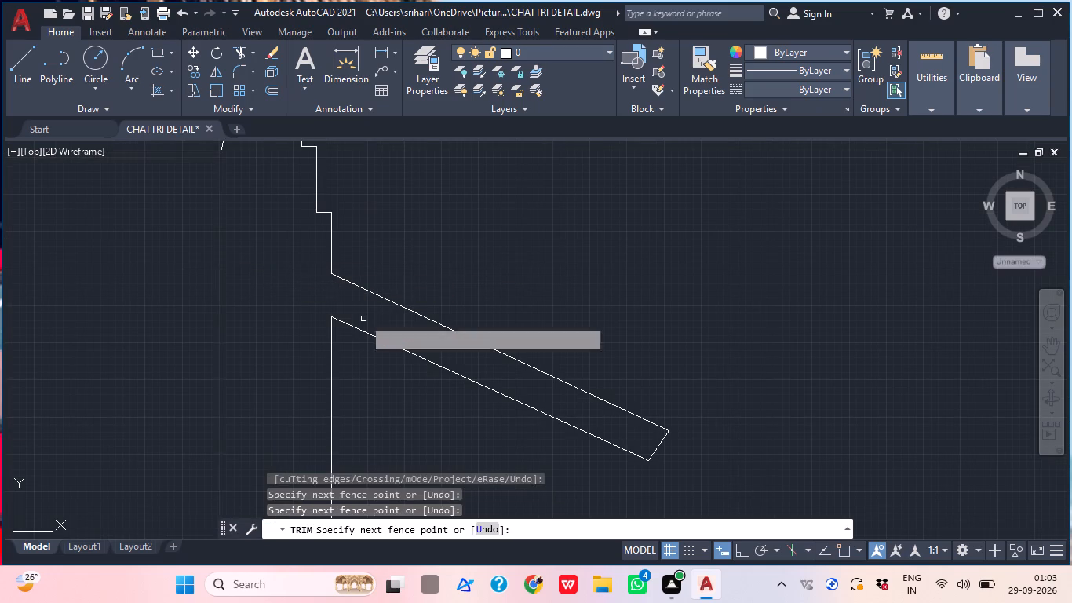
pyautogui.press('Escape')
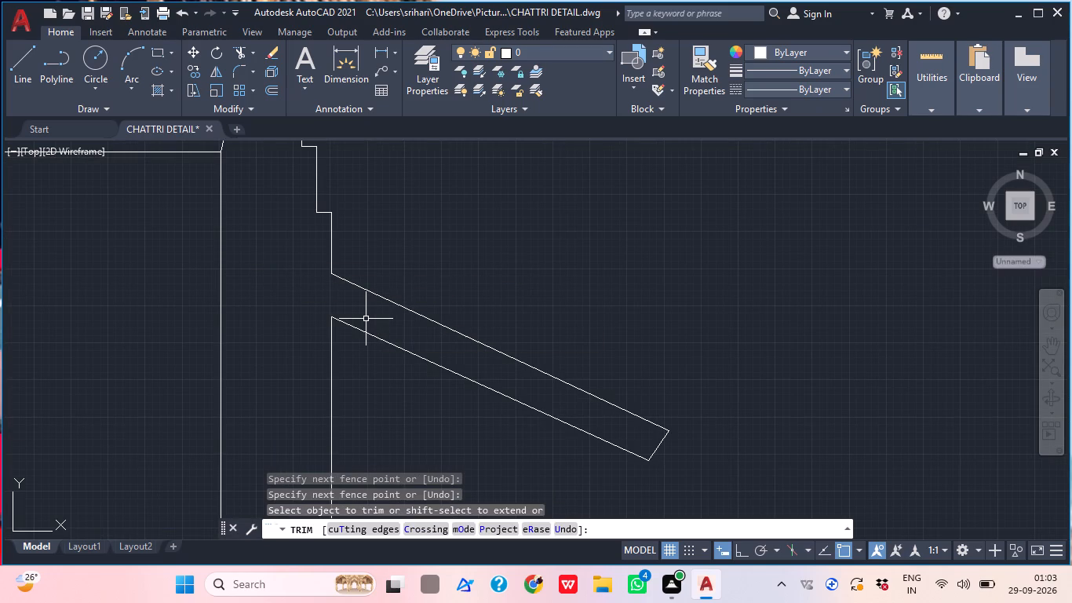
# With Ortho on, draw a short vertical line down from the sloping slab's underside near its outer end.
pyautogui.scroll(-2, 403, 298)
pyautogui.moveTo(415, 320); pyautogui.dragTo(450, 157, button='middle')
pyautogui.scroll(-1, 419, 300)
pyautogui.scroll(-1, 472, 185)
pyautogui.moveTo(476, 195); pyautogui.dragTo(455, 254, button='middle')
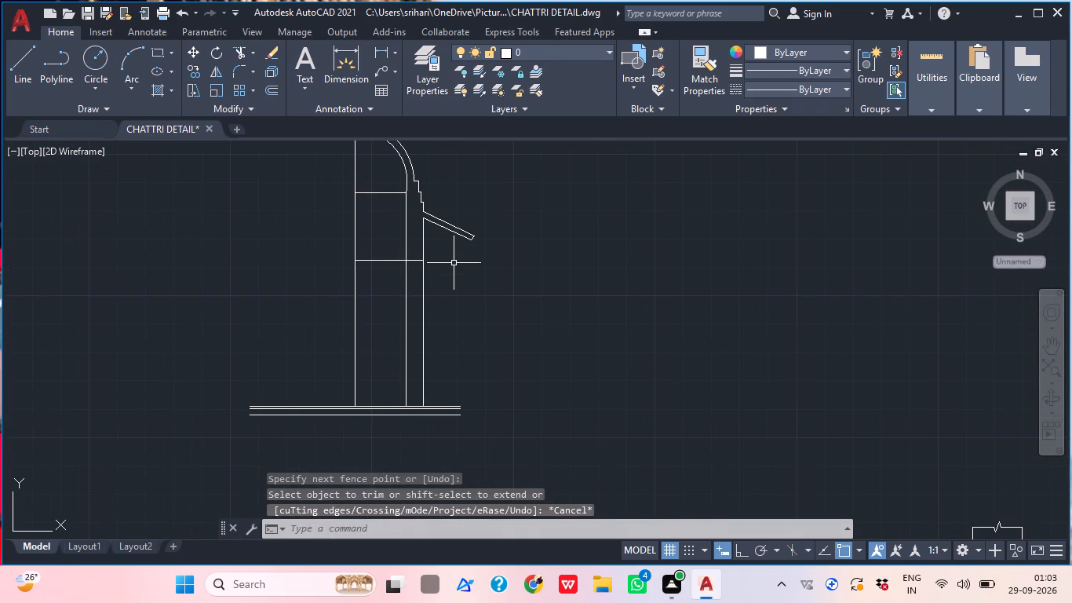
pyautogui.moveTo(446, 278); pyautogui.dragTo(439, 295, button='middle')
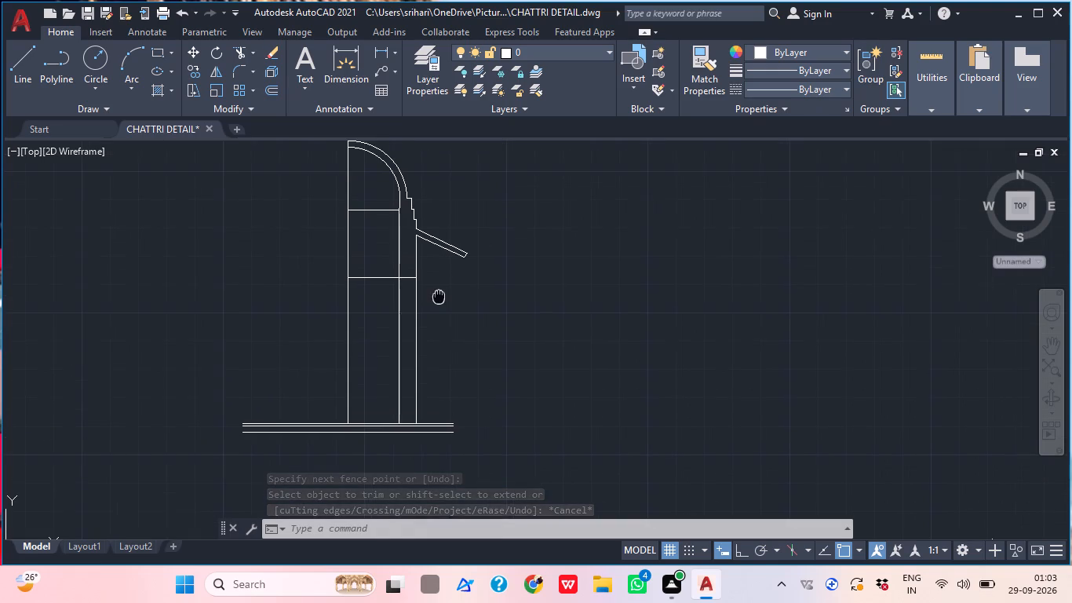
pyautogui.moveTo(439, 295); pyautogui.dragTo(438, 295, button='middle')
pyautogui.scroll(2, 444, 291)
pyautogui.moveTo(458, 230); pyautogui.dragTo(443, 300, button='middle')
pyautogui.press('l')
pyautogui.press('Return')
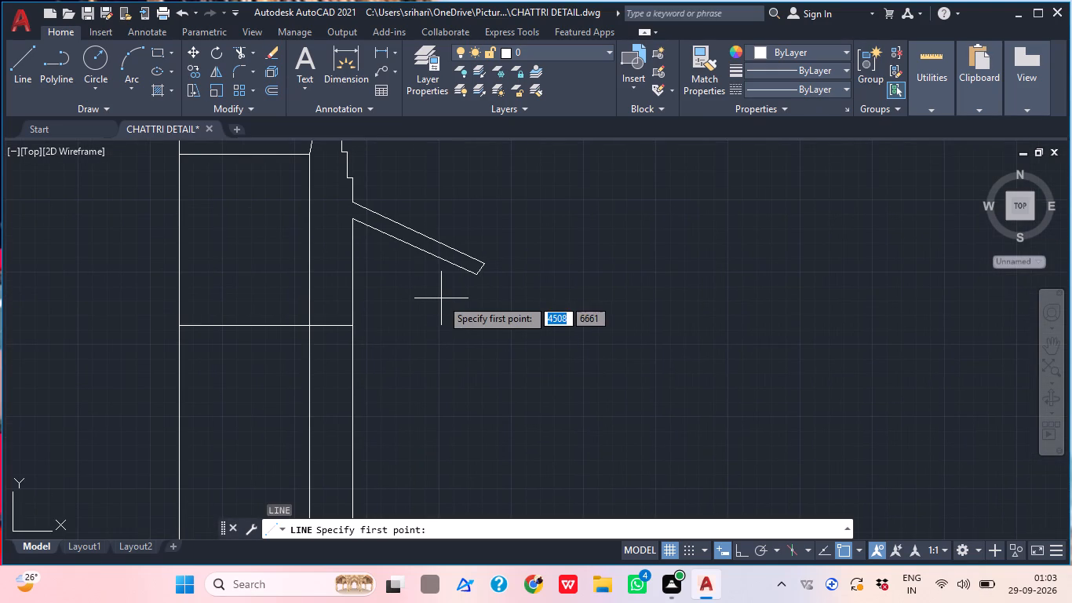
pyautogui.scroll(2, 454, 287)
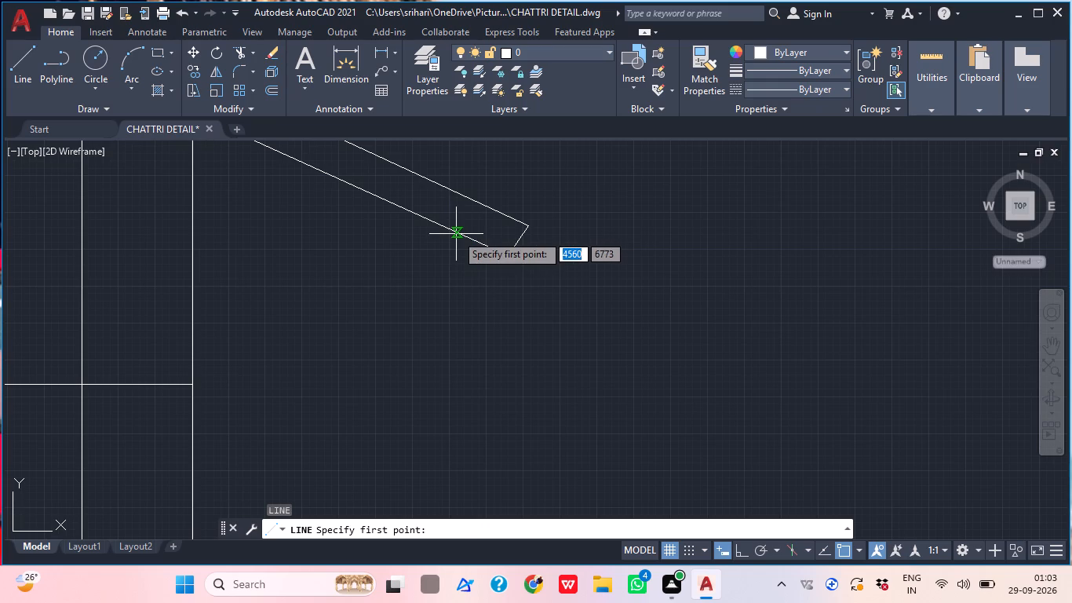
pyautogui.click(456, 234)
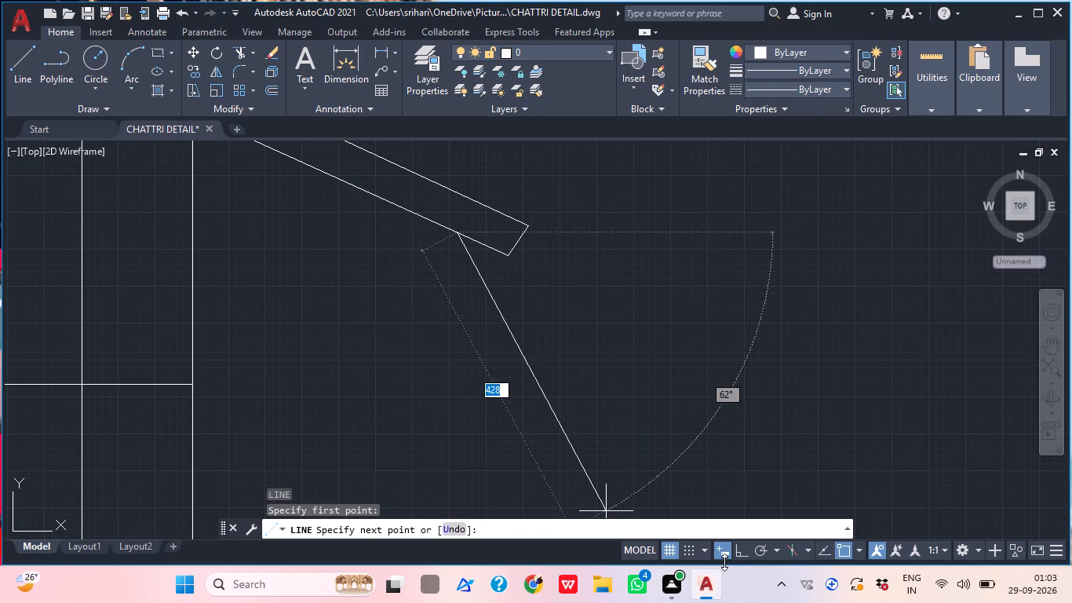
pyautogui.click(743, 555)
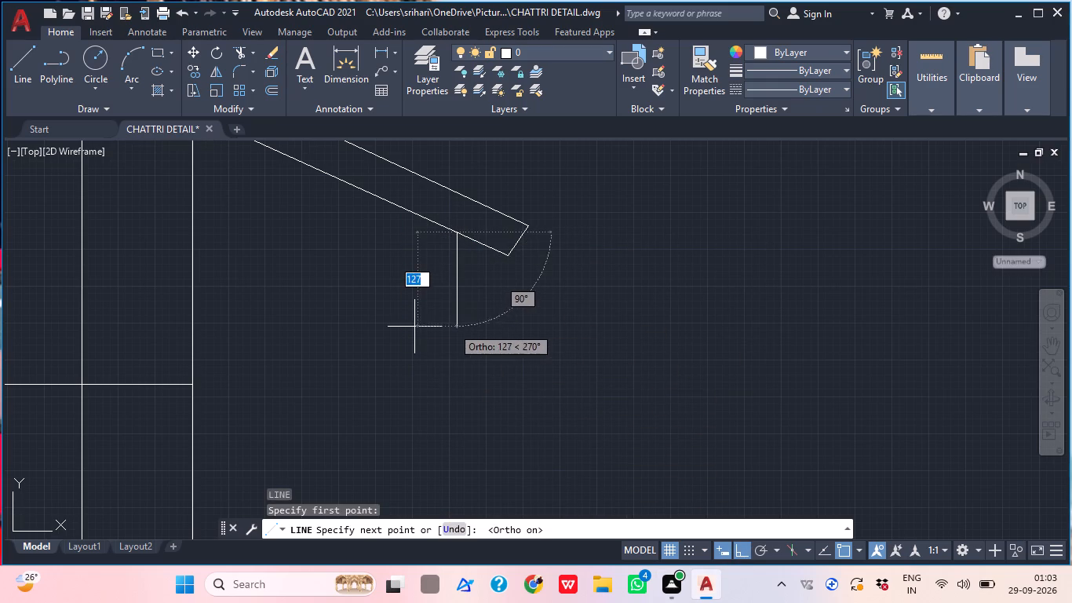
pyautogui.click(443, 307)
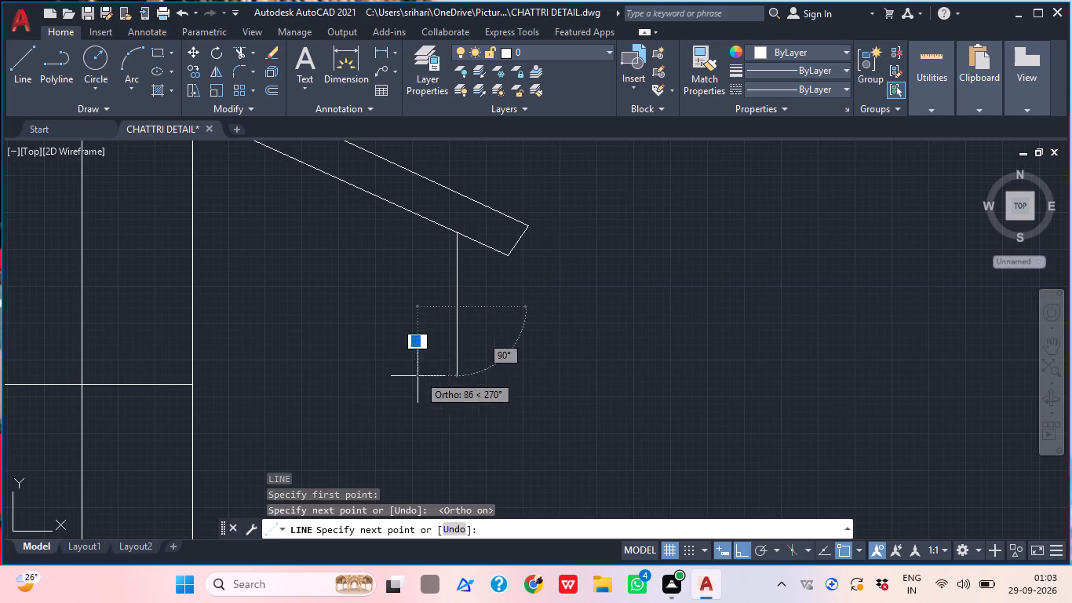
pyautogui.press('Escape')
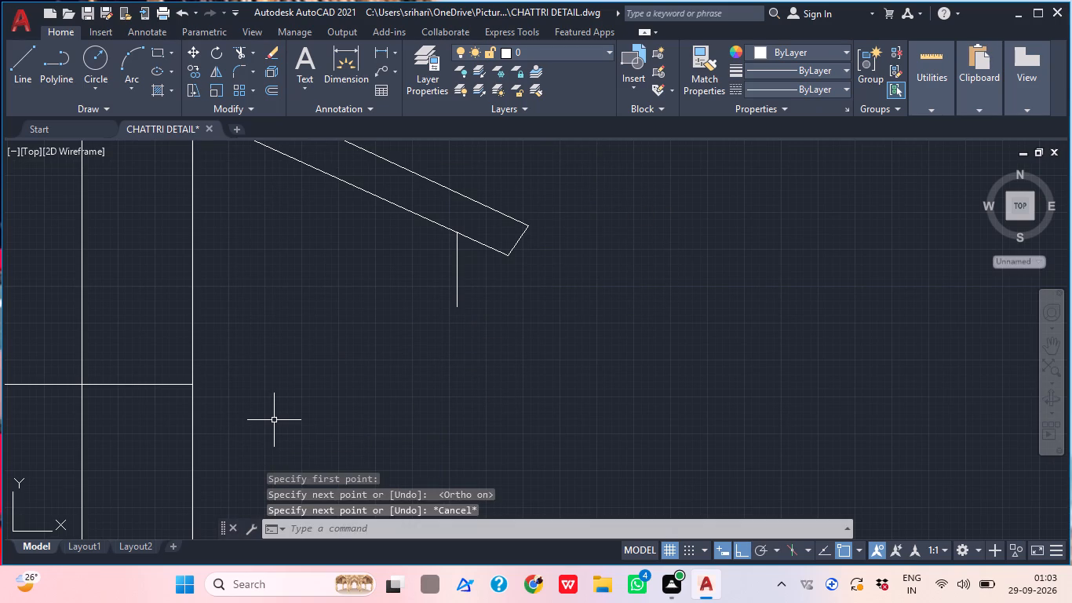
# Draw a narrow rectangle about 49 wide and 580 long between the two column lines, hanging down from the horizontal line below the chajja.
pyautogui.scroll(-2, 286, 428)
pyautogui.moveTo(283, 437); pyautogui.dragTo(300, 389, button='middle')
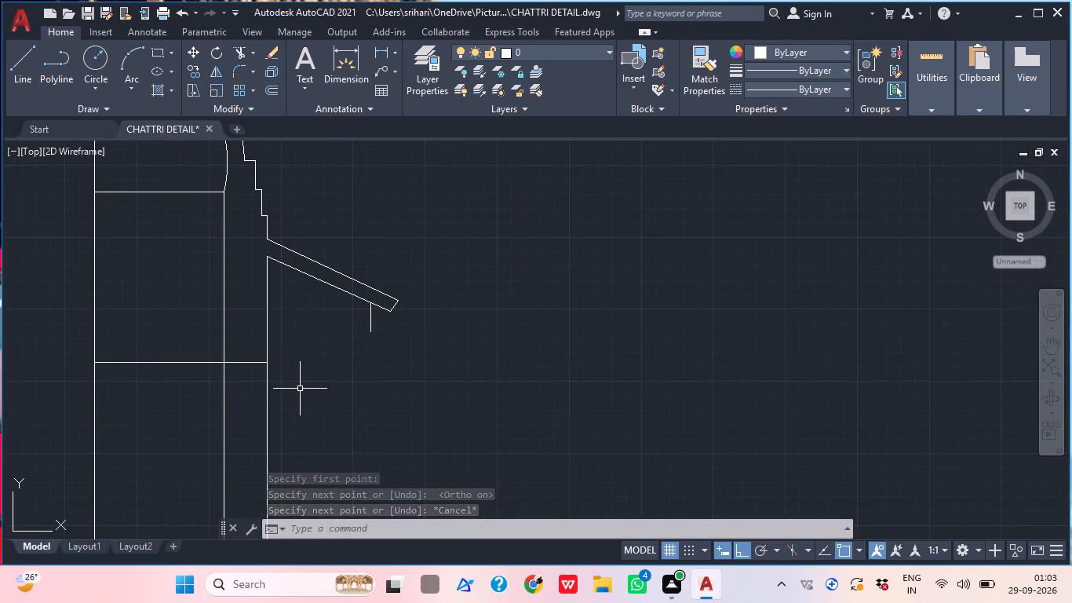
pyautogui.moveTo(296, 399); pyautogui.dragTo(352, 345, button='middle')
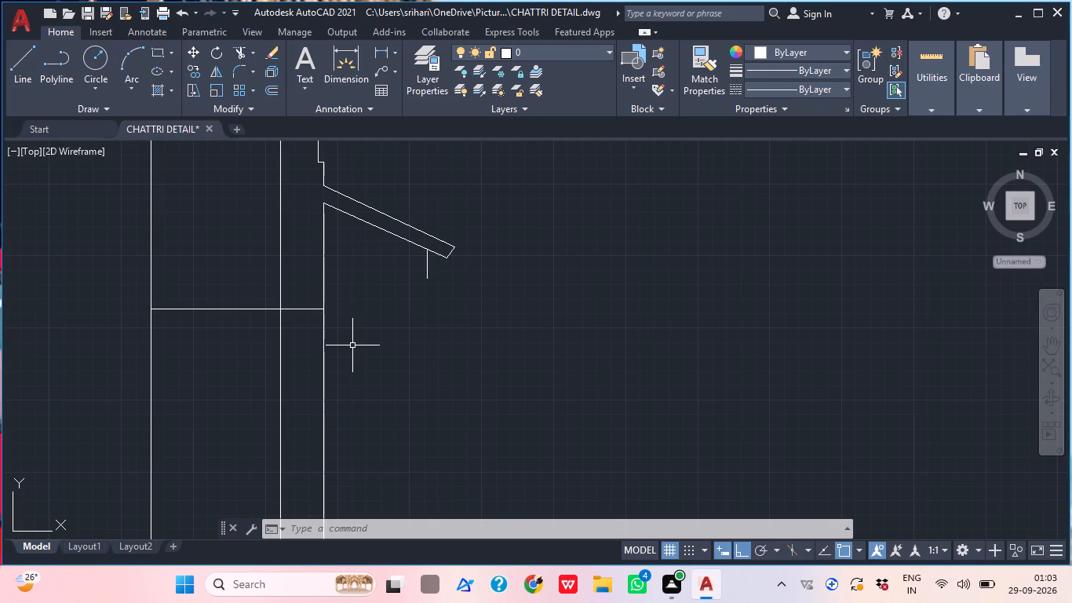
pyautogui.write('REC')
pyautogui.press('Return')
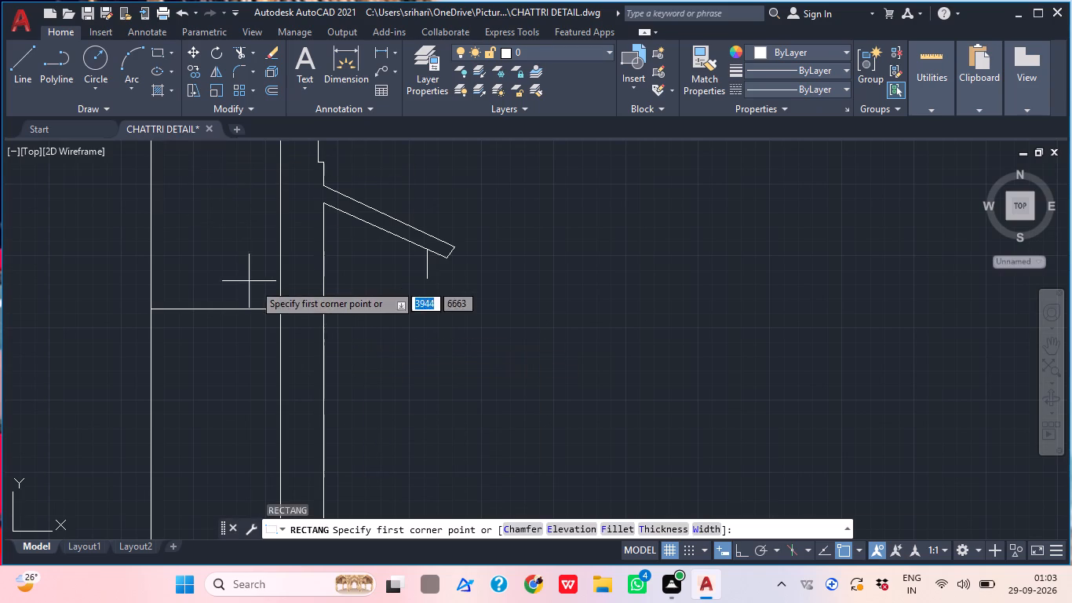
pyautogui.scroll(3, 303, 309)
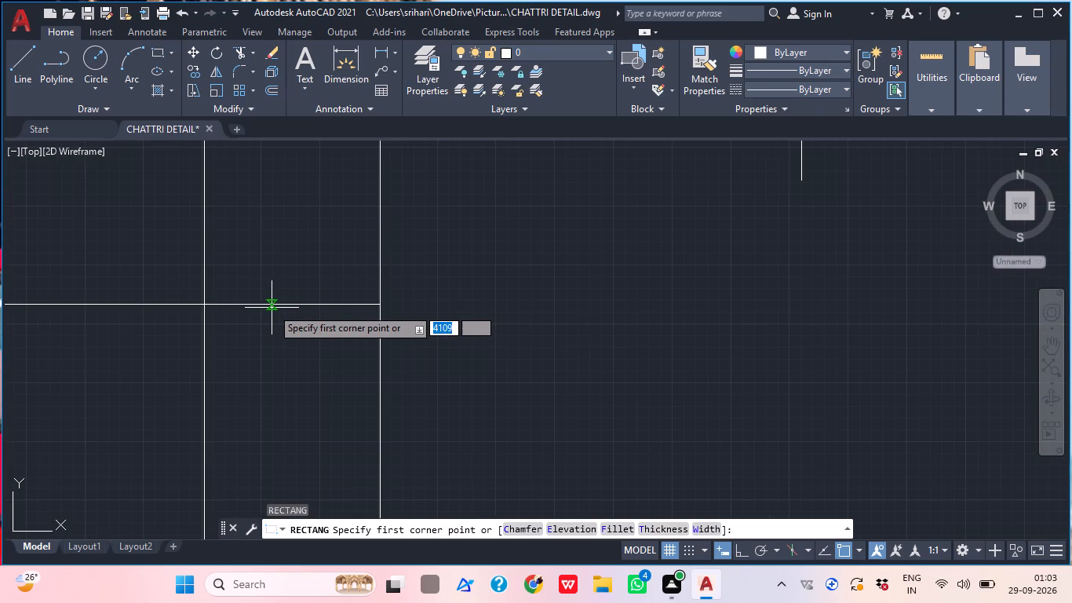
pyautogui.click(261, 306)
pyautogui.scroll(-2, 265, 307)
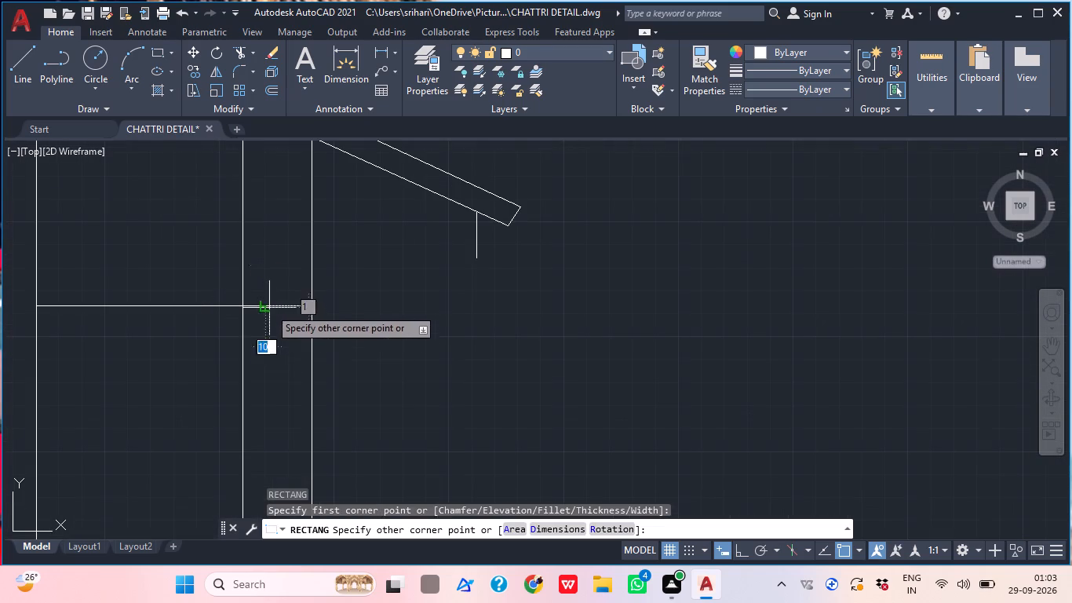
pyautogui.moveTo(287, 437); pyautogui.dragTo(289, 326, button='middle')
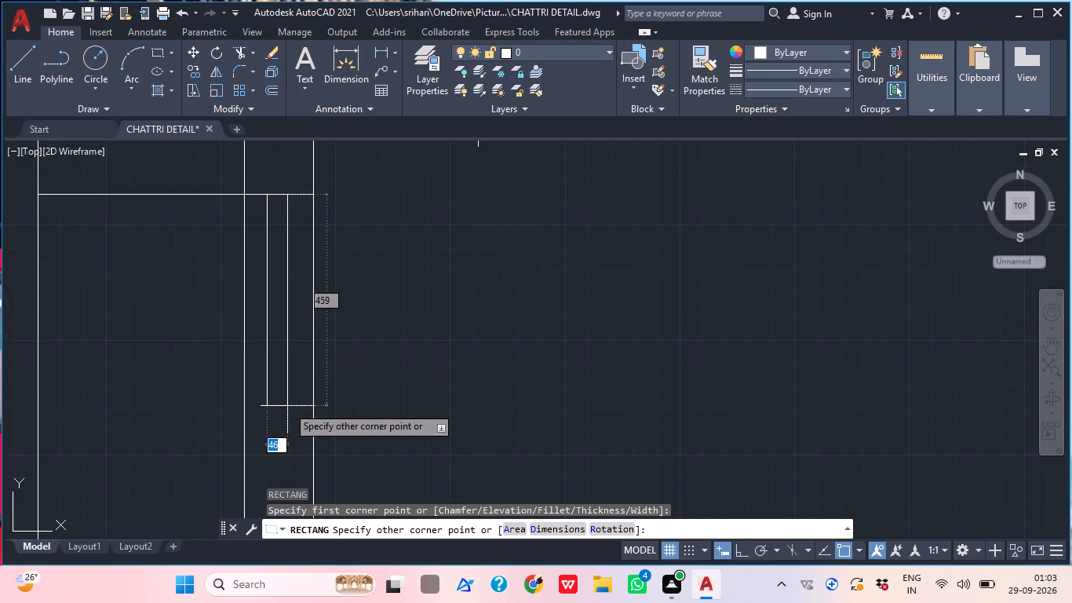
pyautogui.scroll(-1, 299, 439)
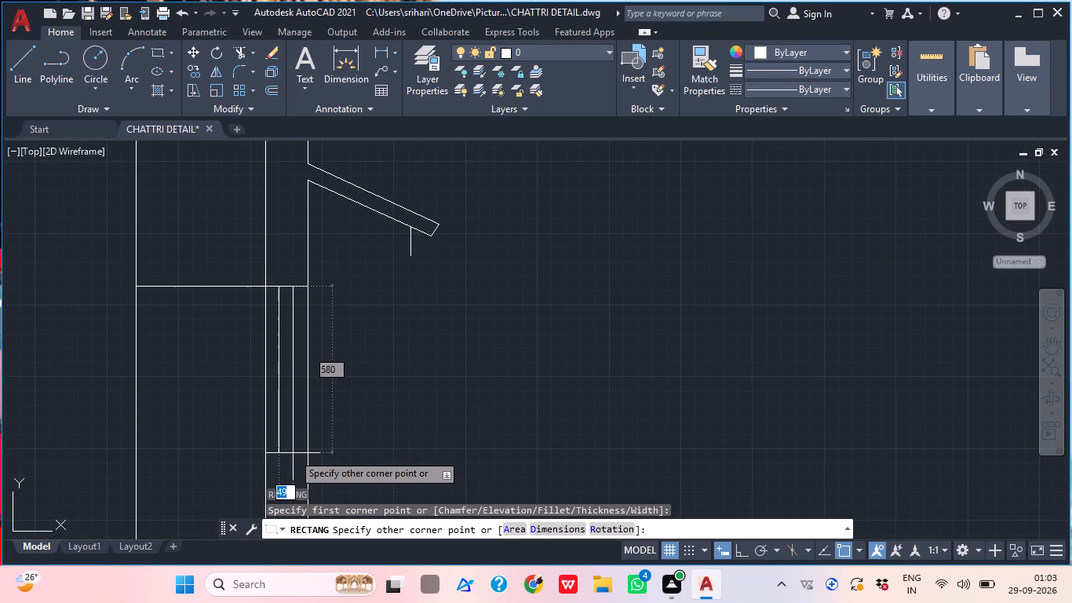
pyautogui.click(293, 447)
# With Ortho off, draw a three-point arc bulging outward from the outer column line below the sloping slab as the bracket's lowest curve.
pyautogui.scroll(-3, 309, 429)
pyautogui.moveTo(360, 427); pyautogui.dragTo(360, 363, button='middle')
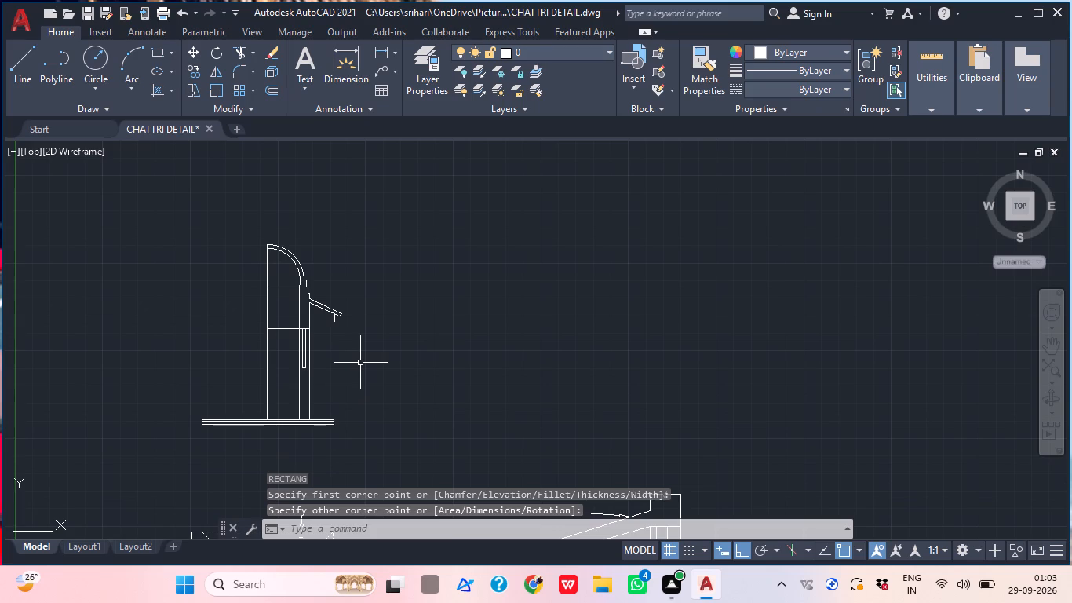
pyautogui.scroll(2, 359, 359)
pyautogui.moveTo(280, 314); pyautogui.dragTo(294, 361, button='middle')
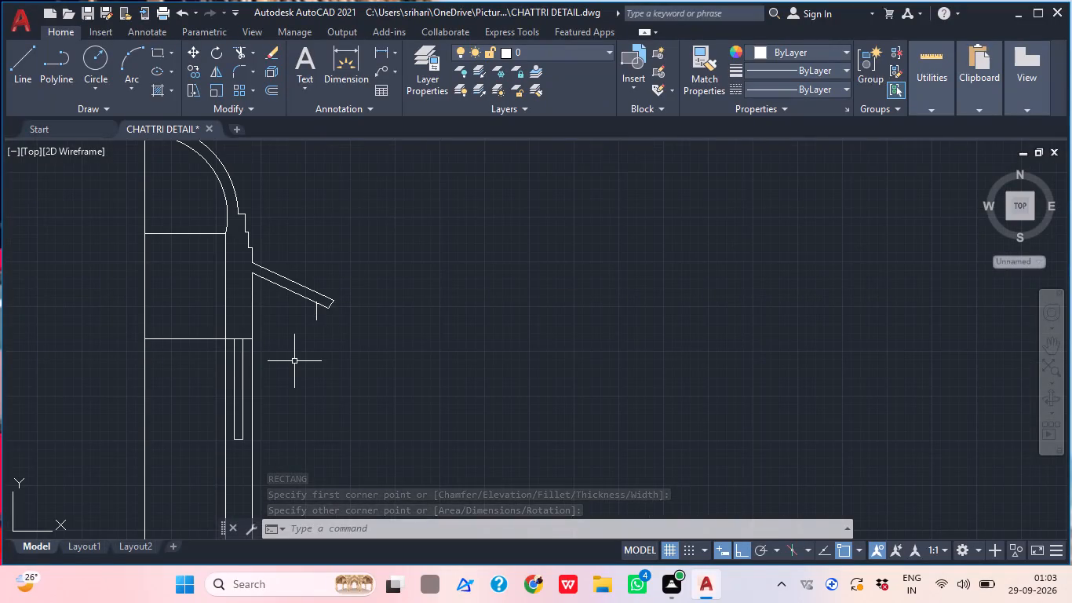
pyautogui.scroll(2, 294, 361)
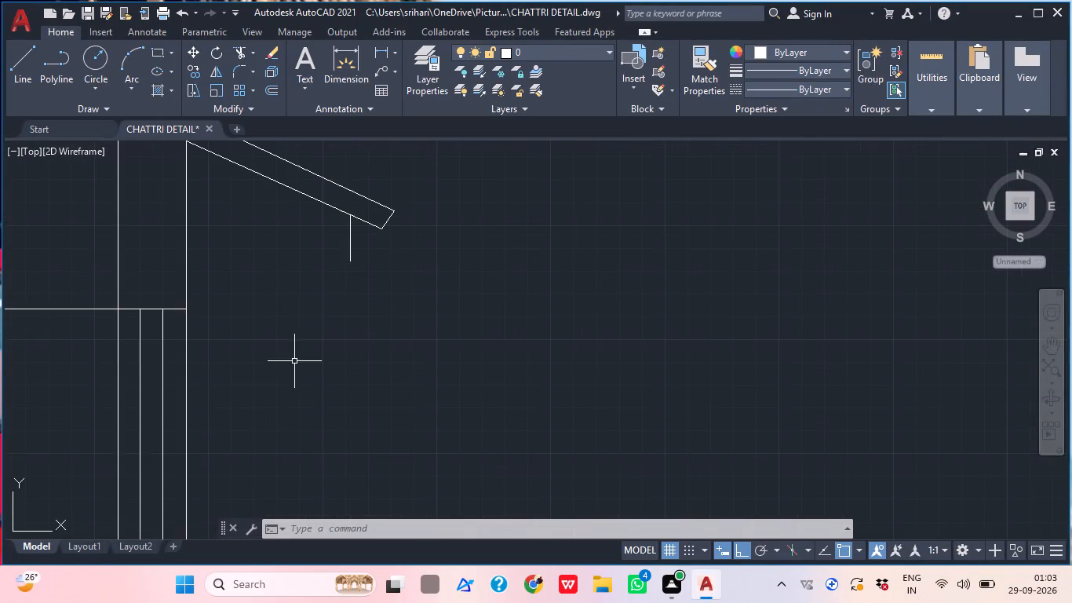
pyautogui.middleClick(294, 361)
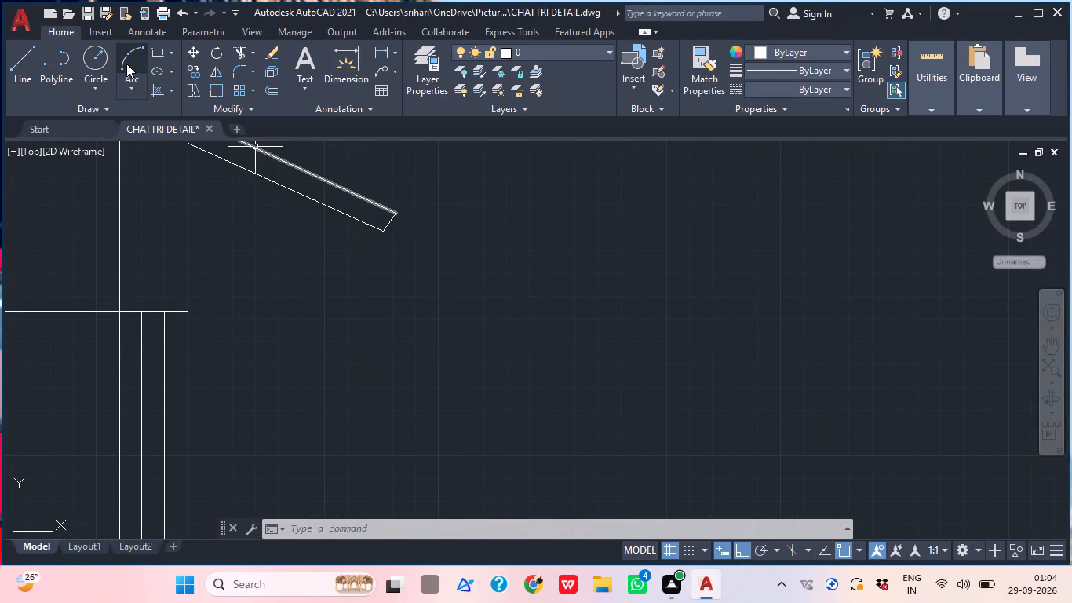
pyautogui.click(126, 64)
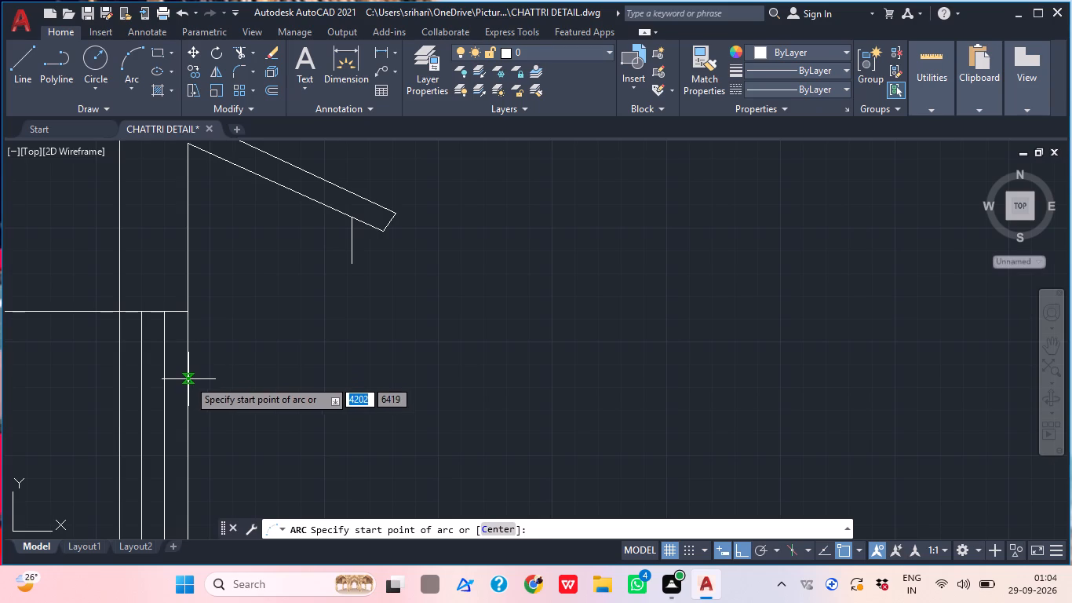
pyautogui.click(188, 379)
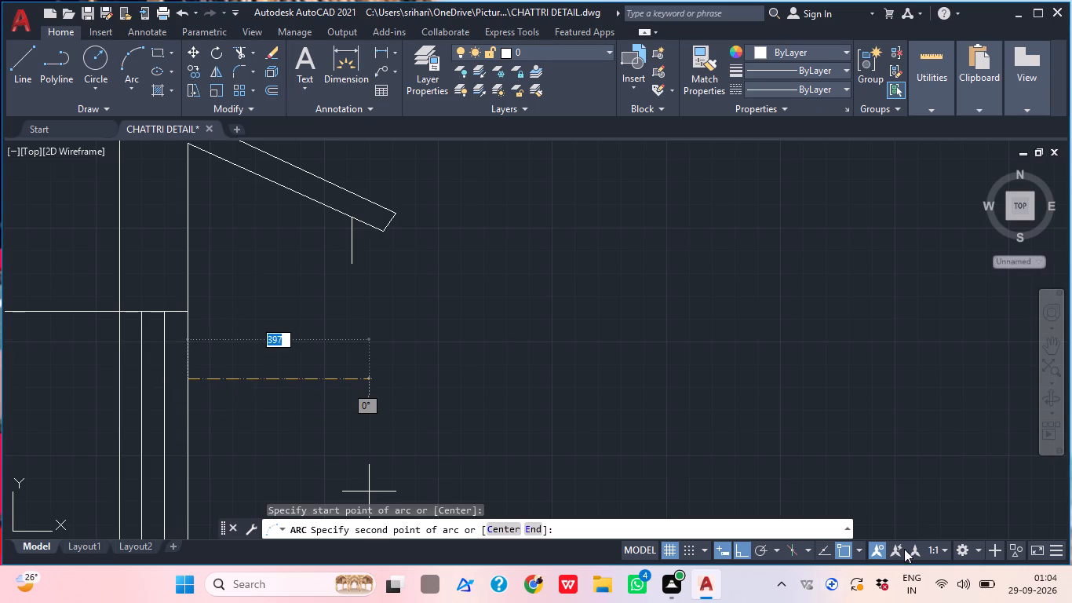
pyautogui.click(742, 554)
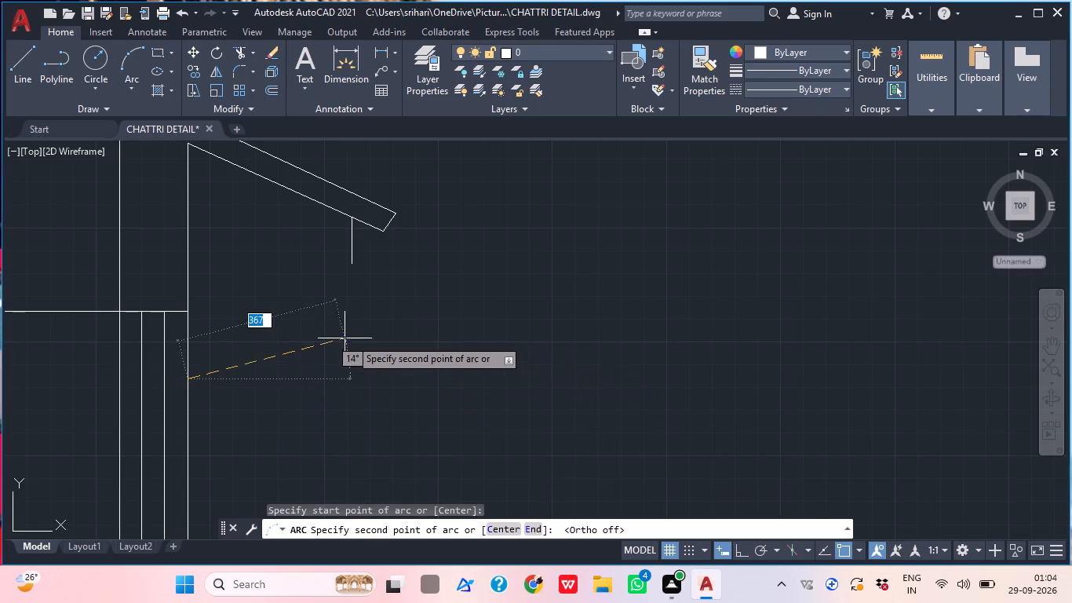
pyautogui.click(232, 343)
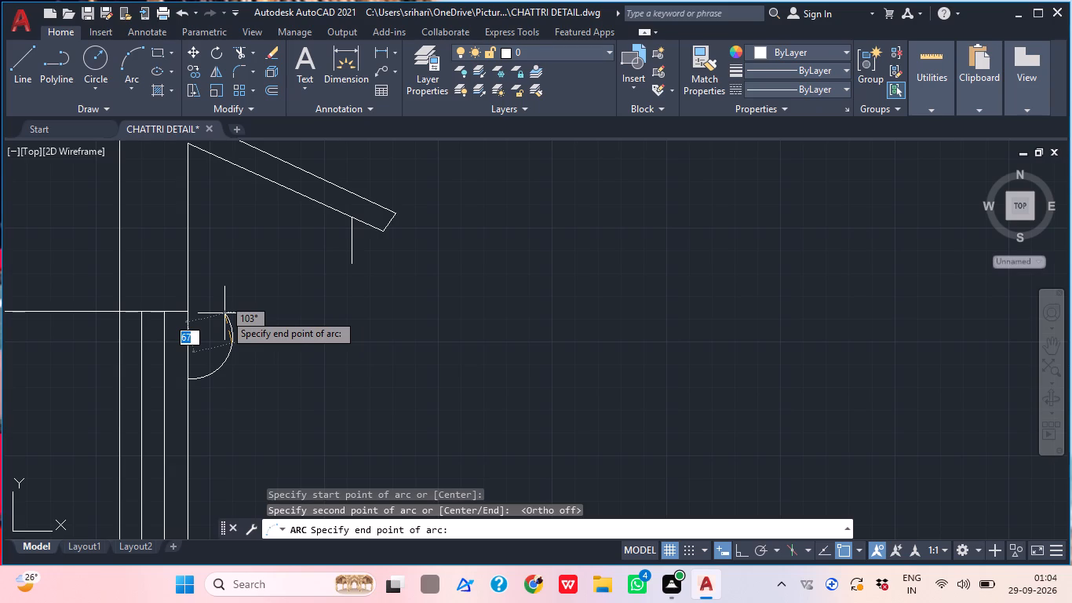
pyautogui.click(224, 313)
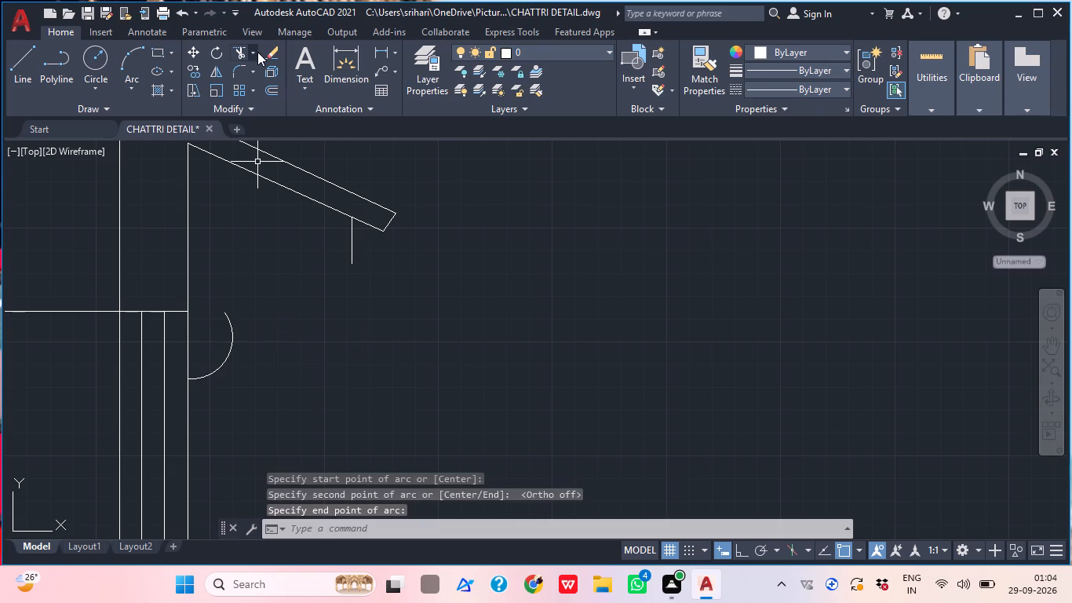
# Continue the bracket profile with two more three-point arcs, rising from the first arc through the lower end of the short vertical line.
pyautogui.click(119, 62)
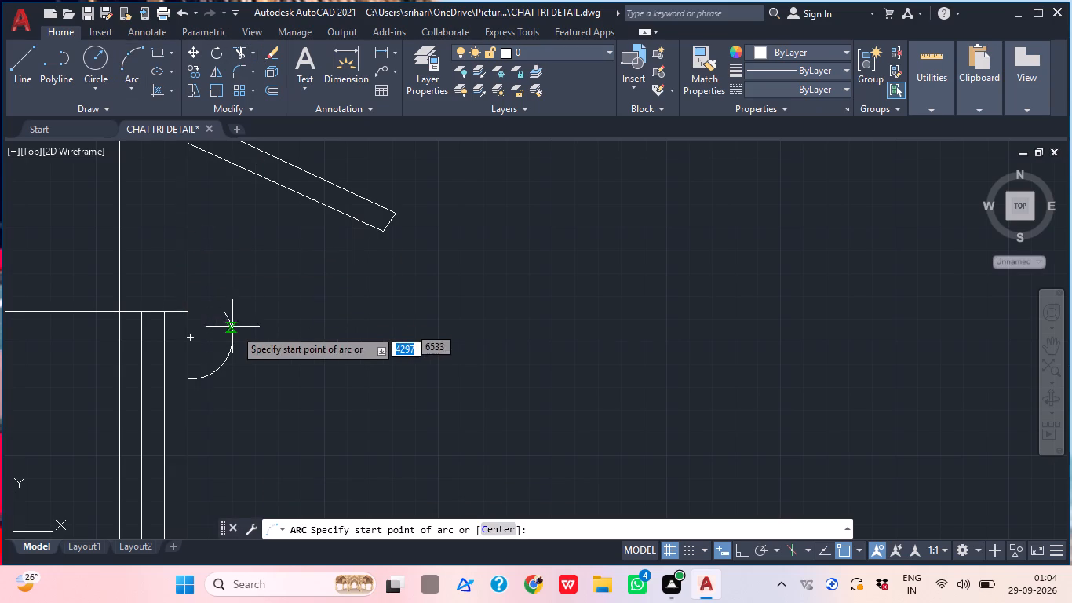
pyautogui.click(233, 331)
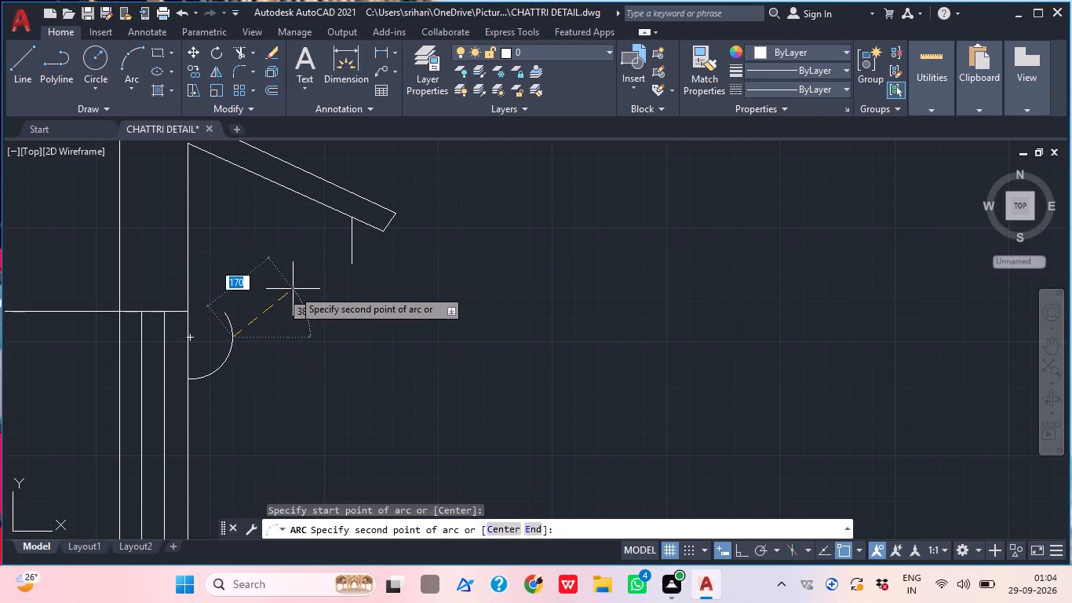
pyautogui.click(293, 289)
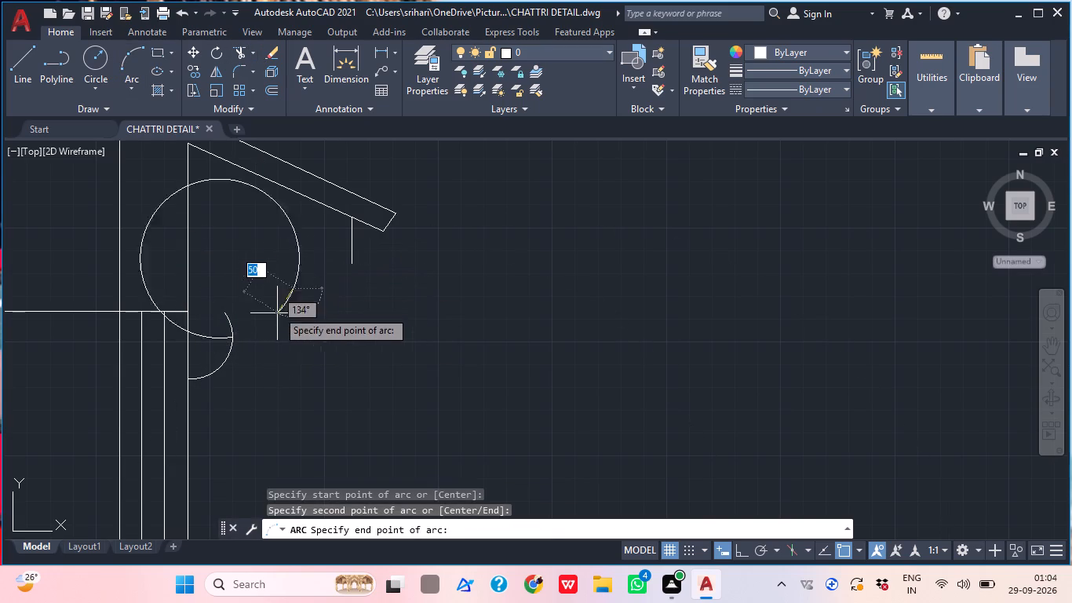
pyautogui.click(324, 299)
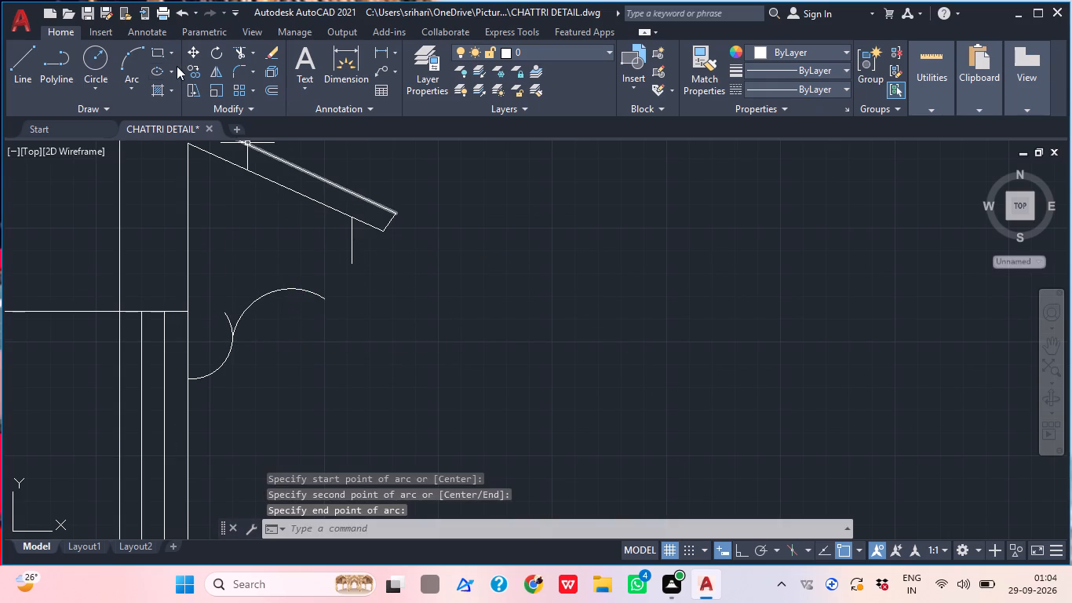
pyautogui.click(133, 58)
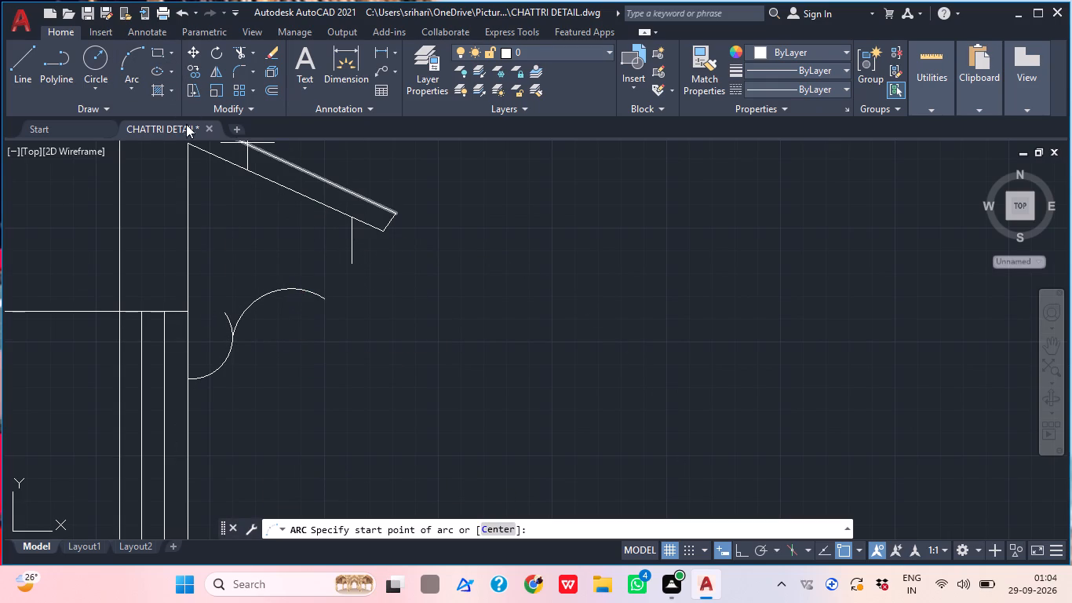
pyautogui.scroll(1, 220, 141)
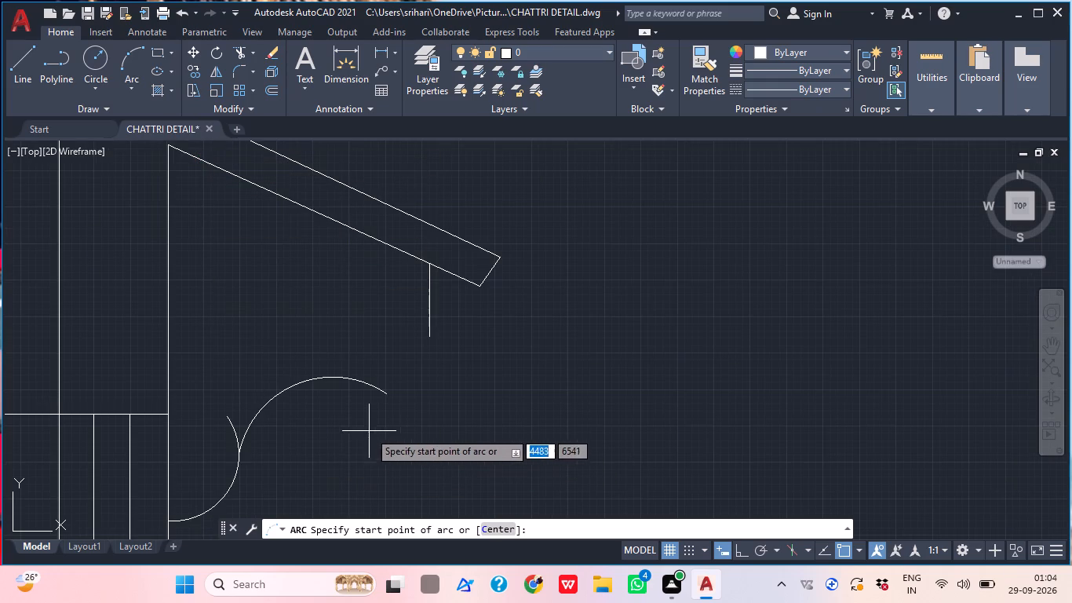
pyautogui.click(345, 379)
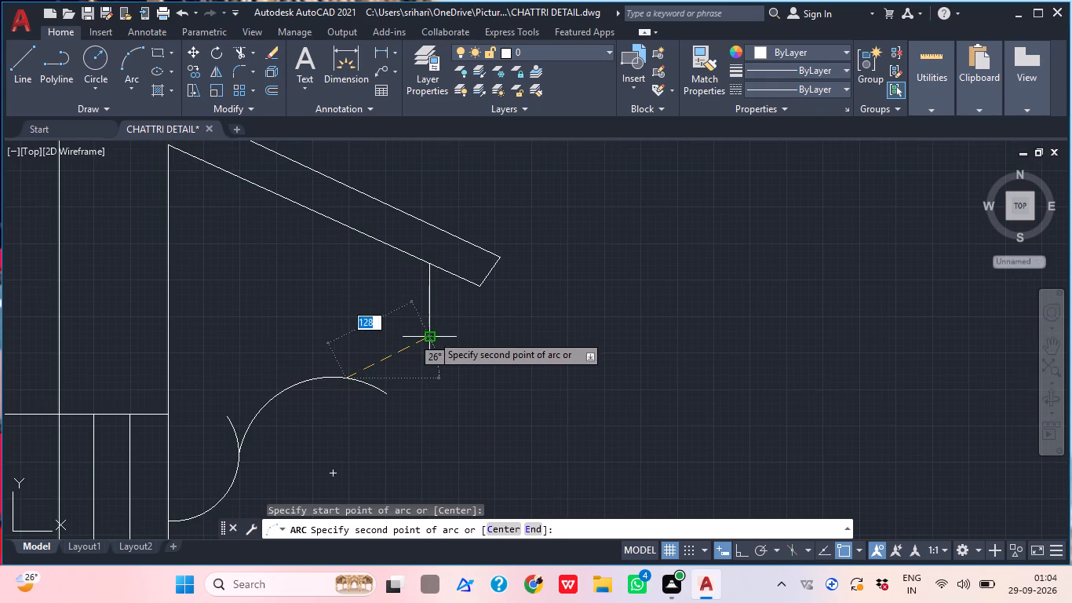
pyautogui.click(432, 334)
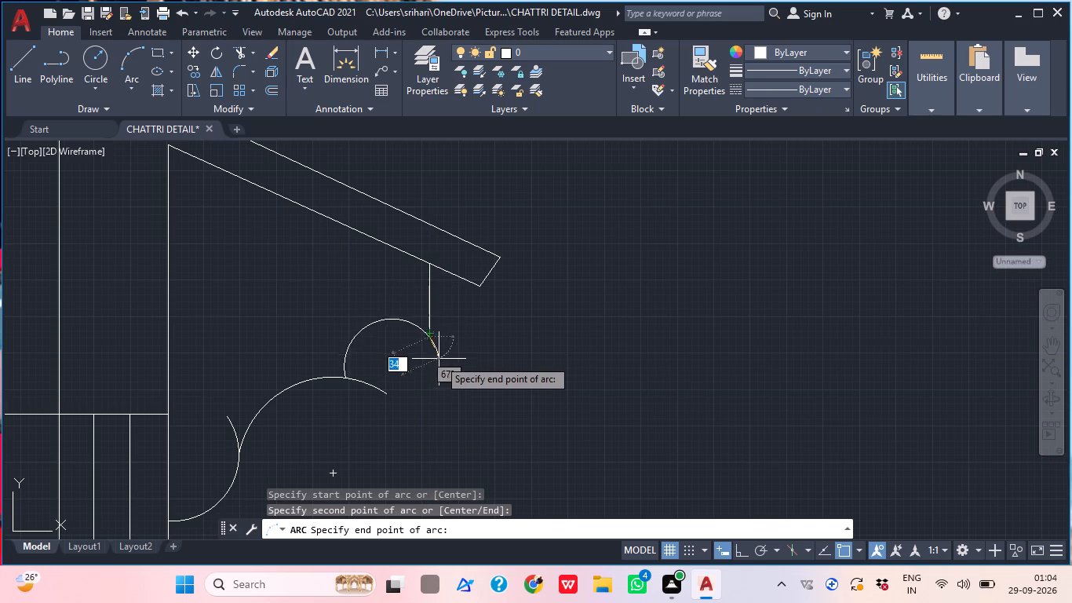
pyautogui.click(449, 337)
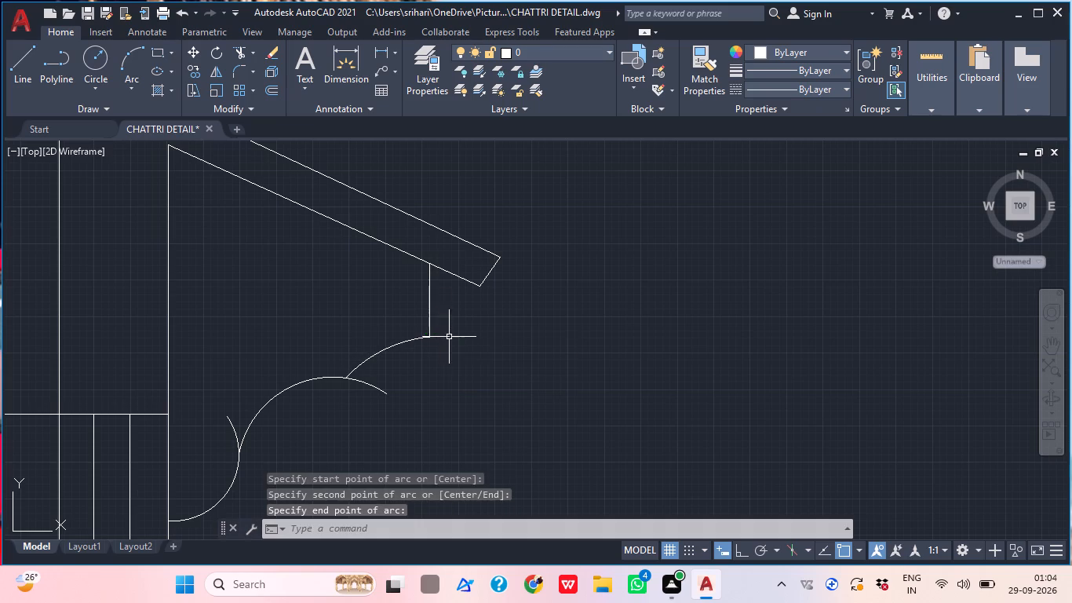
# Trim the overshooting ends of the three bracket arcs at their junctions and at the short vertical line.
pyautogui.write('TR')
pyautogui.press('Return')
pyautogui.scroll(1, 460, 362)
pyautogui.click(434, 316)
pyautogui.click(421, 359)
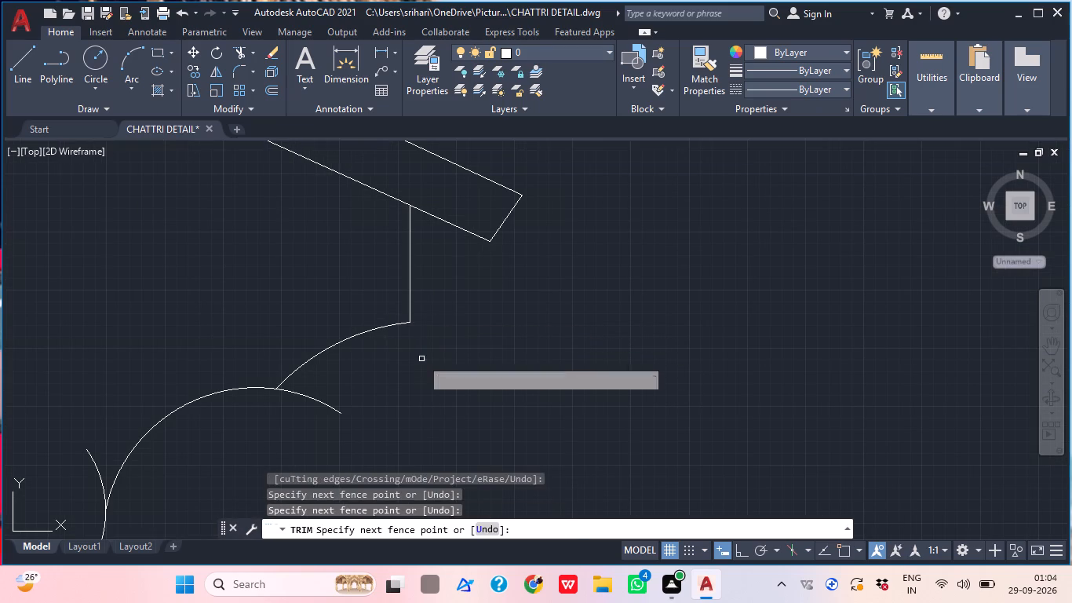
pyautogui.click(326, 408)
pyautogui.click(68, 474)
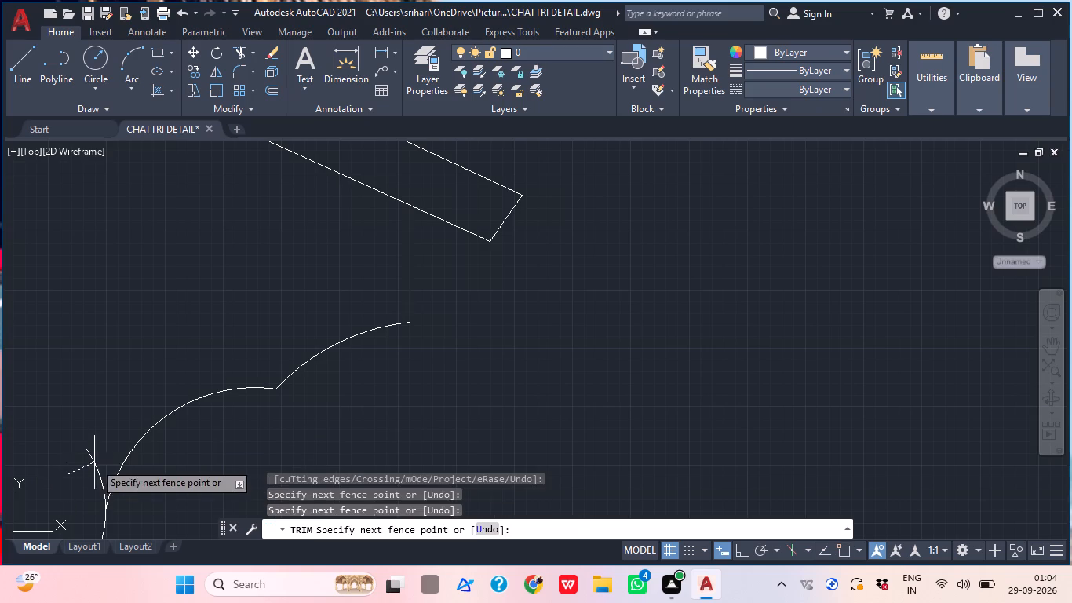
pyautogui.click(107, 456)
pyautogui.moveTo(113, 492); pyautogui.dragTo(168, 402, button='middle')
pyautogui.scroll(-3, 173, 397)
pyautogui.scroll(-1, 358, 389)
pyautogui.moveTo(358, 399); pyautogui.dragTo(358, 445, button='middle')
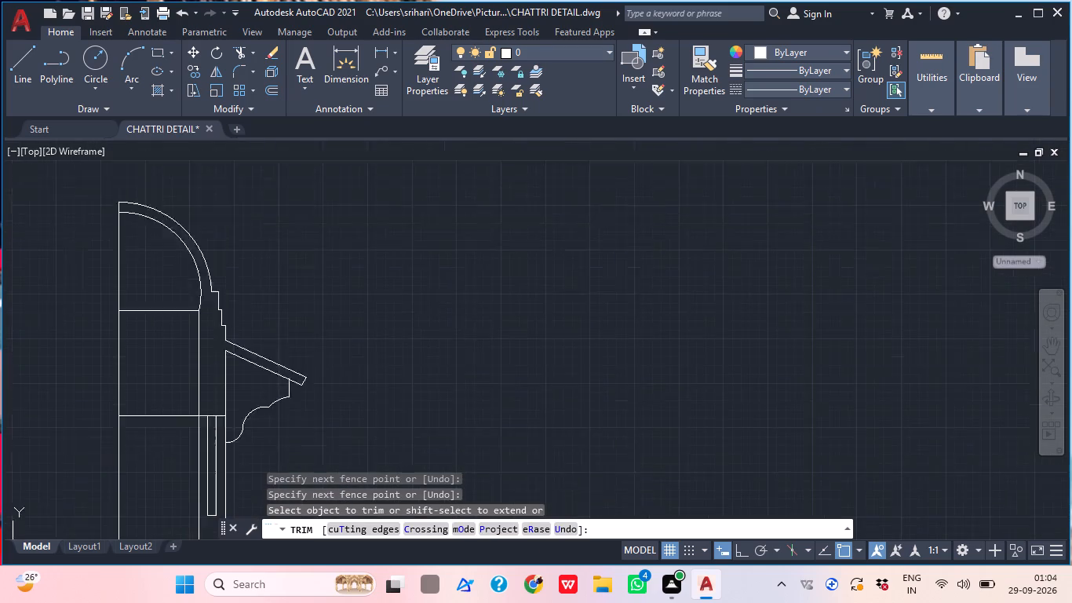
pyautogui.moveTo(358, 445); pyautogui.dragTo(363, 472, button='middle')
pyautogui.press('Escape')
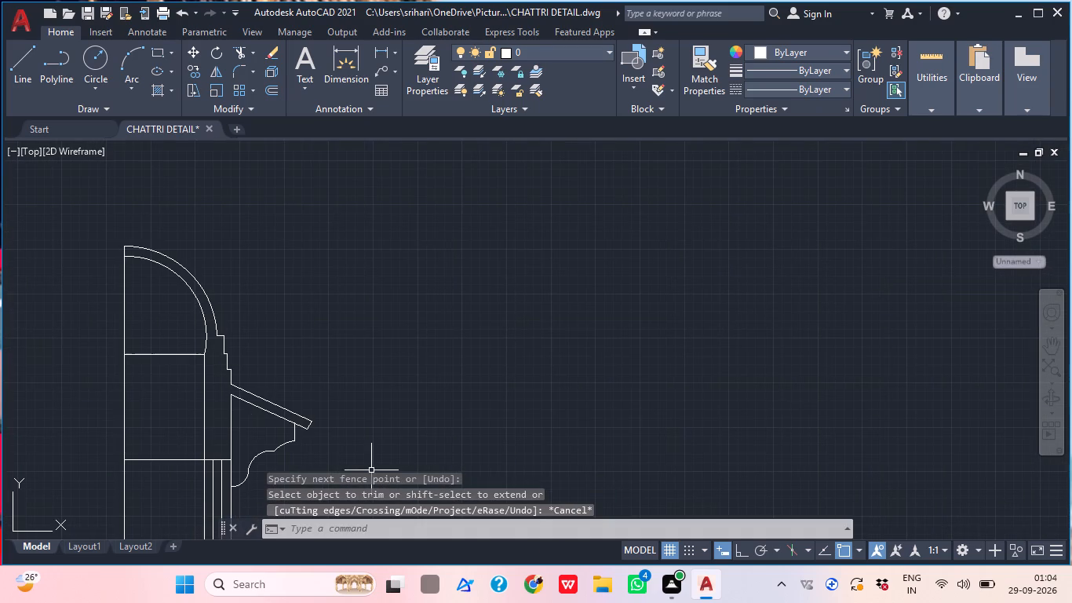
# Erase the short vertical line below the sloping slab and the bracket's uppermost arc.
pyautogui.scroll(-2, 198, 383)
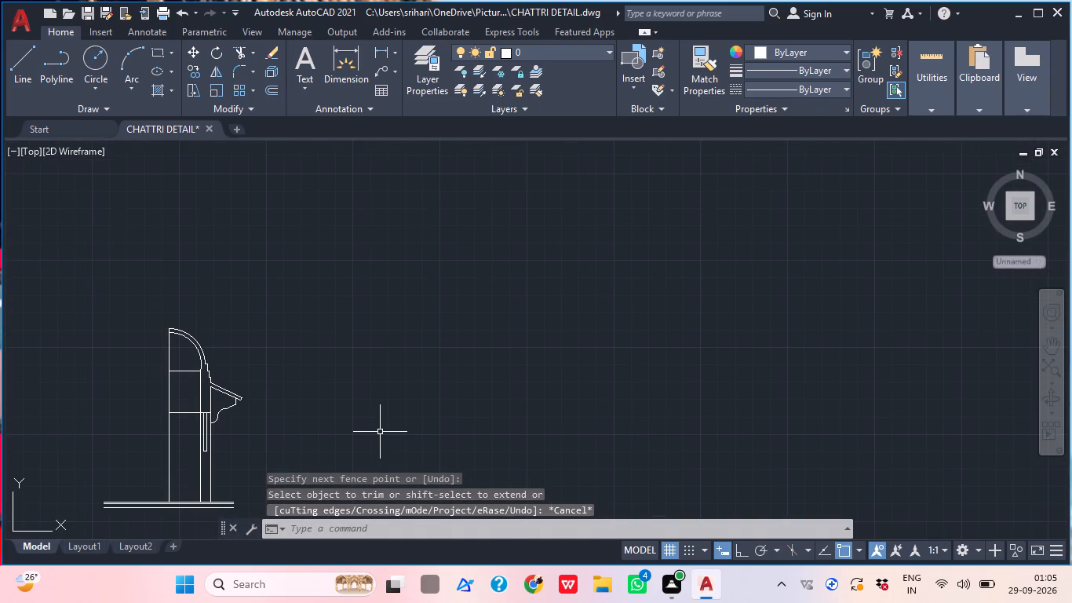
pyautogui.scroll(1, 253, 416)
pyautogui.moveTo(251, 414); pyautogui.dragTo(275, 396, button='middle')
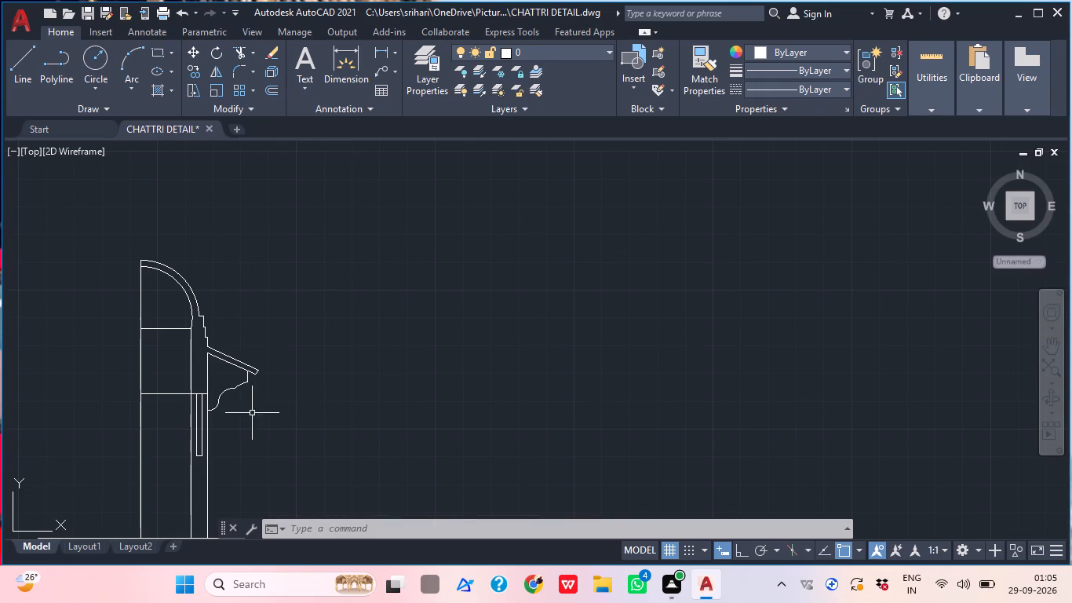
pyautogui.moveTo(246, 415); pyautogui.dragTo(297, 401, button='middle')
pyautogui.scroll(4, 278, 369)
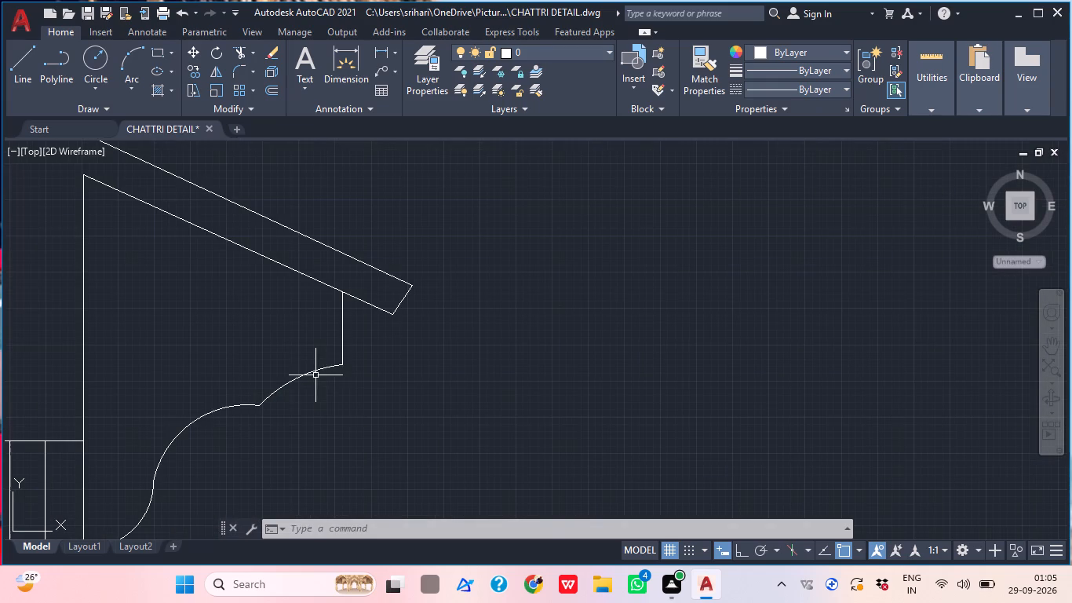
pyautogui.click(349, 367)
pyautogui.click(339, 356)
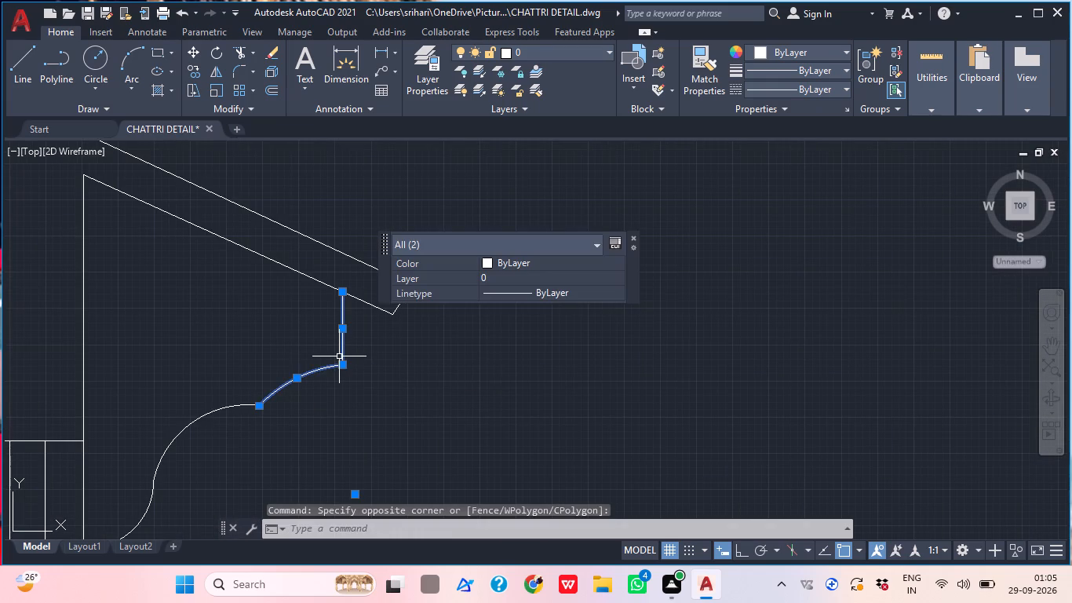
pyautogui.press('Delete')
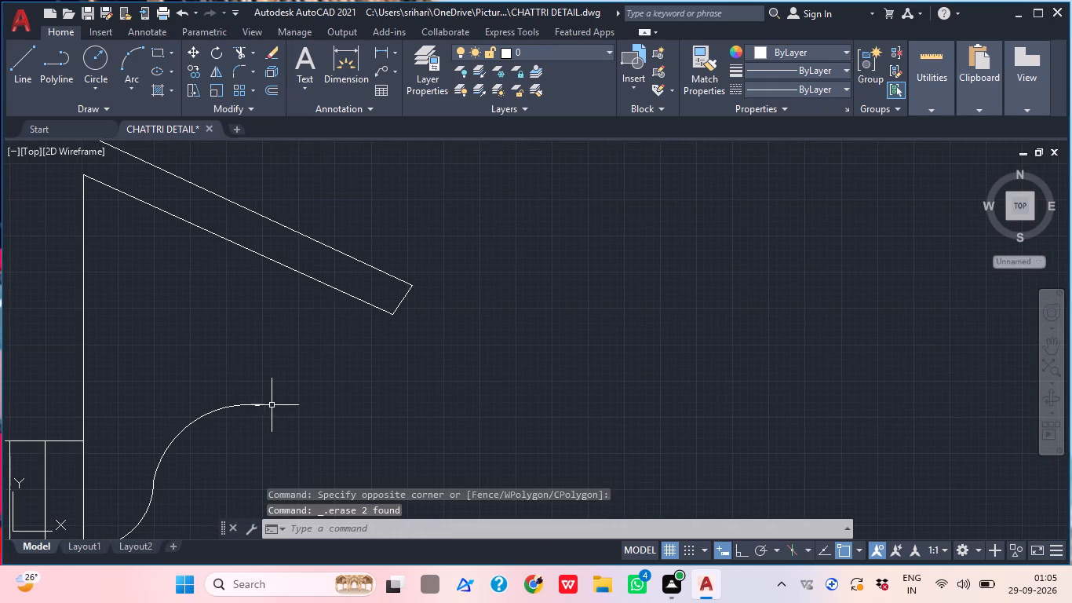
# Redraw the bracket's uppermost curve as a larger three-point arc from the middle arc's outer end, ending below the slab's tip.
pyautogui.click(127, 48)
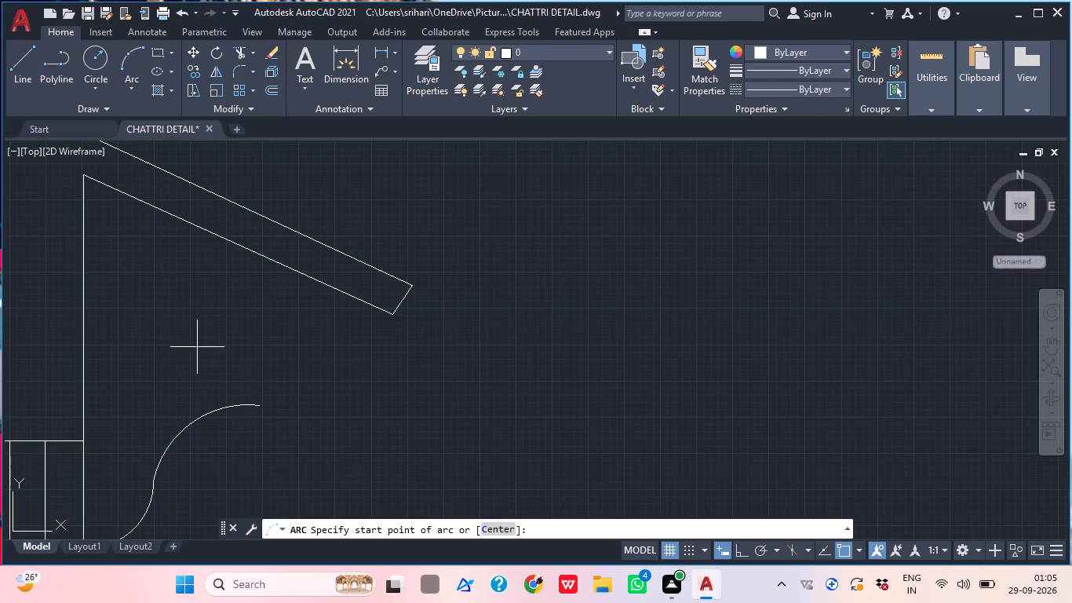
pyautogui.click(254, 409)
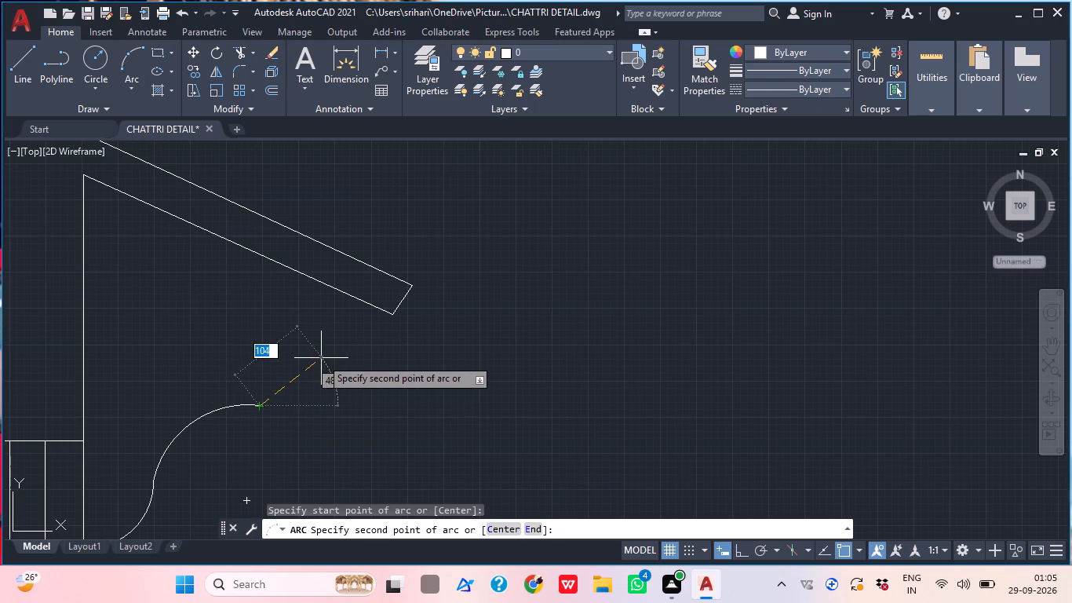
pyautogui.click(330, 350)
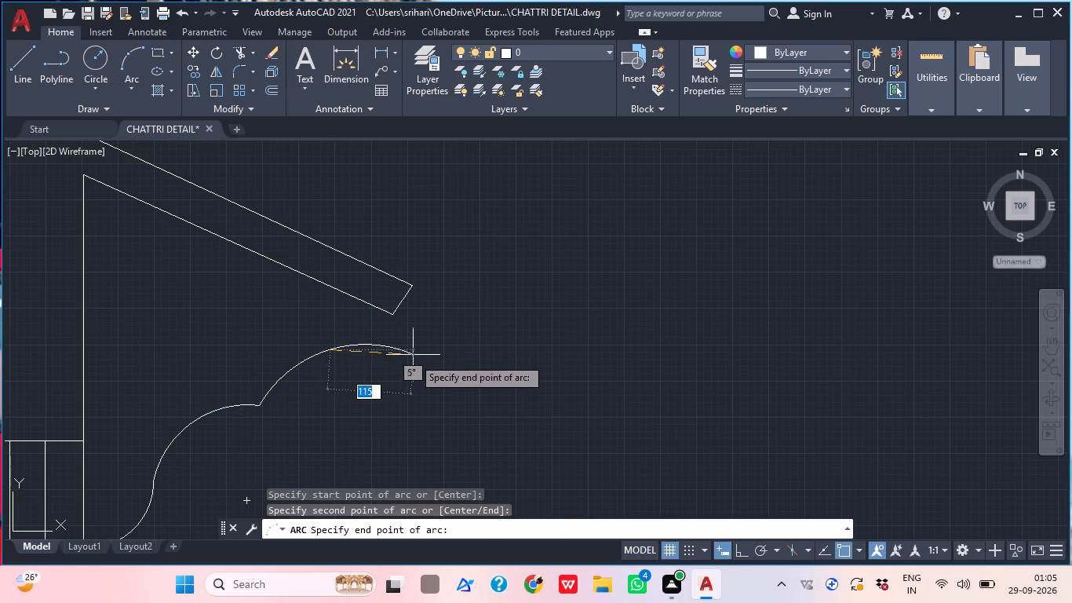
pyautogui.click(410, 353)
pyautogui.middleClick(392, 345)
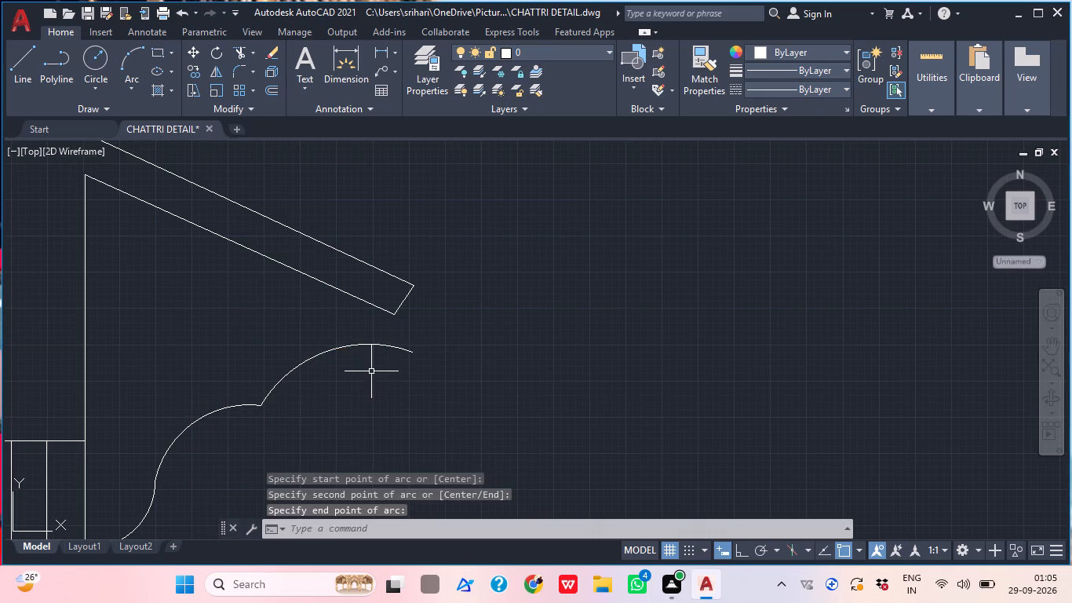
# Draw a slightly slanted line about 70 long from the slab's underside down to the new arc.
pyautogui.press('l')
pyautogui.press('space')
pyautogui.click(345, 296)
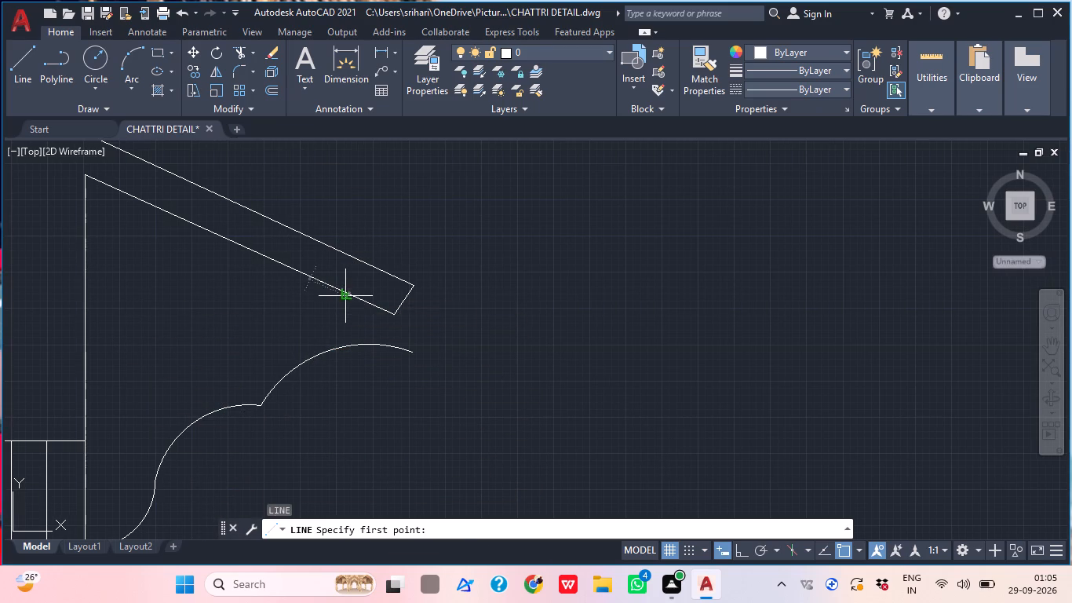
pyautogui.click(340, 344)
pyautogui.press('Escape')
# Trim the part of the new arc that extends beyond the short slanted line.
pyautogui.write('TR')
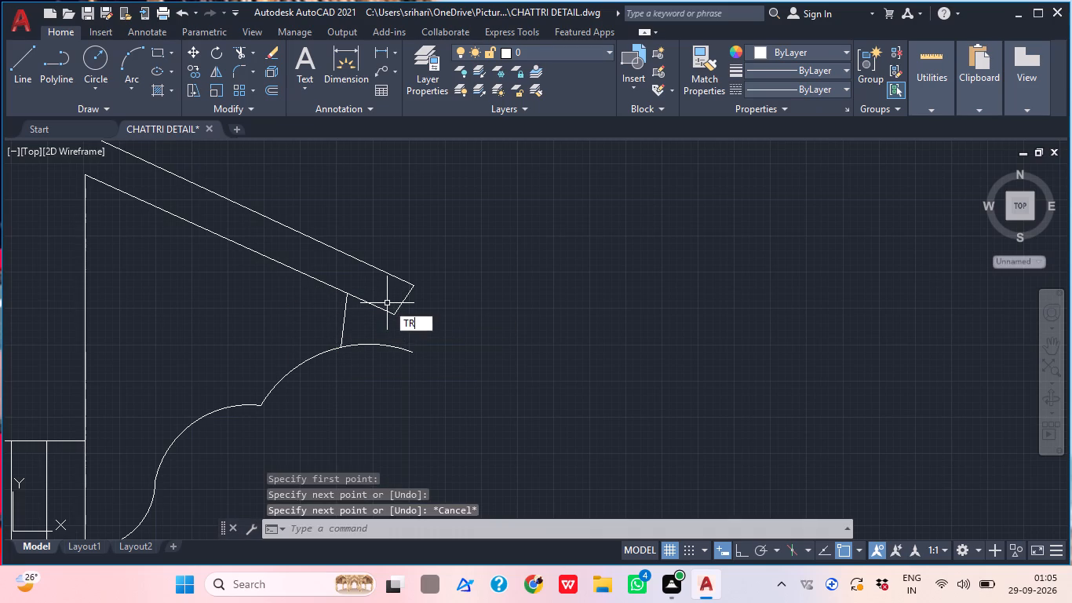
pyautogui.press('space')
pyautogui.click(369, 331)
pyautogui.click(369, 364)
pyautogui.press('Escape')
# With Ortho on, mirror the half elevation above the base about its vertical centre line, keeping the source objects.
pyautogui.scroll(-1, 364, 353)
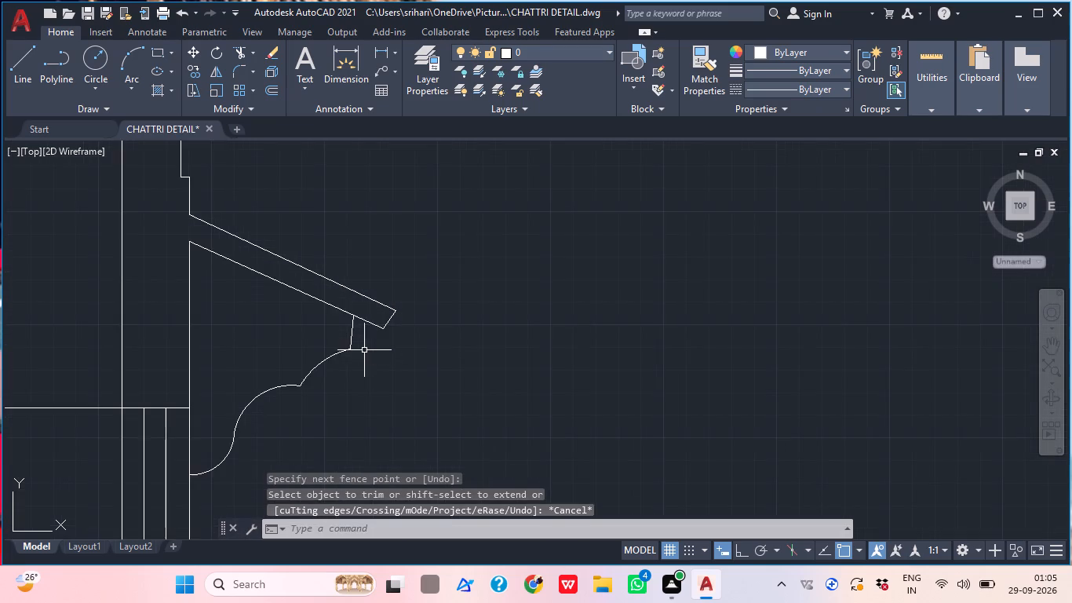
pyautogui.moveTo(356, 367); pyautogui.dragTo(415, 349, button='middle')
pyautogui.scroll(-3, 415, 349)
pyautogui.middleClick(423, 373)
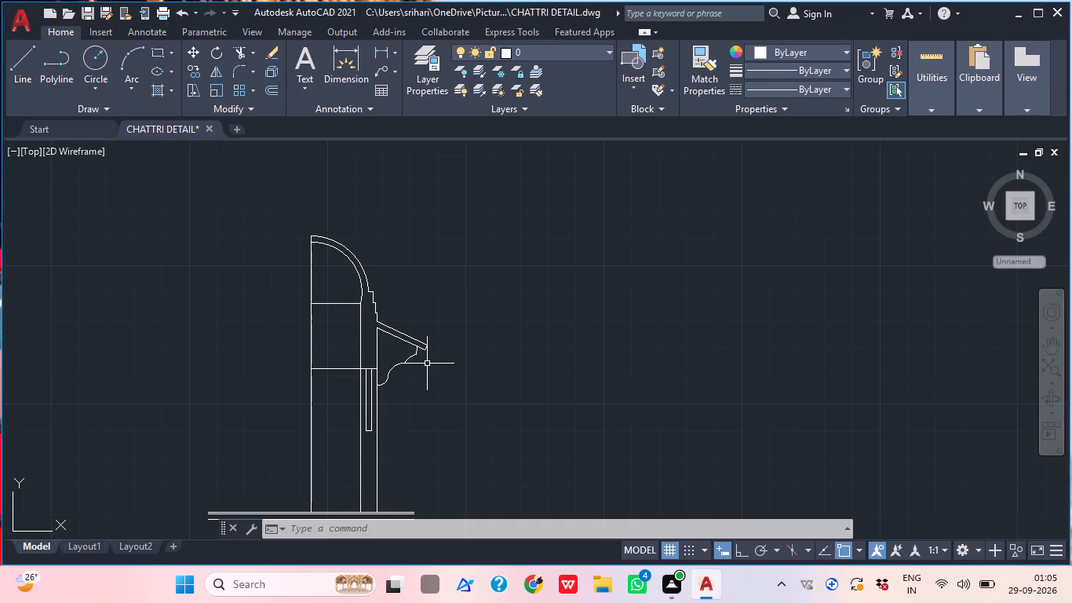
pyautogui.scroll(-2, 436, 357)
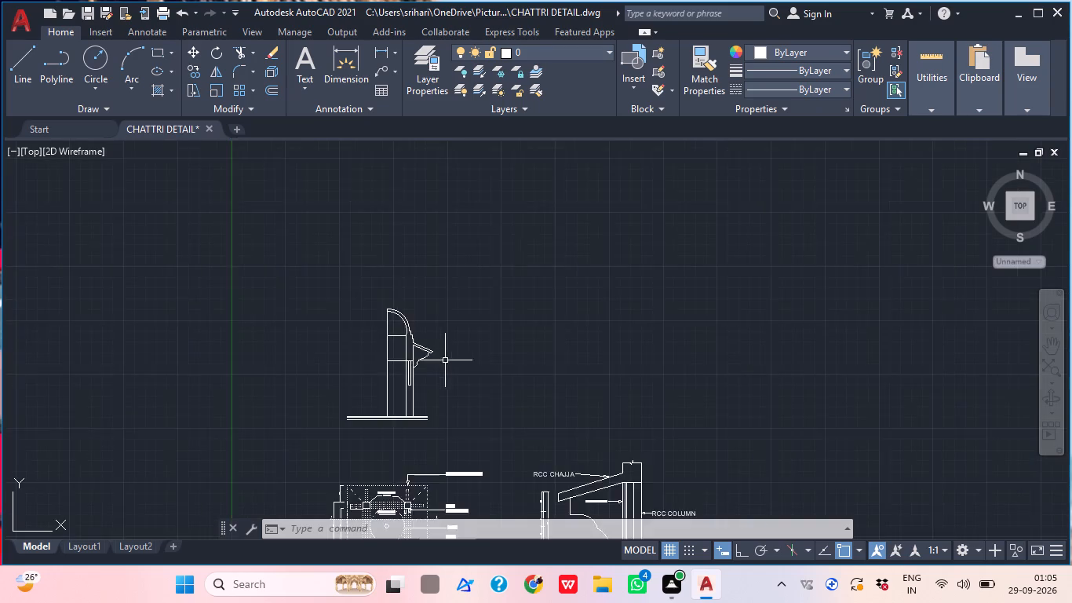
pyautogui.scroll(-1, 445, 360)
pyautogui.middleClick(447, 367)
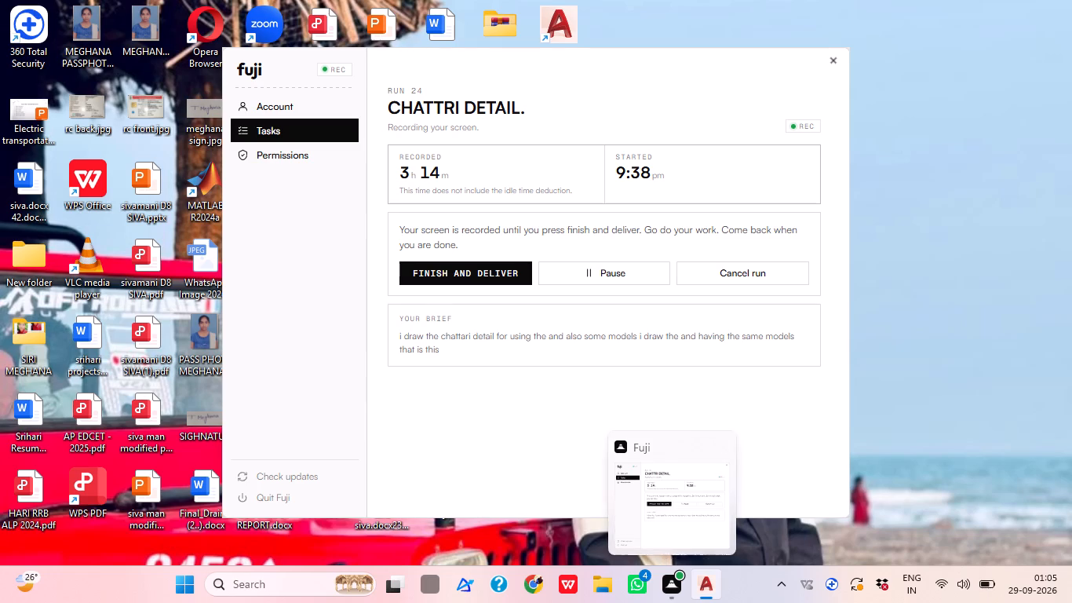
pyautogui.scroll(2, 425, 393)
pyautogui.click(446, 382)
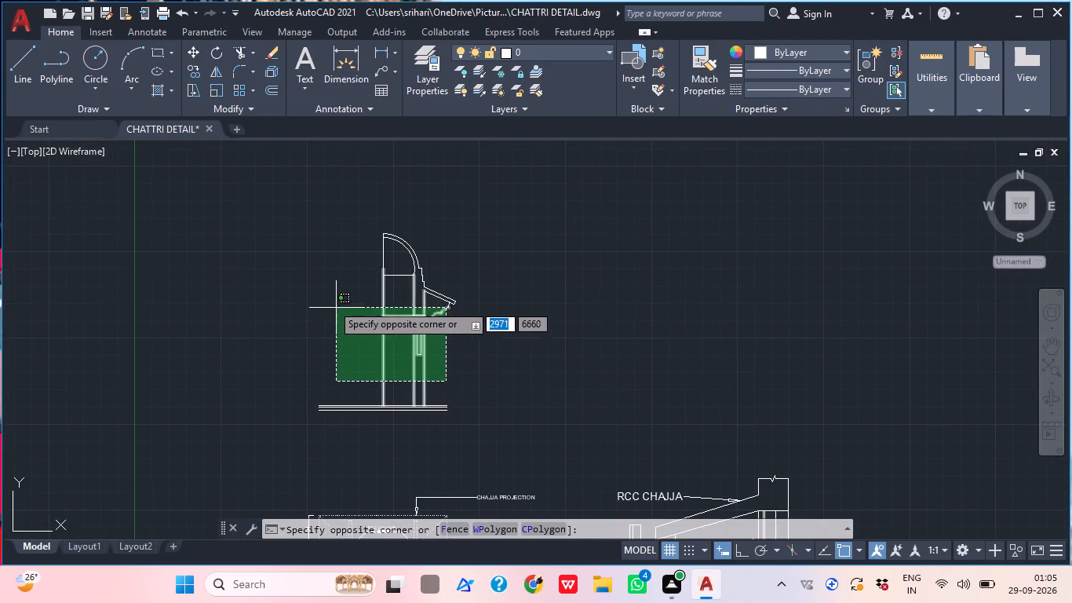
pyautogui.click(314, 206)
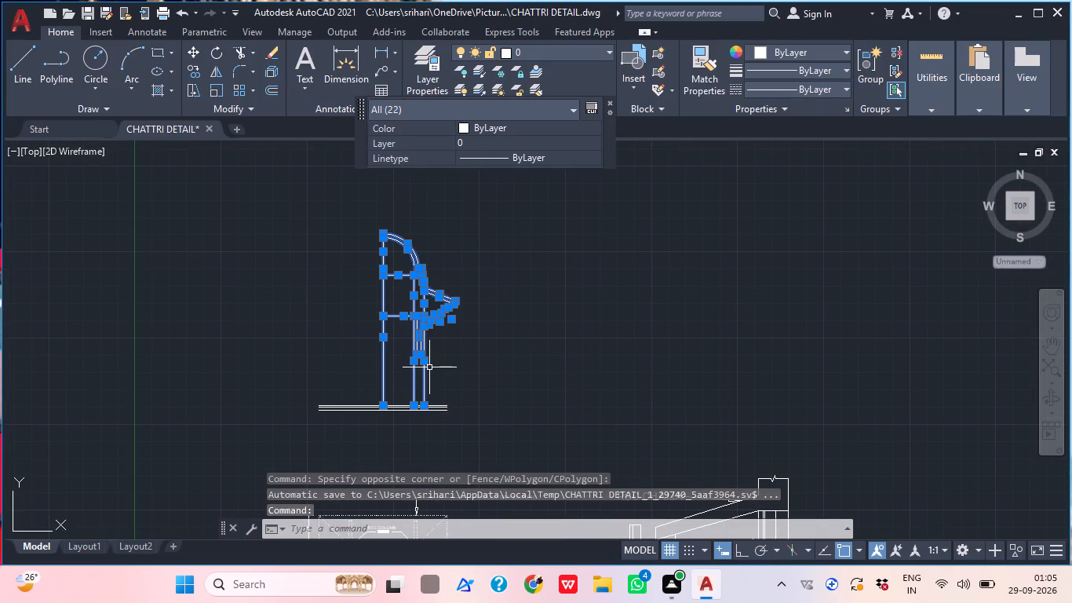
pyautogui.write('MI')
pyautogui.press('Return')
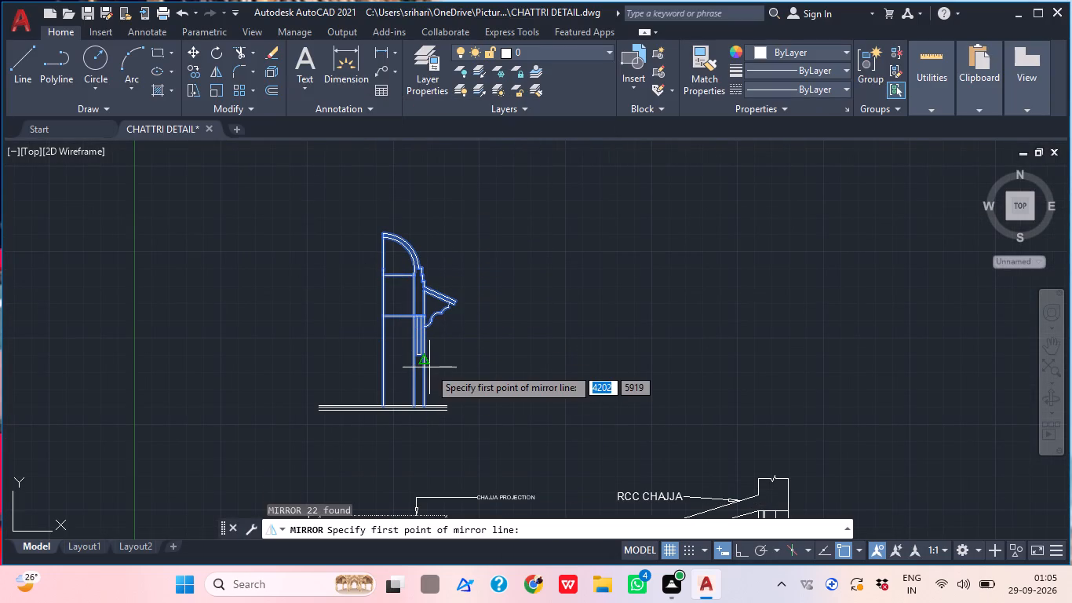
pyautogui.scroll(2, 396, 407)
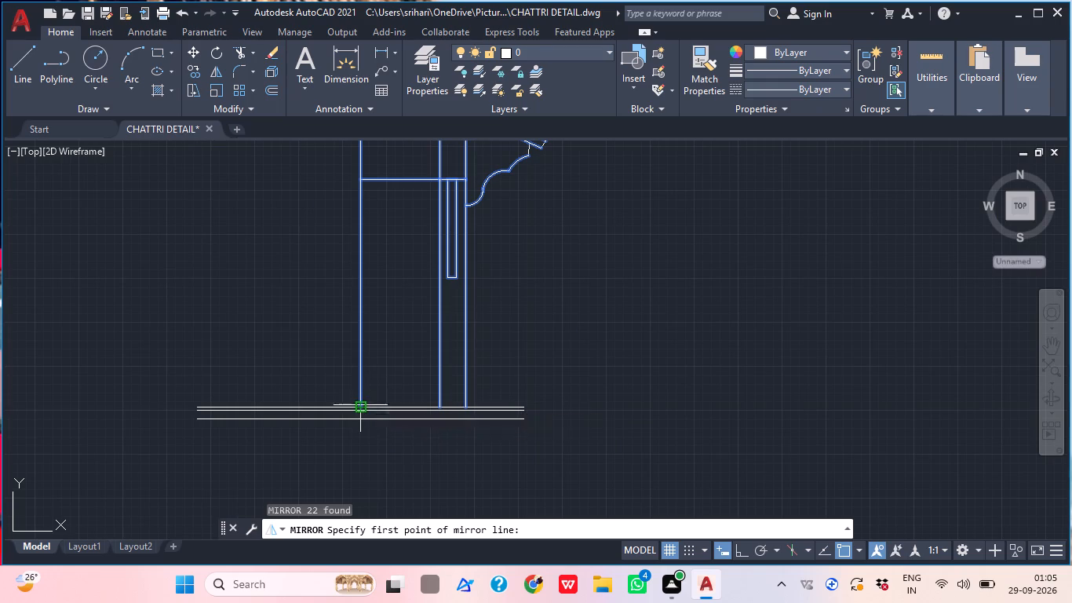
pyautogui.click(360, 405)
pyautogui.scroll(-2, 337, 333)
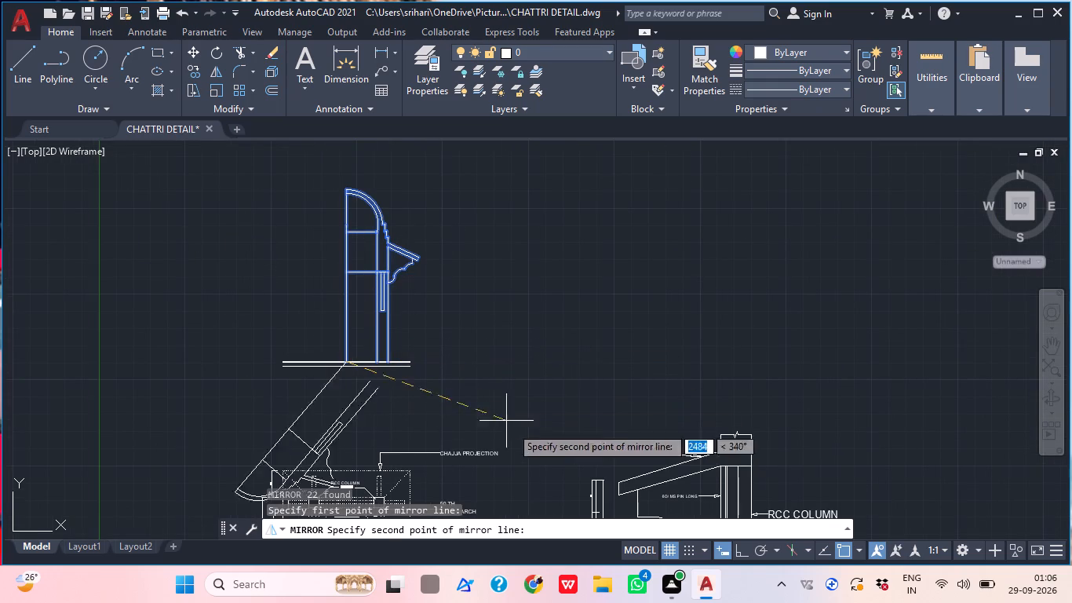
pyautogui.click(748, 547)
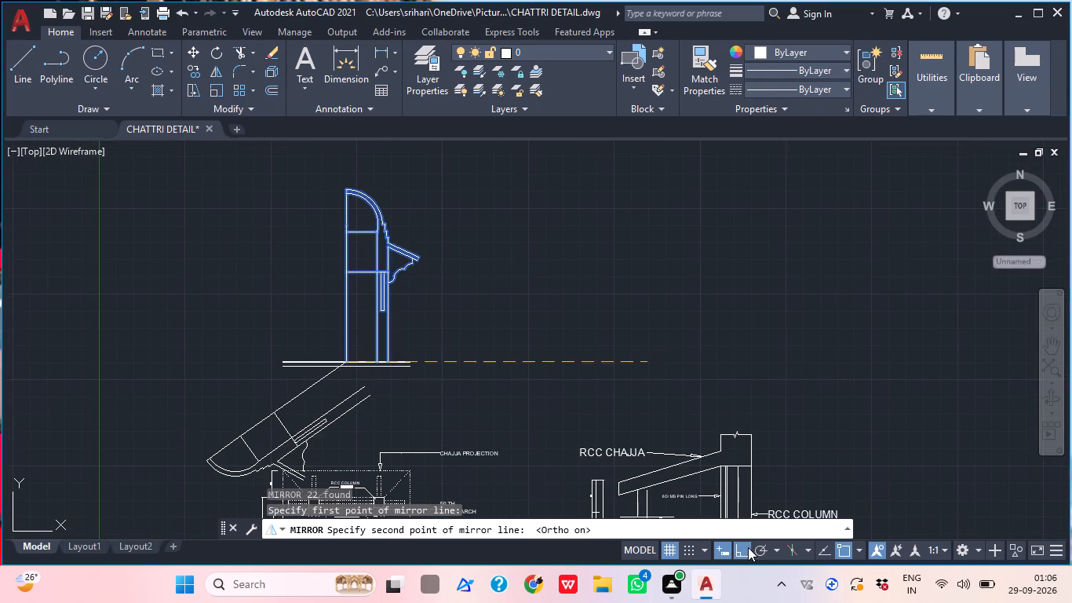
pyautogui.click(328, 170)
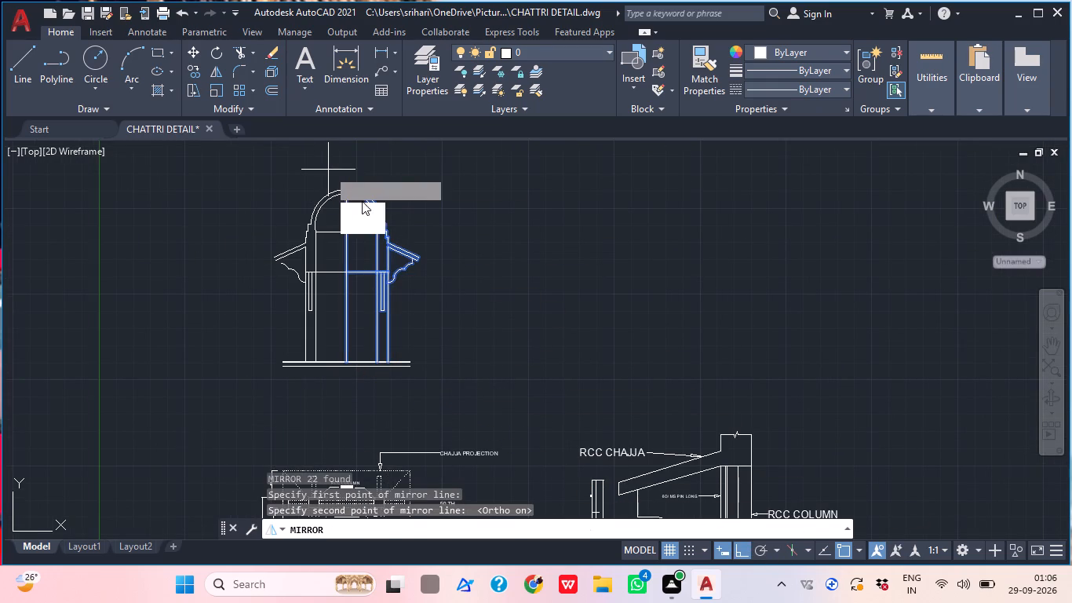
pyautogui.moveTo(360, 223); pyautogui.dragTo(330, 169)
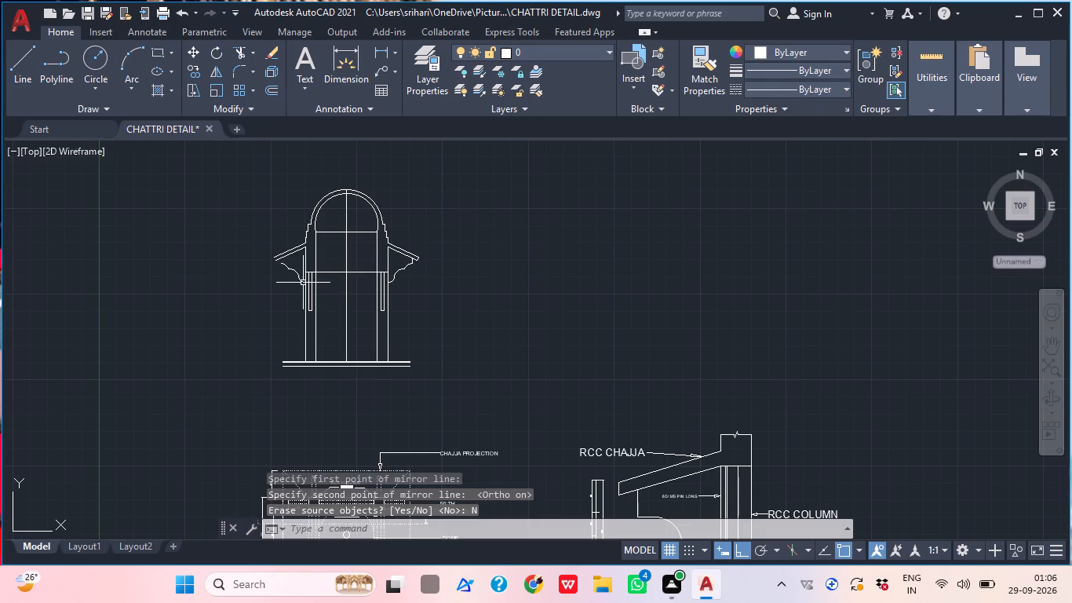
# Close the outer end of the mirrored sloping slab with a short line joining its upper and lower edges.
pyautogui.scroll(2, 297, 285)
pyautogui.scroll(1, 266, 230)
pyautogui.moveTo(268, 234); pyautogui.dragTo(286, 258, button='middle')
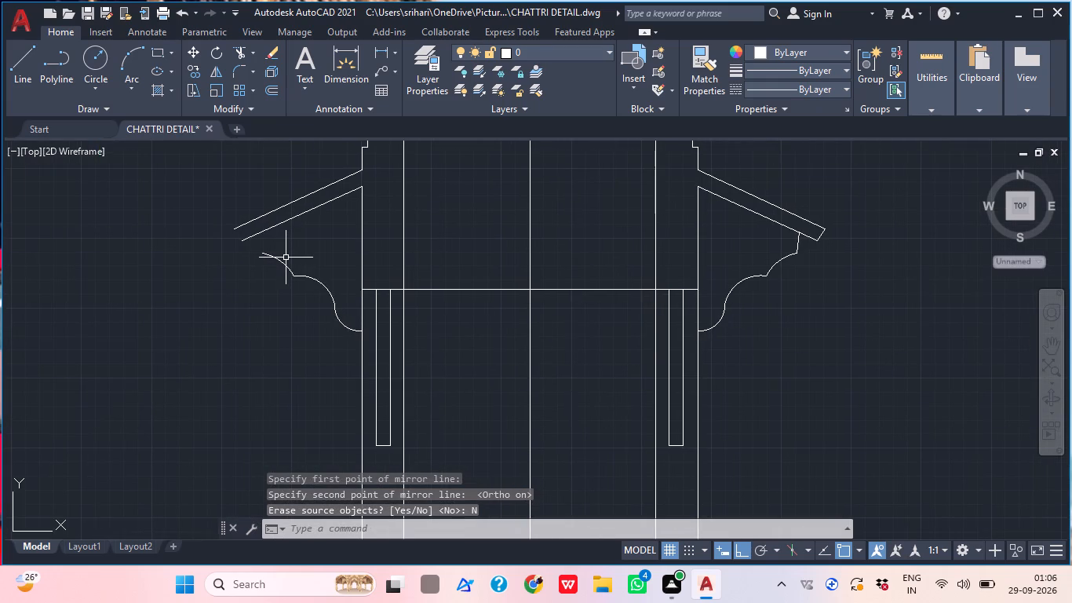
pyautogui.press('l')
pyautogui.press('Return')
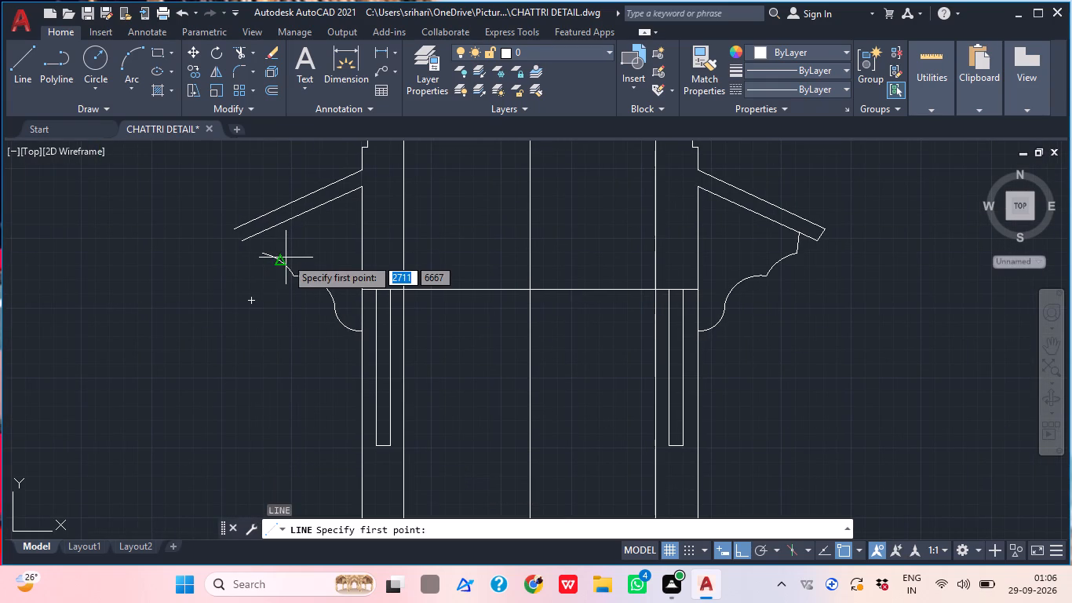
pyautogui.scroll(1, 219, 211)
pyautogui.click(242, 241)
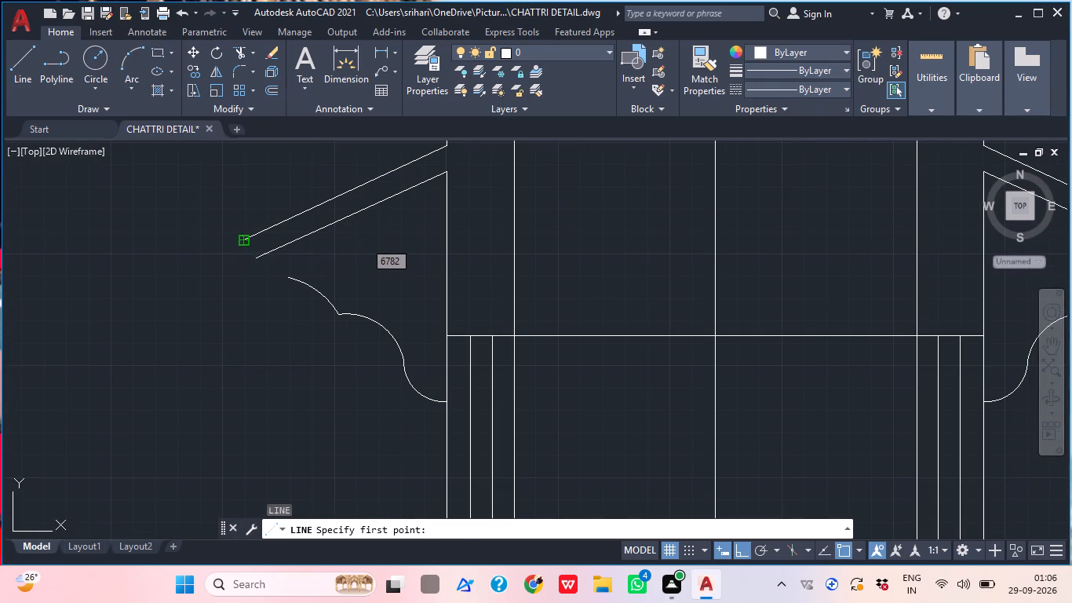
pyautogui.click(257, 255)
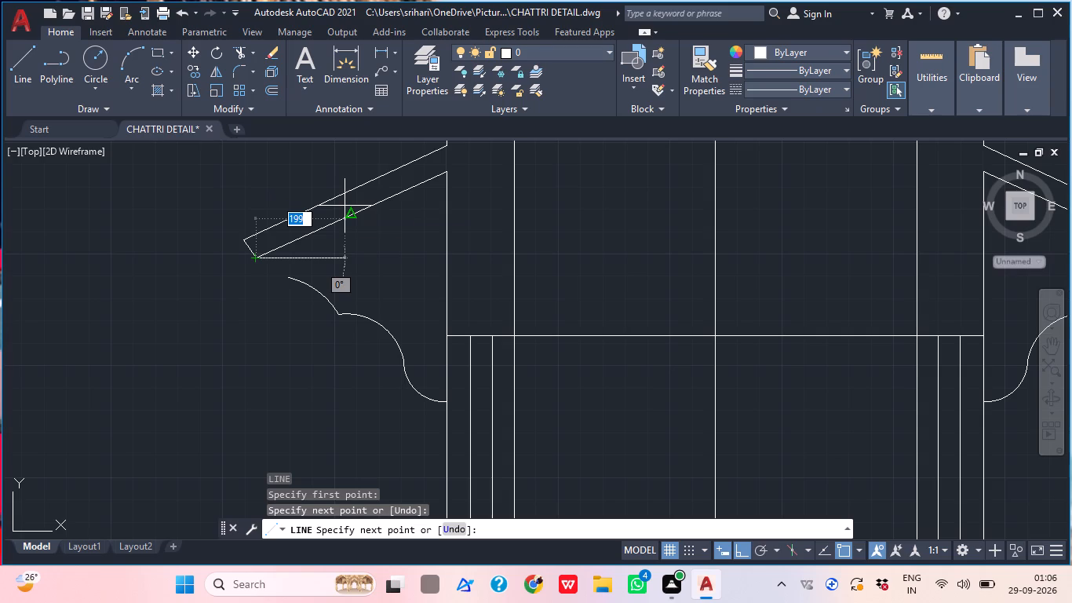
pyautogui.press('Escape')
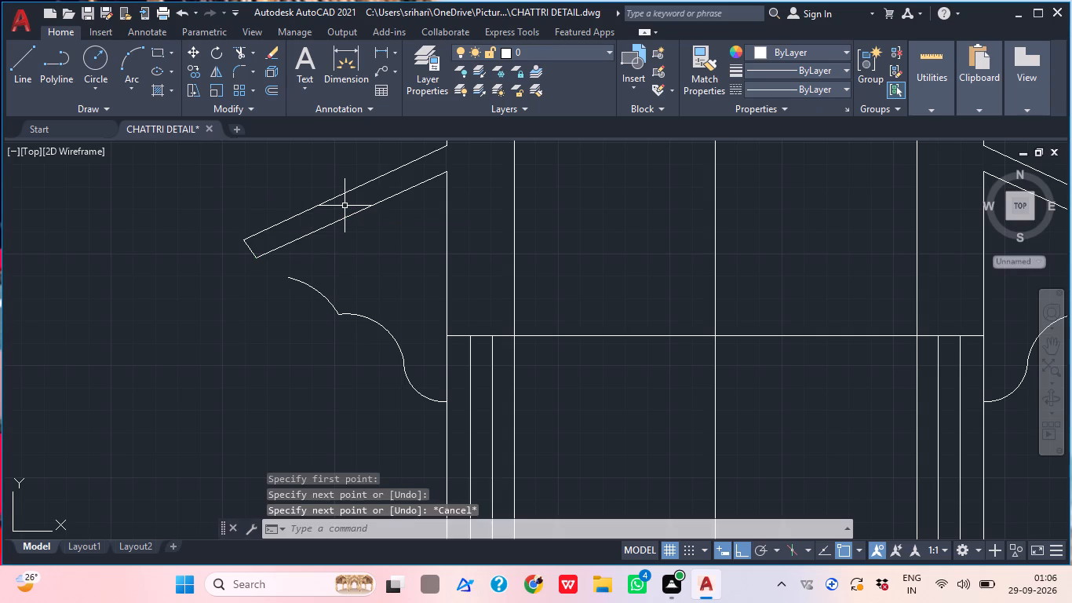
# Draw a vertical line from the outer end of the left bracket's upper arc up past the sloping slab's underside.
pyautogui.press('l')
pyautogui.press('Return')
pyautogui.scroll(1, 285, 300)
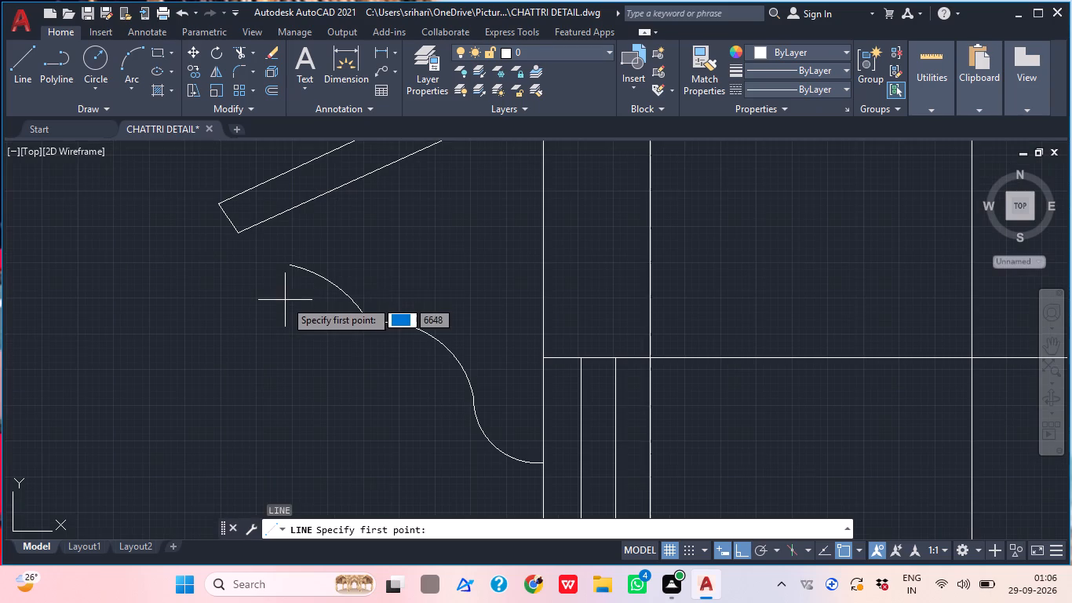
pyautogui.click(296, 272)
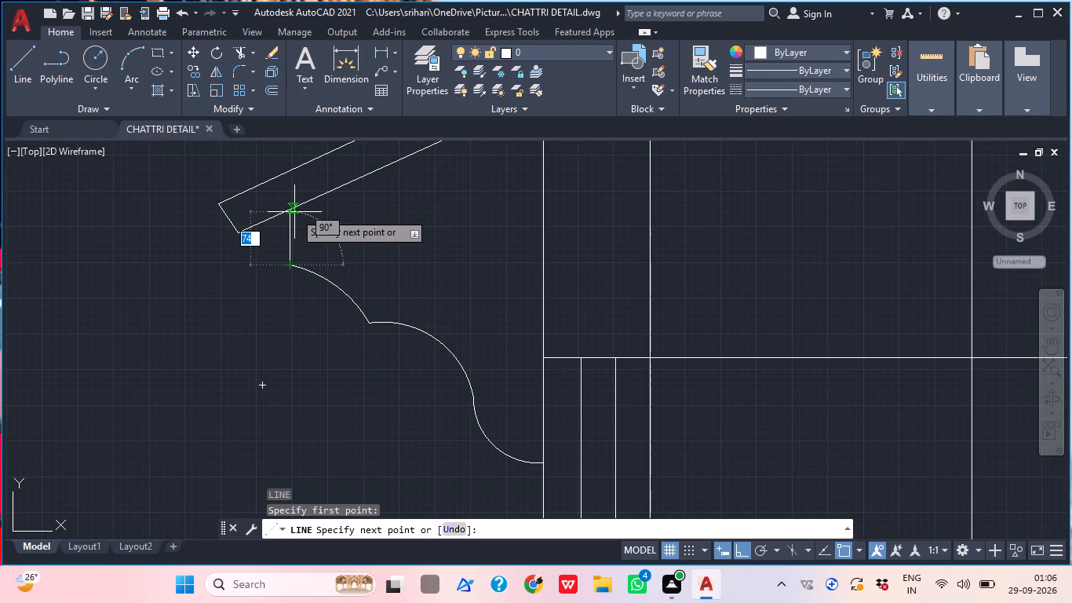
pyautogui.click(294, 212)
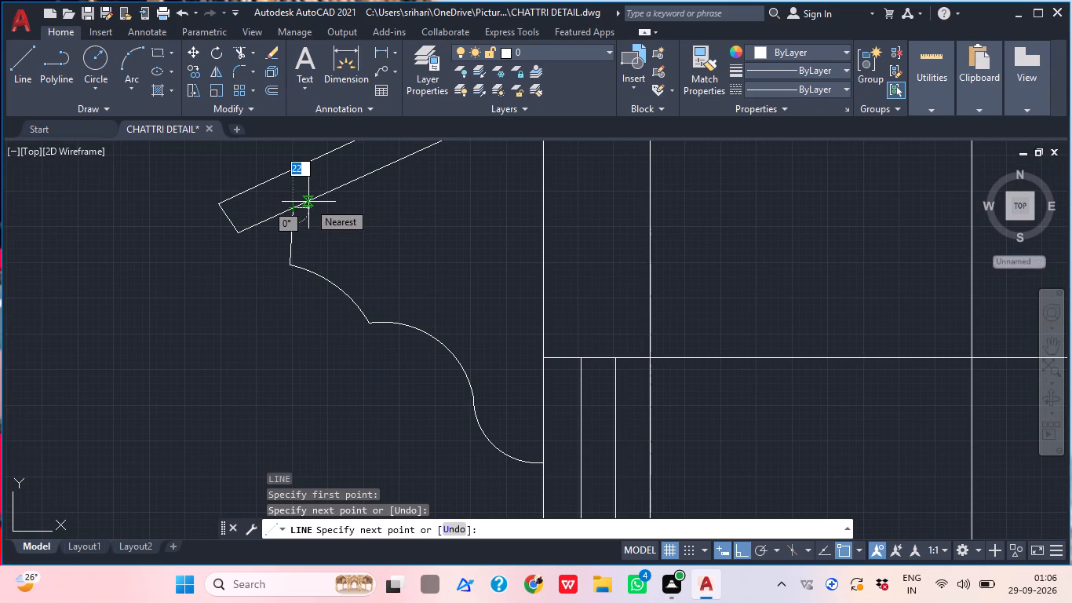
pyautogui.hotkey('ctrl', 'z')
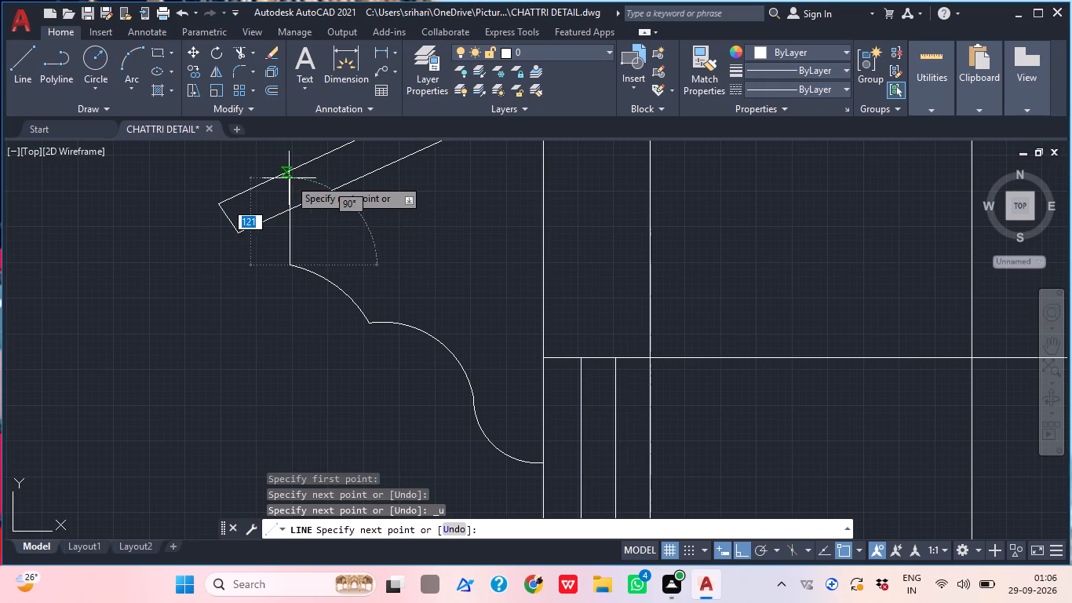
pyautogui.click(290, 214)
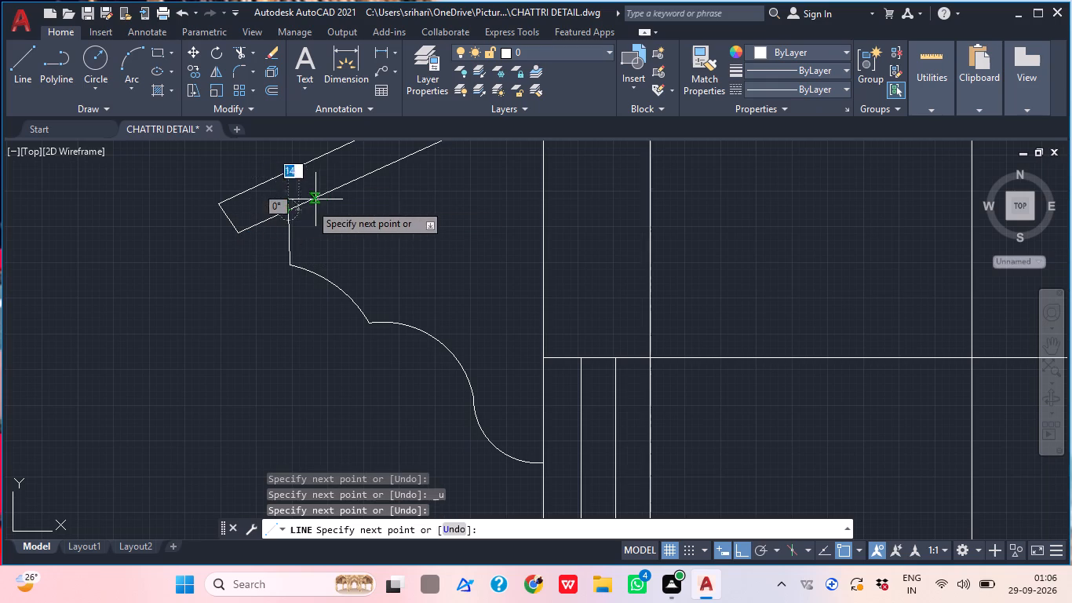
pyautogui.hotkey('ctrl', 'z')
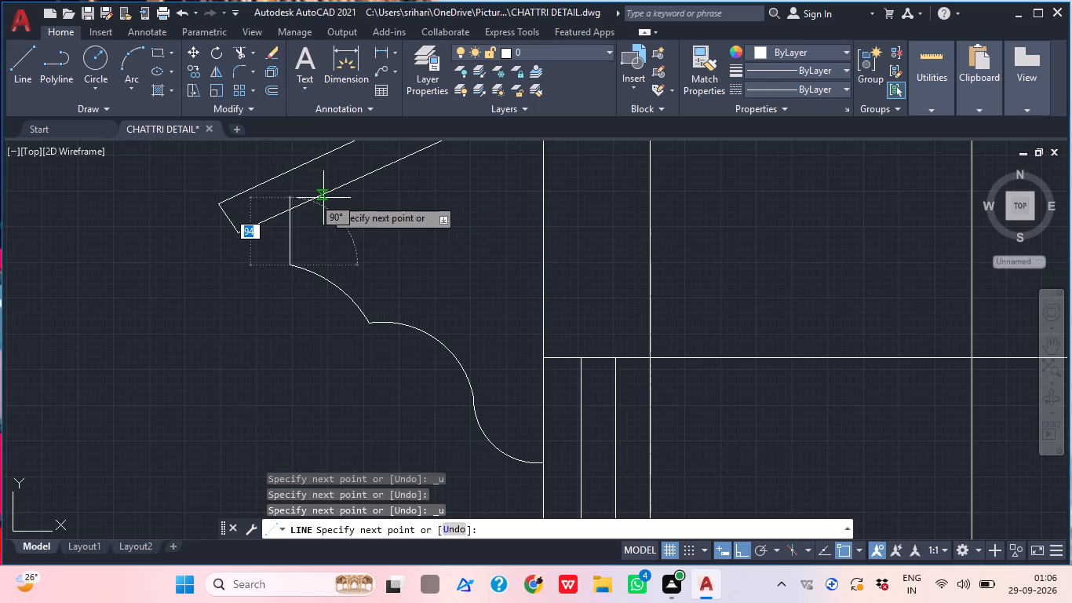
pyautogui.click(289, 185)
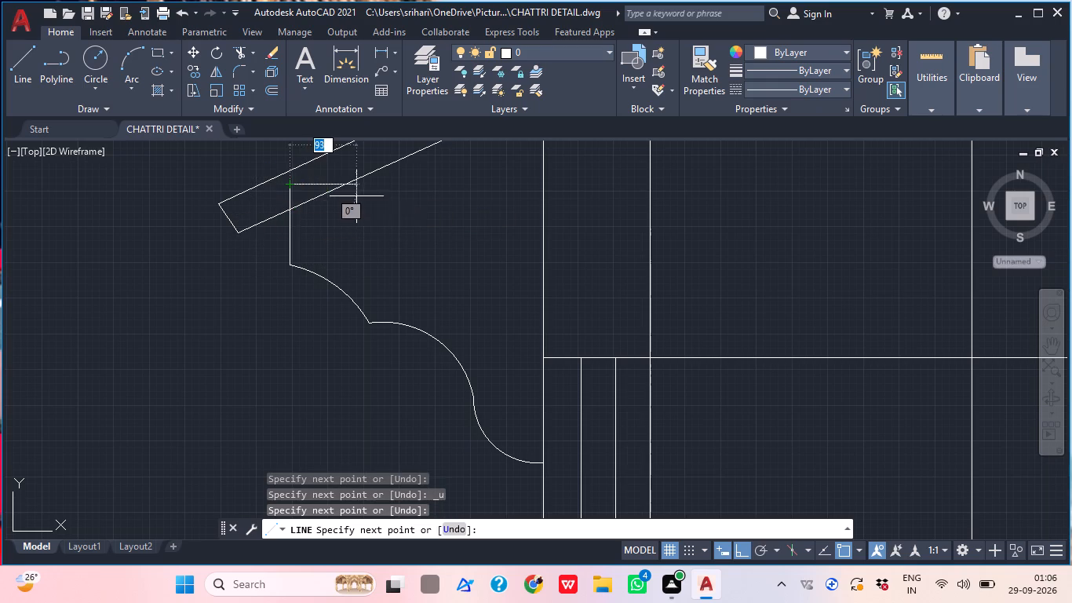
pyautogui.moveTo(349, 217); pyautogui.dragTo(270, 473, button='middle')
pyautogui.press('Escape')
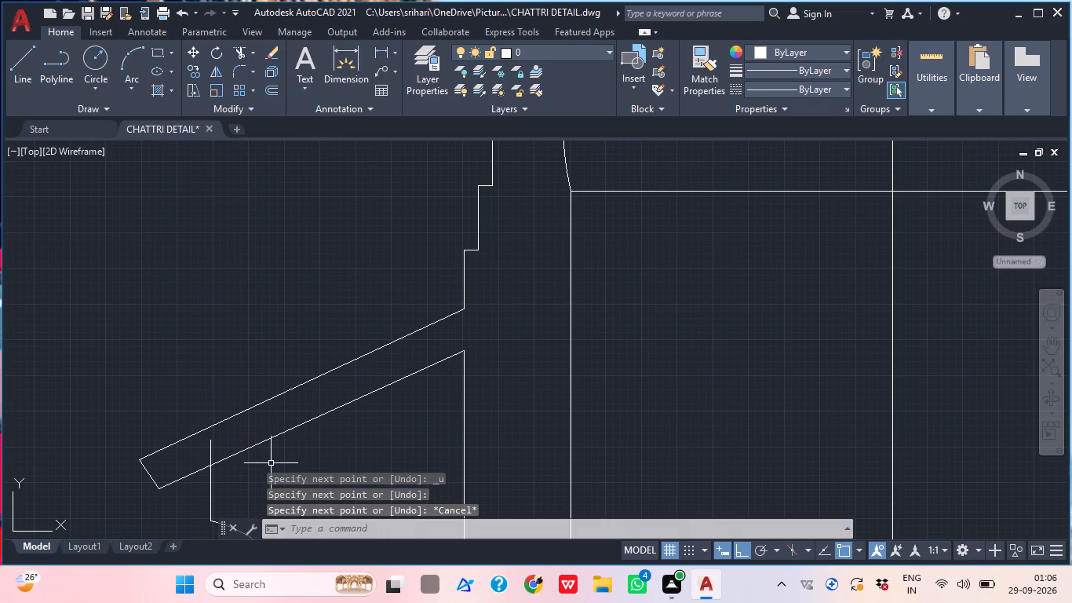
# Trim the part of the new vertical line that extends above the left sloping slab's underside.
pyautogui.write('TR')
pyautogui.press('Return')
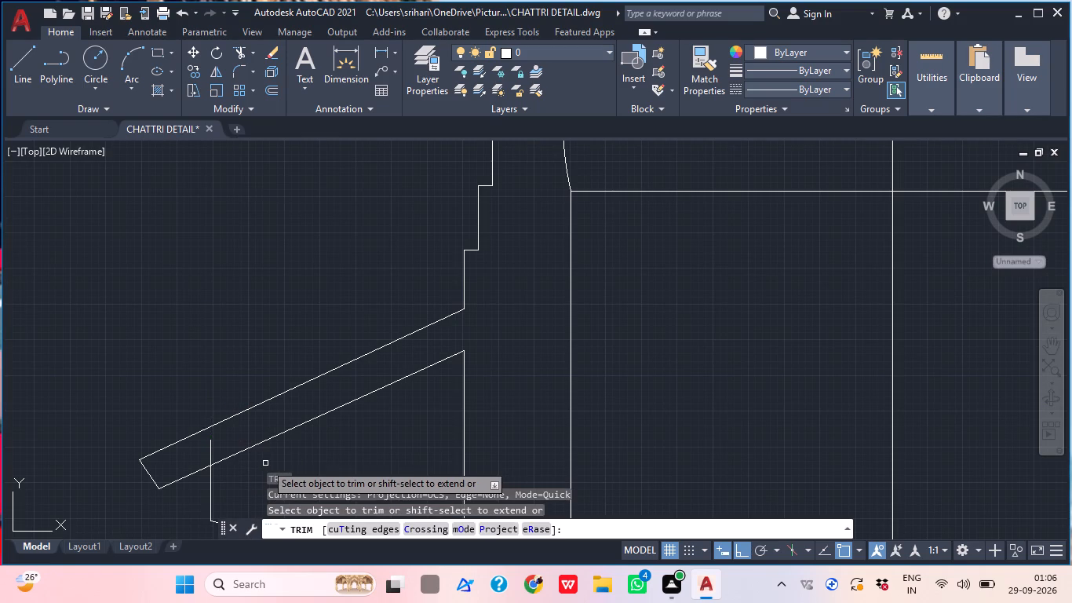
pyautogui.scroll(1, 230, 452)
pyautogui.click(221, 453)
pyautogui.click(139, 461)
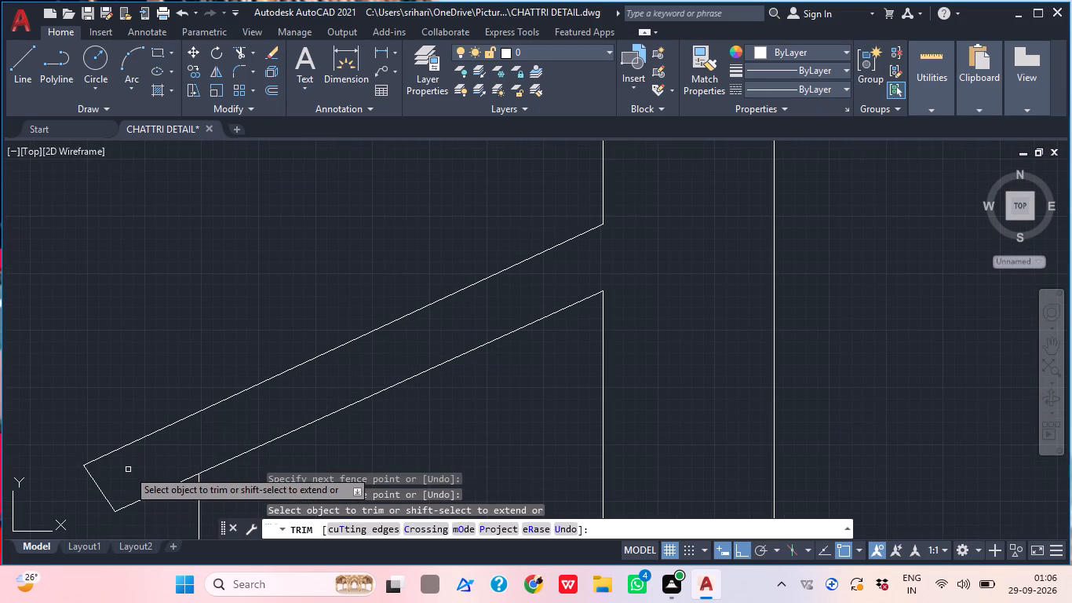
pyautogui.press('Escape')
# Trim the vertical centre line between the dome's base line and the horizontal line at the column tops.
pyautogui.scroll(-2, 231, 454)
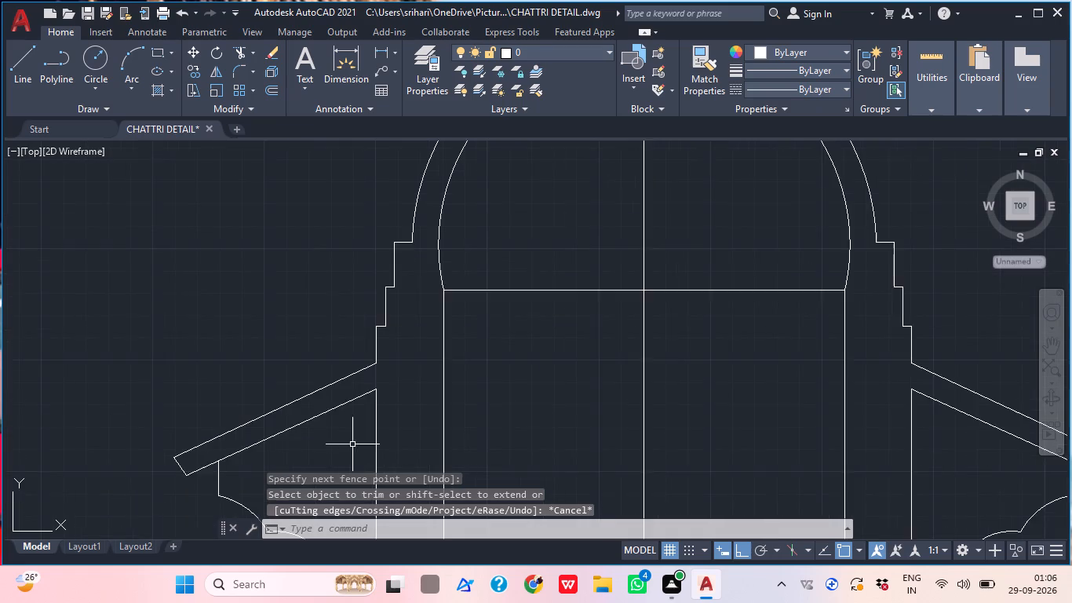
pyautogui.moveTo(367, 444); pyautogui.dragTo(292, 323, button='middle')
pyautogui.moveTo(584, 291); pyautogui.dragTo(519, 291, button='middle')
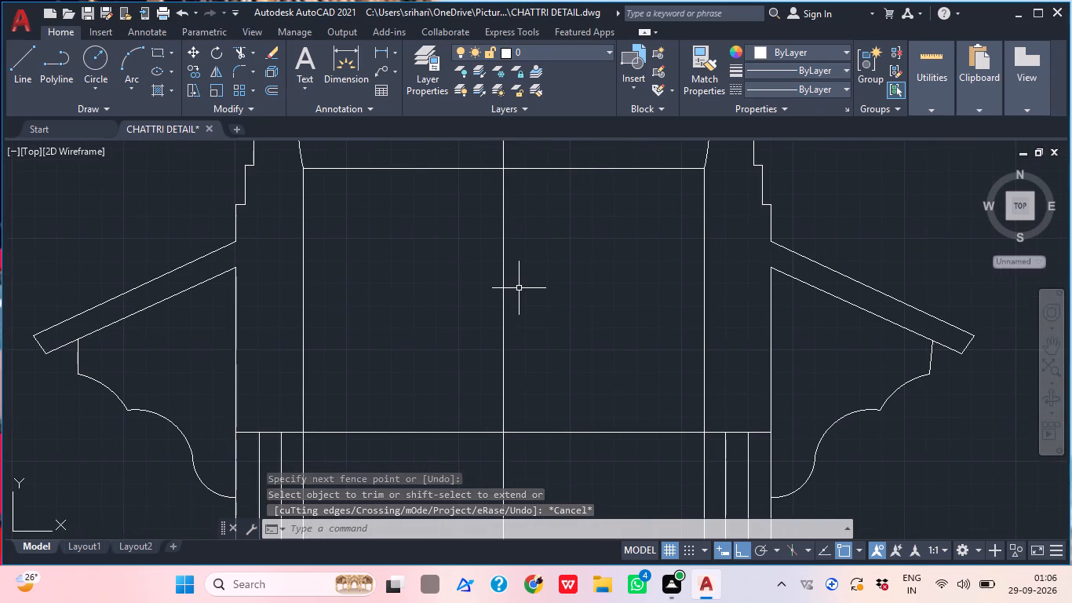
pyautogui.scroll(-1, 519, 288)
pyautogui.moveTo(586, 305); pyautogui.dragTo(486, 294, button='middle')
pyautogui.scroll(-1, 500, 280)
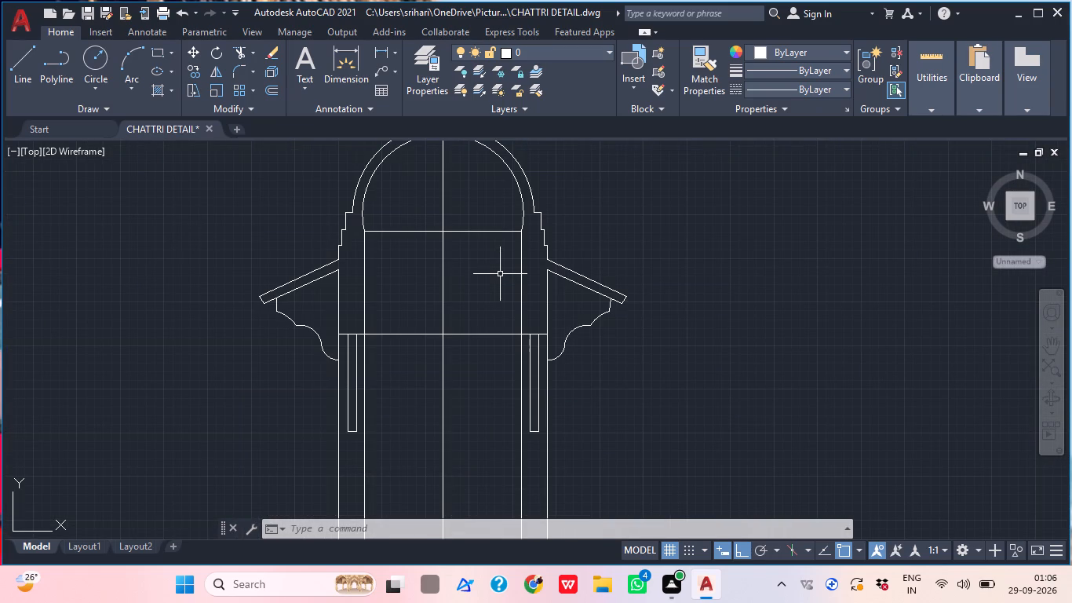
pyautogui.write('TR')
pyautogui.press('Return')
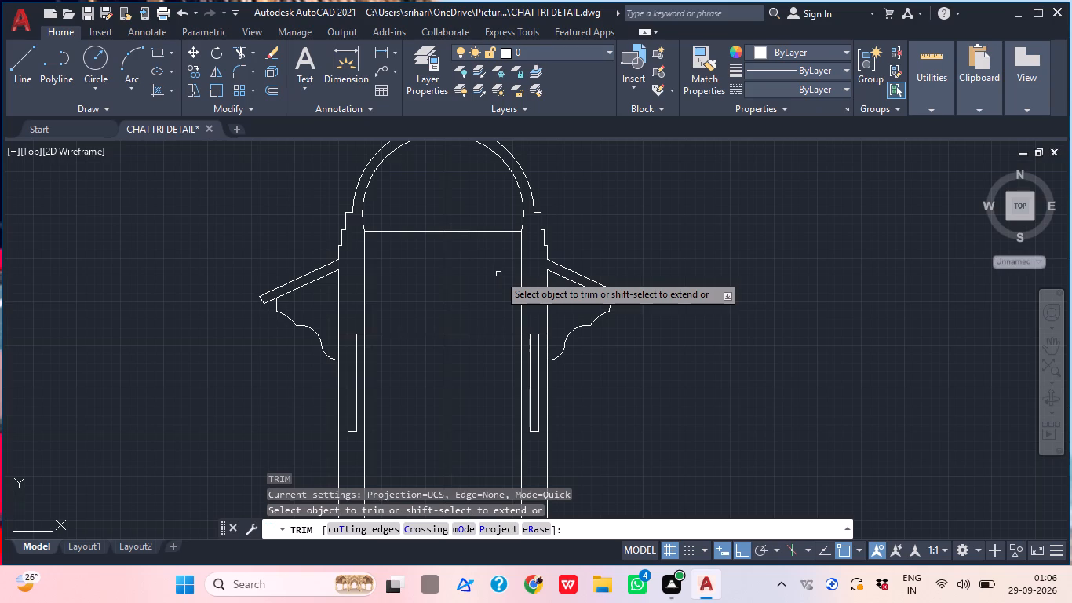
pyautogui.click(446, 290)
pyautogui.click(406, 276)
# Trim away all remaining pieces of the vertical centre line inside the dome, including the part between its two arcs.
pyautogui.click(460, 170)
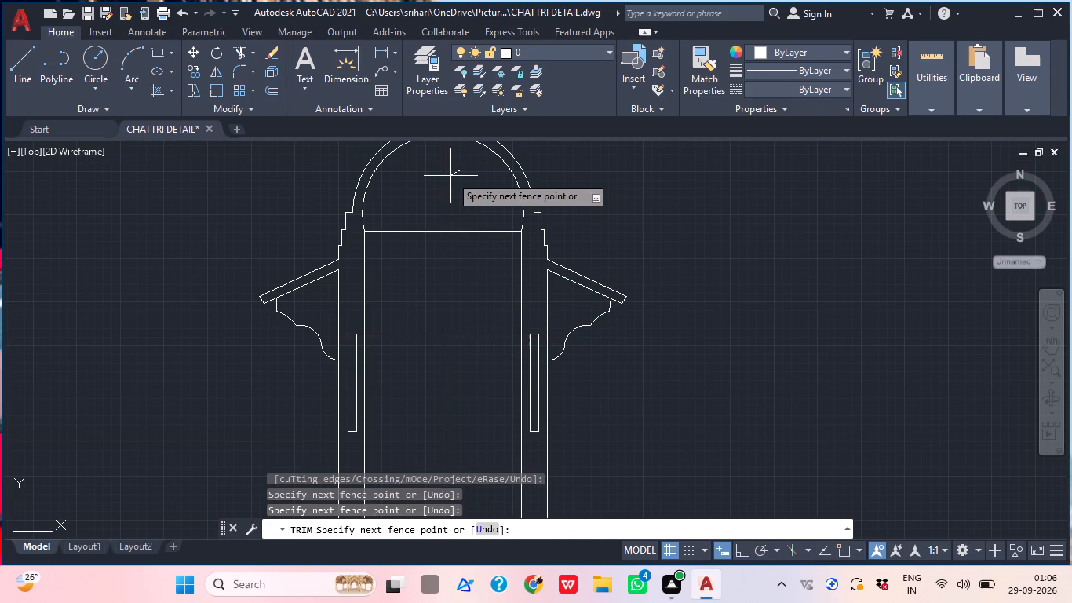
pyautogui.click(443, 178)
pyautogui.moveTo(441, 182); pyautogui.dragTo(434, 234, button='middle')
pyautogui.click(432, 234)
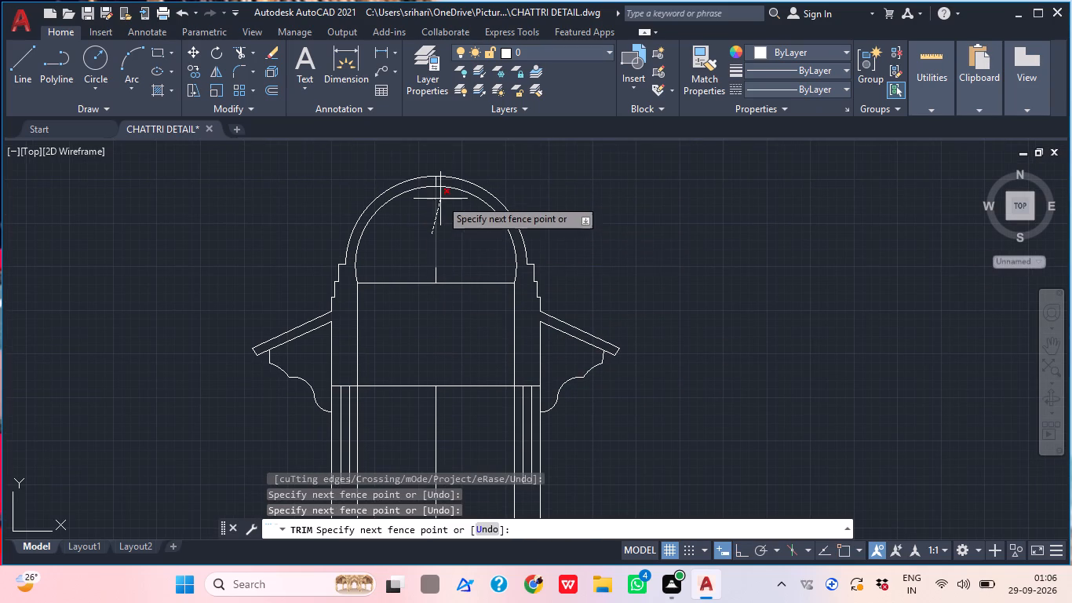
pyautogui.click(435, 200)
pyautogui.scroll(2, 441, 186)
pyautogui.doubleClick(437, 177)
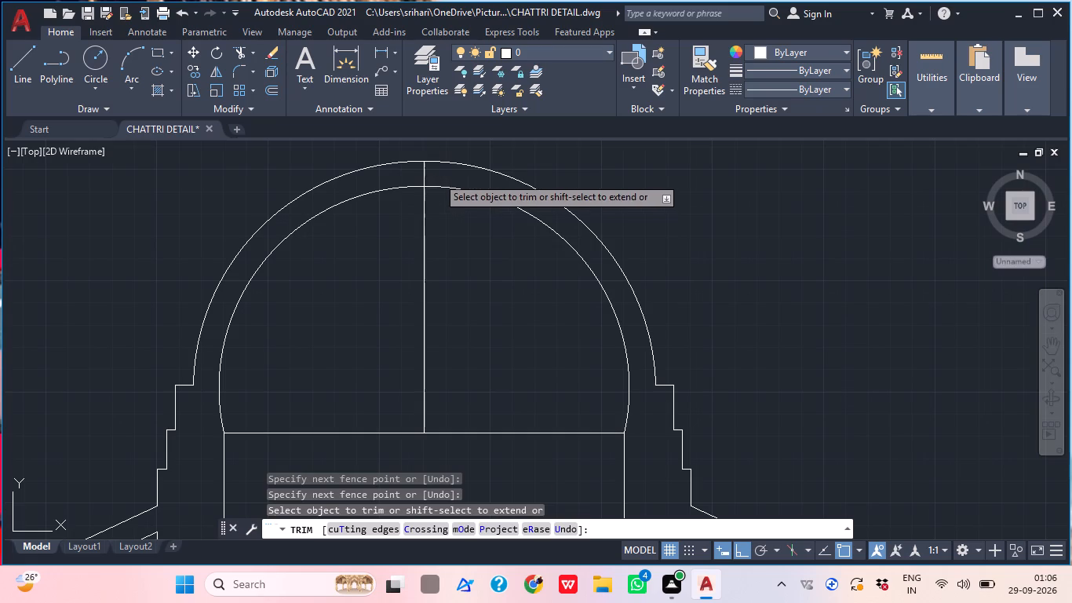
pyautogui.click(403, 175)
pyautogui.moveTo(462, 336); pyautogui.dragTo(436, 331)
pyautogui.click(342, 338)
pyautogui.moveTo(392, 305); pyautogui.dragTo(409, 301)
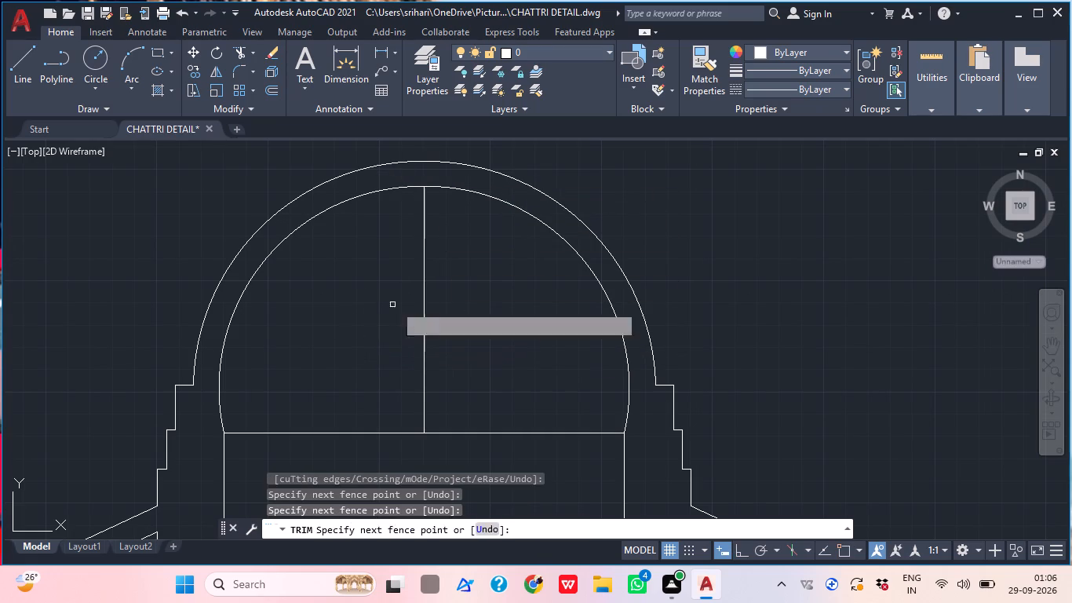
pyautogui.moveTo(409, 301); pyautogui.dragTo(417, 300)
pyautogui.click(442, 298)
pyautogui.click(381, 297)
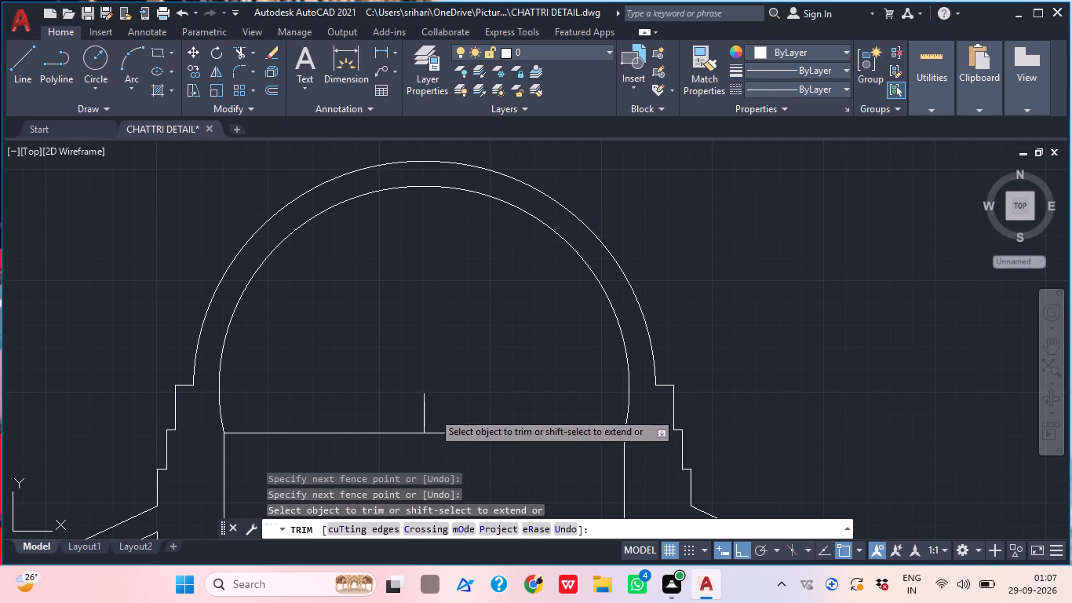
pyautogui.click(432, 411)
pyautogui.click(396, 411)
# Trim the remaining vertical centre line between the two columns, below the horizontal line at their tops.
pyautogui.scroll(-4, 516, 247)
pyautogui.scroll(3, 497, 321)
pyautogui.click(523, 413)
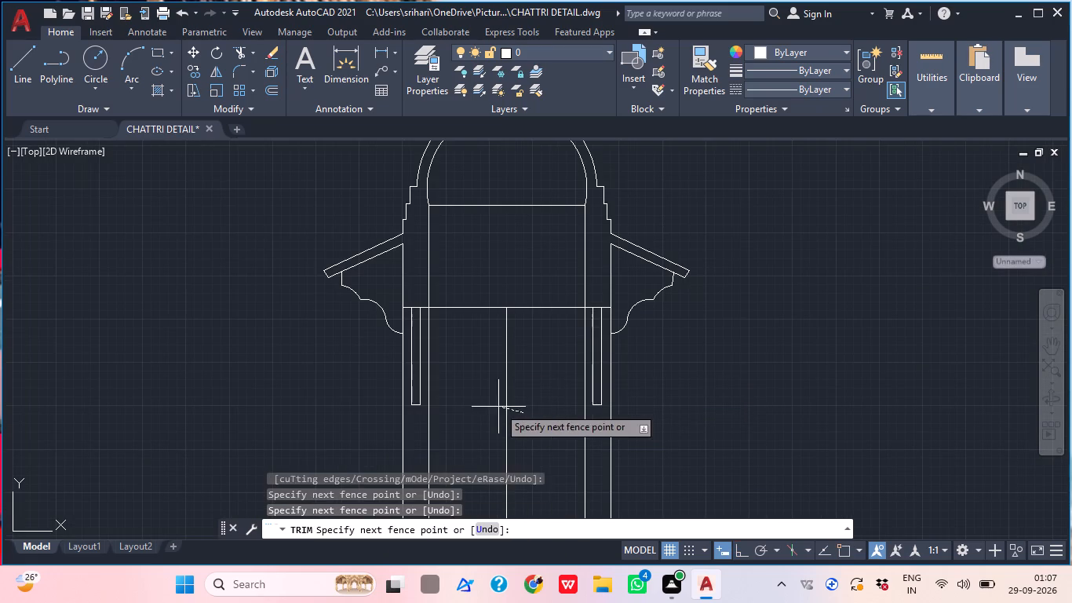
pyautogui.click(490, 404)
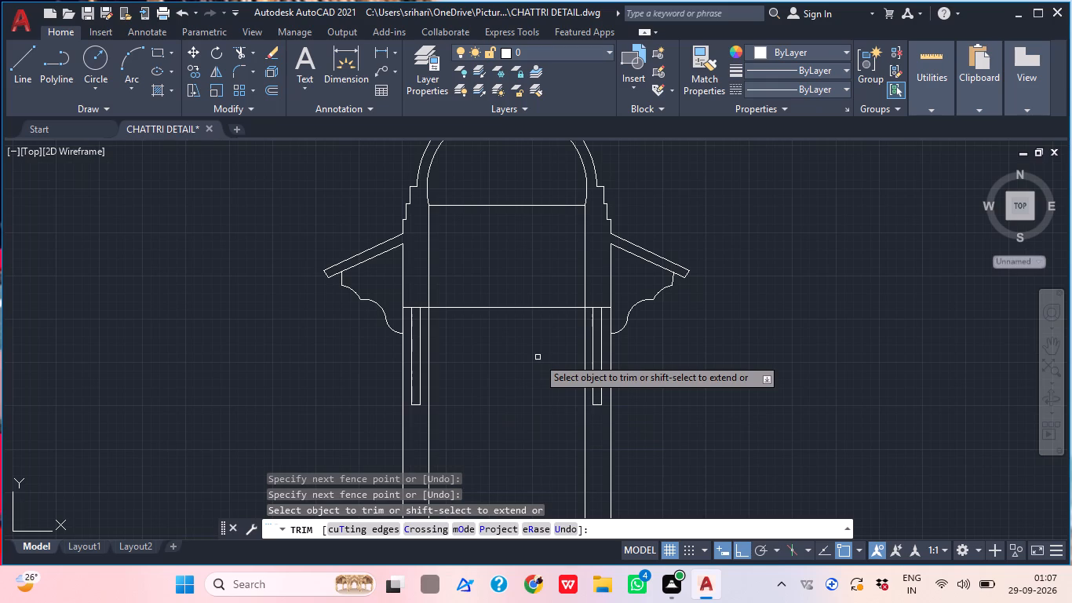
pyautogui.press('Escape')
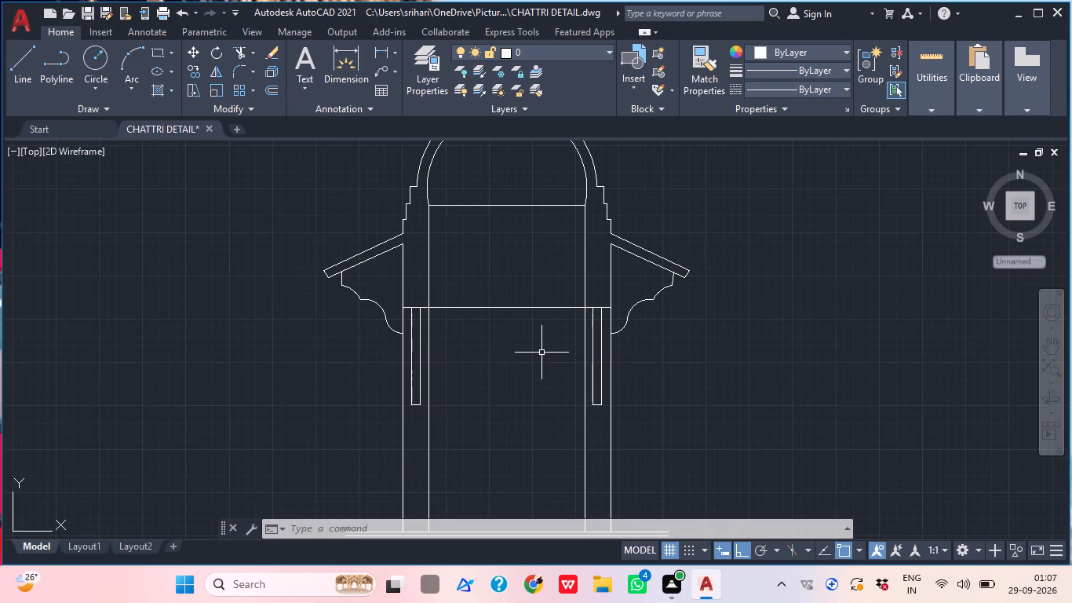
# Review the cleaned elevation together with the plan and the bracket detail.
pyautogui.scroll(-6, 541, 353)
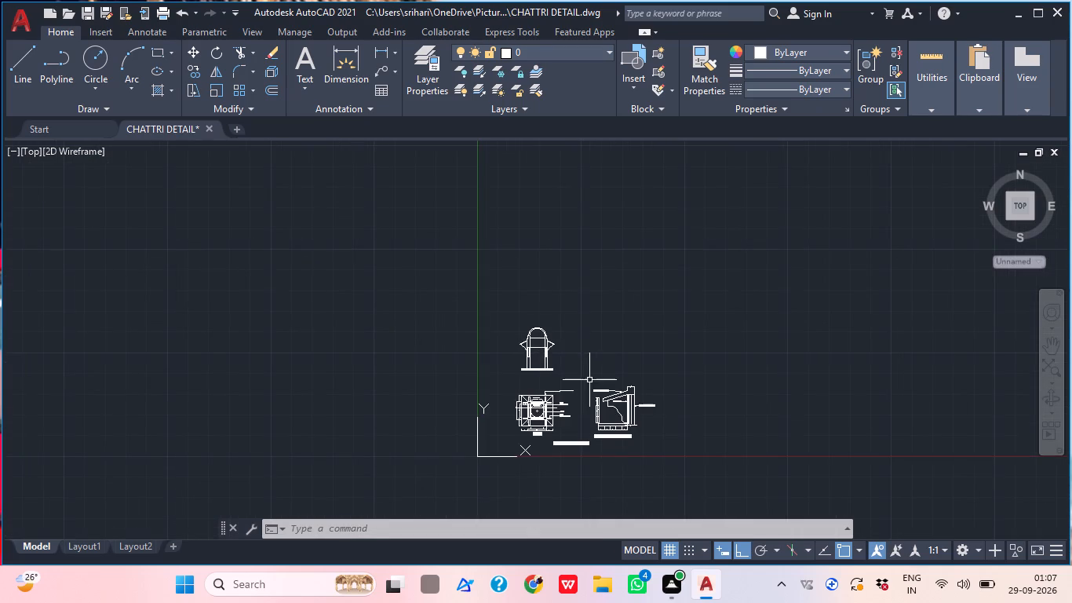
pyautogui.scroll(1, 589, 380)
pyautogui.moveTo(587, 380); pyautogui.dragTo(226, 222, button='middle')
pyautogui.scroll(-1, 267, 210)
pyautogui.moveTo(267, 229); pyautogui.dragTo(272, 303, button='middle')
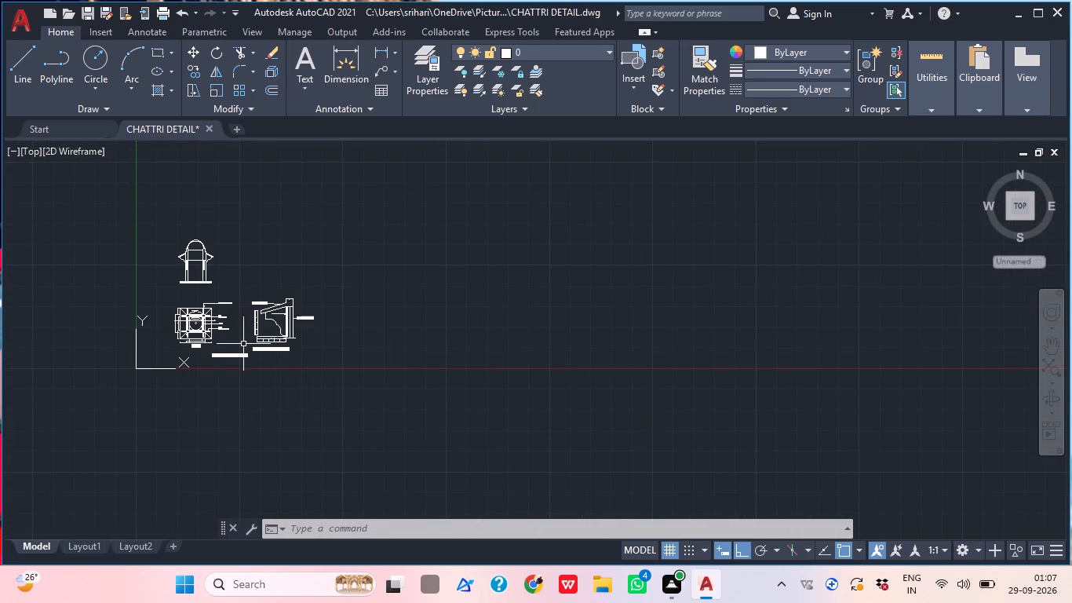
pyautogui.moveTo(243, 344); pyautogui.dragTo(274, 350, button='middle')
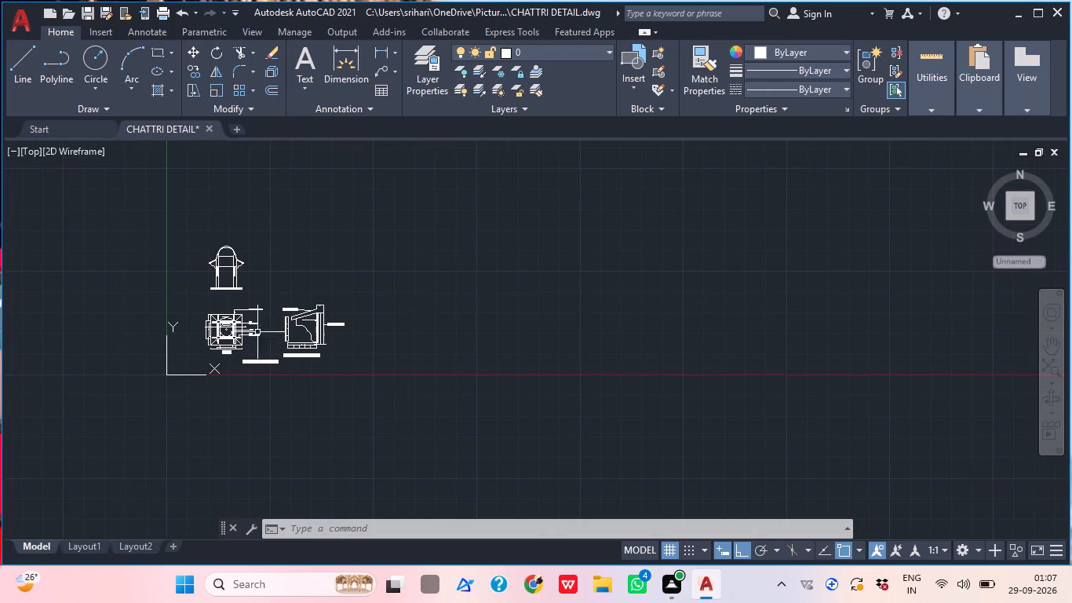
pyautogui.scroll(2, 276, 270)
pyautogui.moveTo(224, 257); pyautogui.dragTo(288, 259, button='middle')
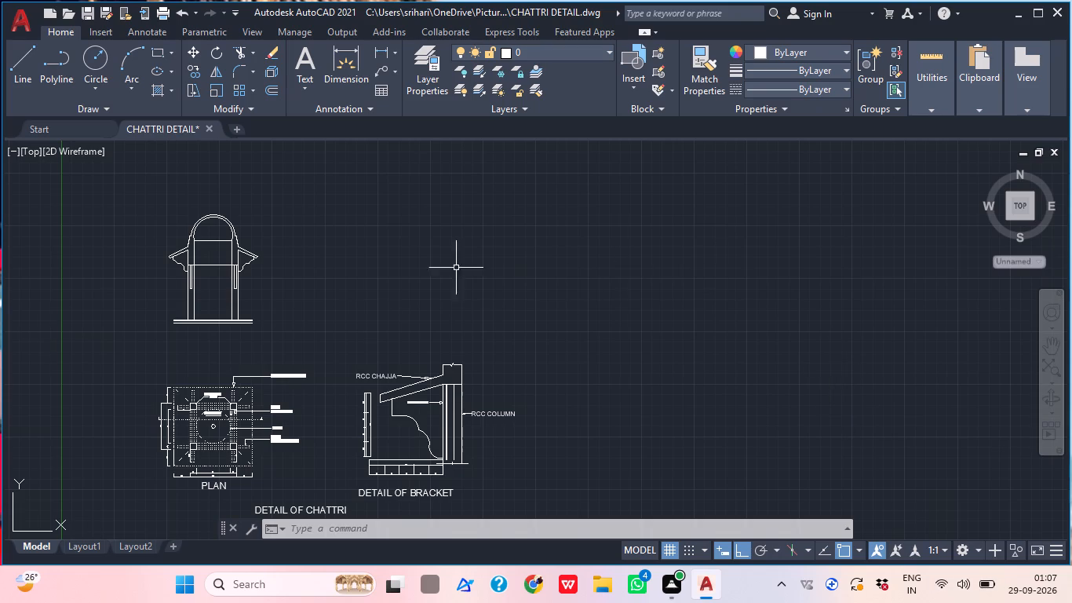
pyautogui.moveTo(338, 273); pyautogui.dragTo(358, 266, button='middle')
pyautogui.moveTo(348, 280); pyautogui.dragTo(341, 296, button='middle')
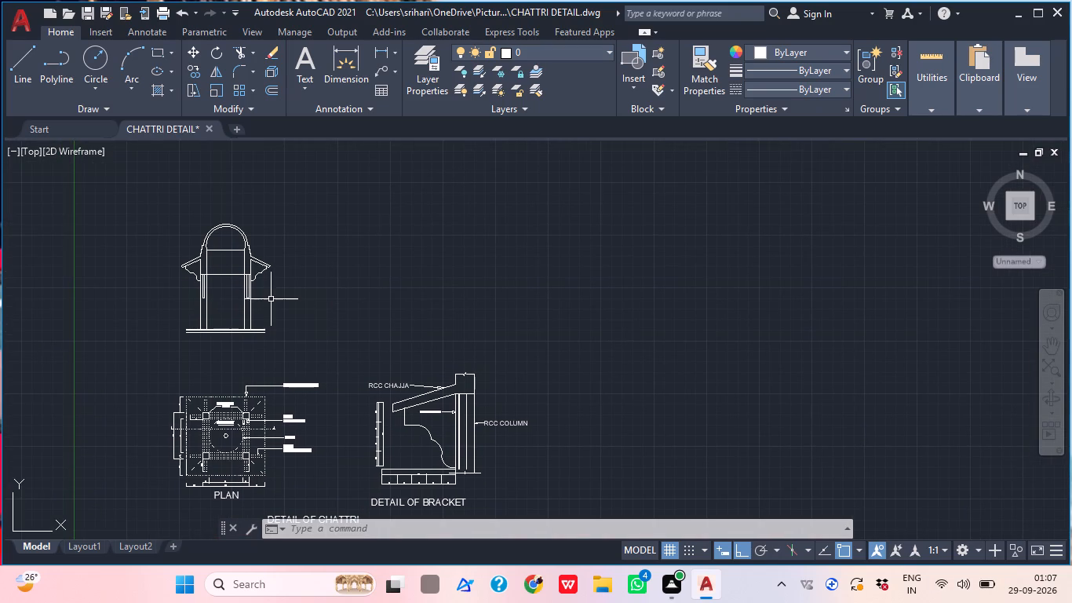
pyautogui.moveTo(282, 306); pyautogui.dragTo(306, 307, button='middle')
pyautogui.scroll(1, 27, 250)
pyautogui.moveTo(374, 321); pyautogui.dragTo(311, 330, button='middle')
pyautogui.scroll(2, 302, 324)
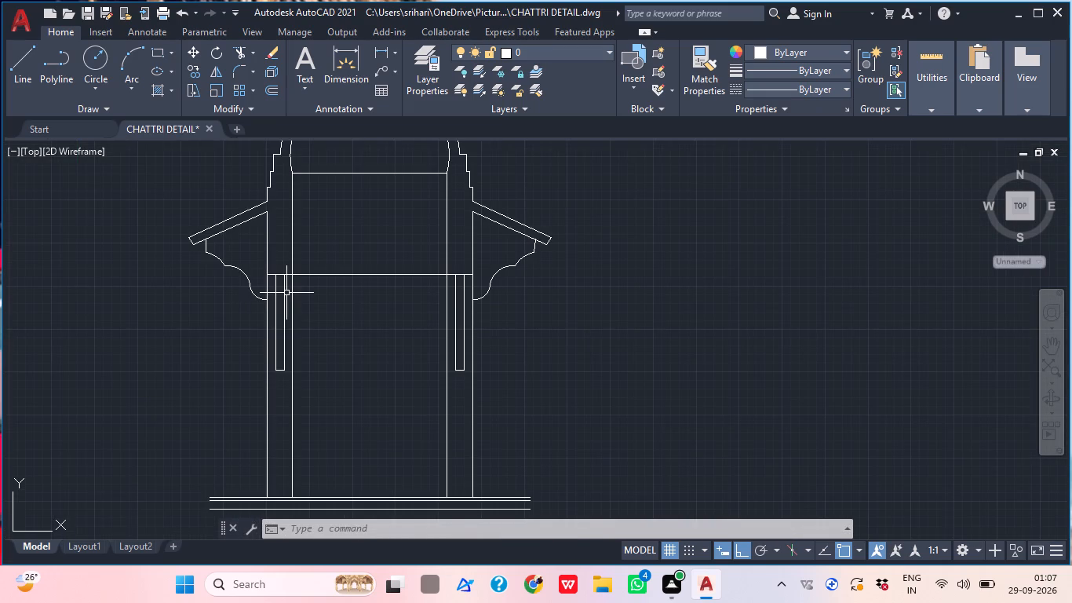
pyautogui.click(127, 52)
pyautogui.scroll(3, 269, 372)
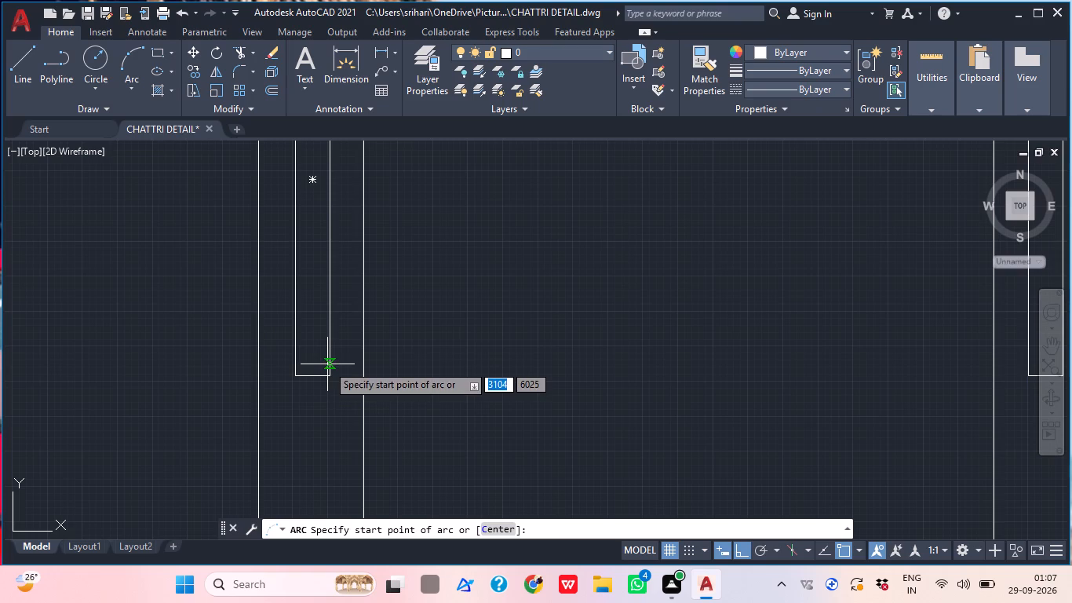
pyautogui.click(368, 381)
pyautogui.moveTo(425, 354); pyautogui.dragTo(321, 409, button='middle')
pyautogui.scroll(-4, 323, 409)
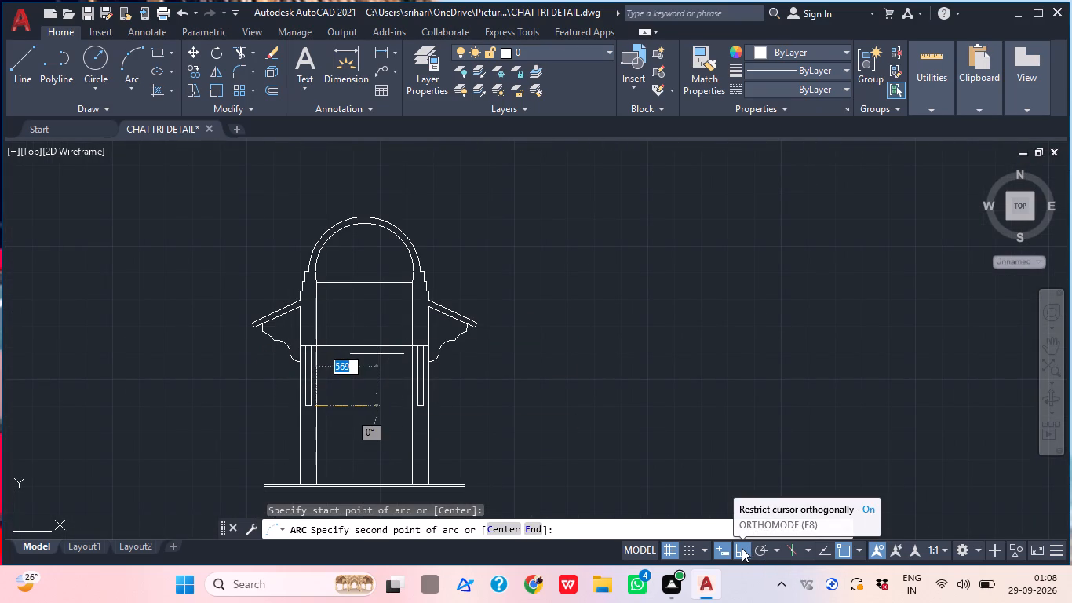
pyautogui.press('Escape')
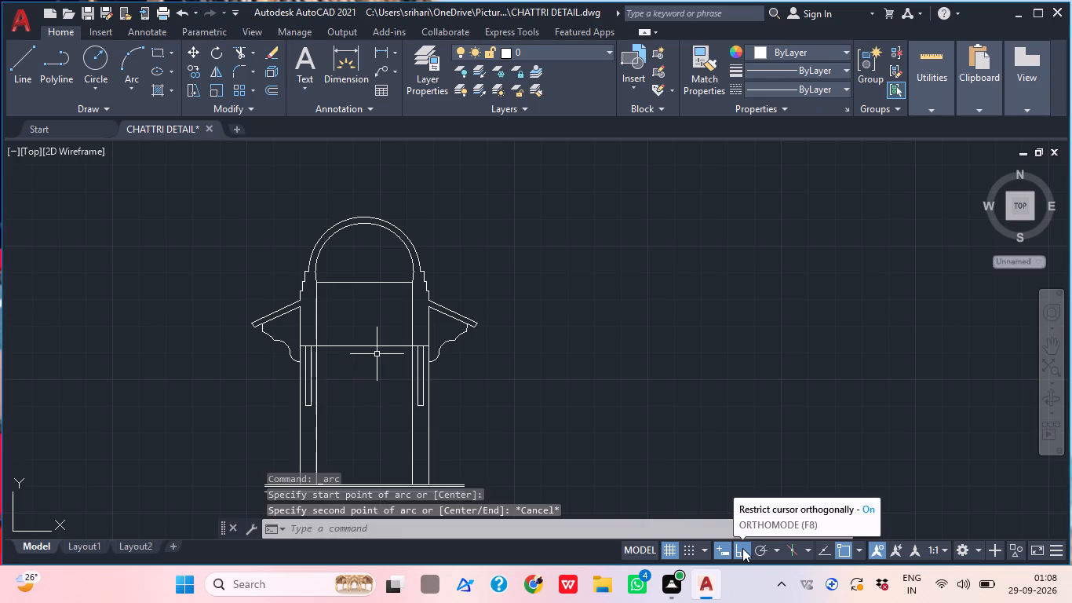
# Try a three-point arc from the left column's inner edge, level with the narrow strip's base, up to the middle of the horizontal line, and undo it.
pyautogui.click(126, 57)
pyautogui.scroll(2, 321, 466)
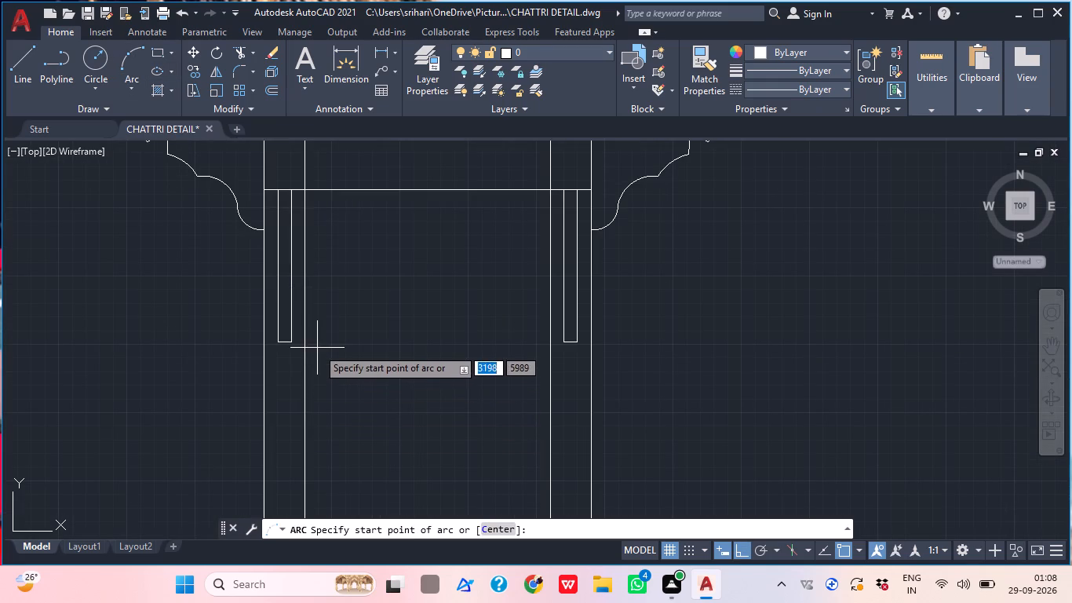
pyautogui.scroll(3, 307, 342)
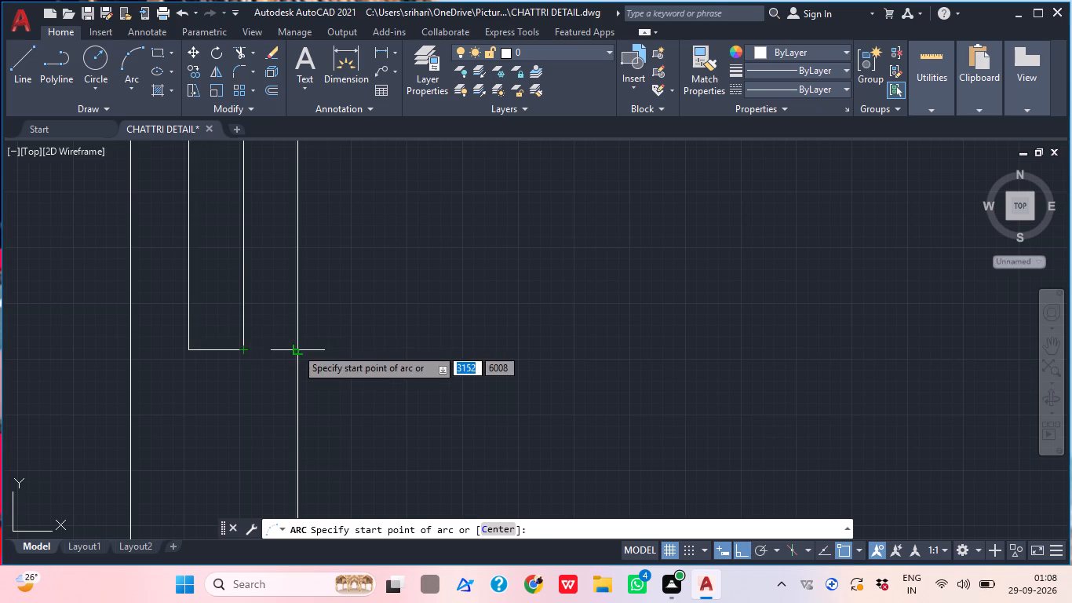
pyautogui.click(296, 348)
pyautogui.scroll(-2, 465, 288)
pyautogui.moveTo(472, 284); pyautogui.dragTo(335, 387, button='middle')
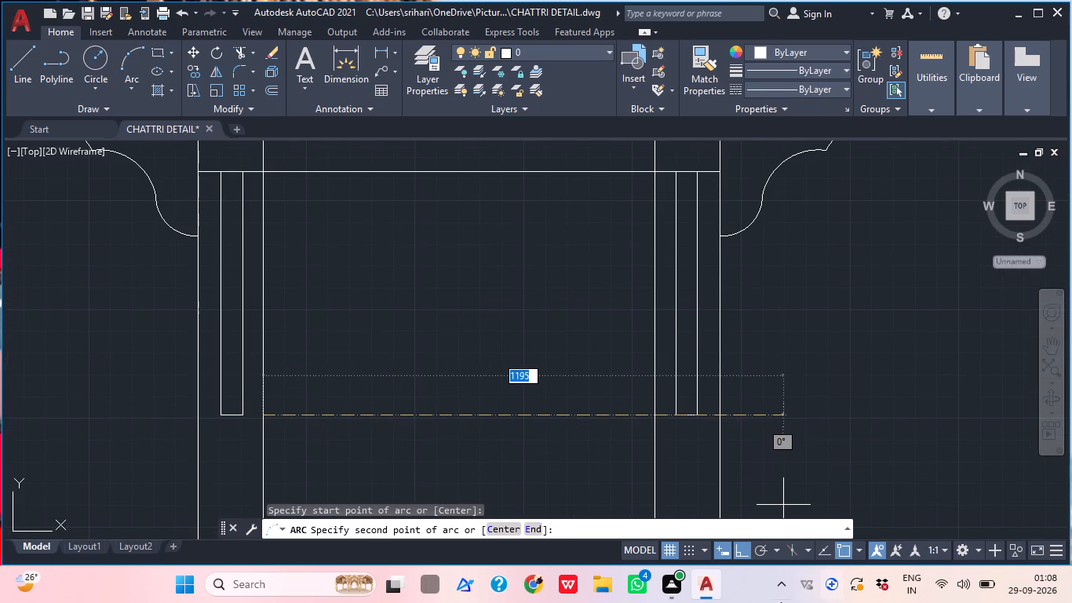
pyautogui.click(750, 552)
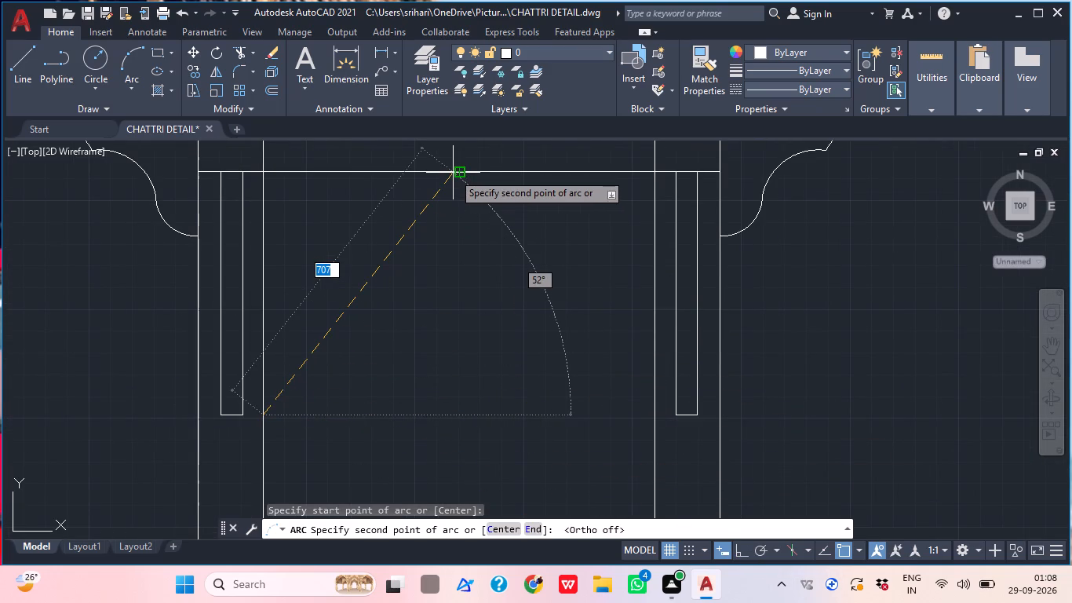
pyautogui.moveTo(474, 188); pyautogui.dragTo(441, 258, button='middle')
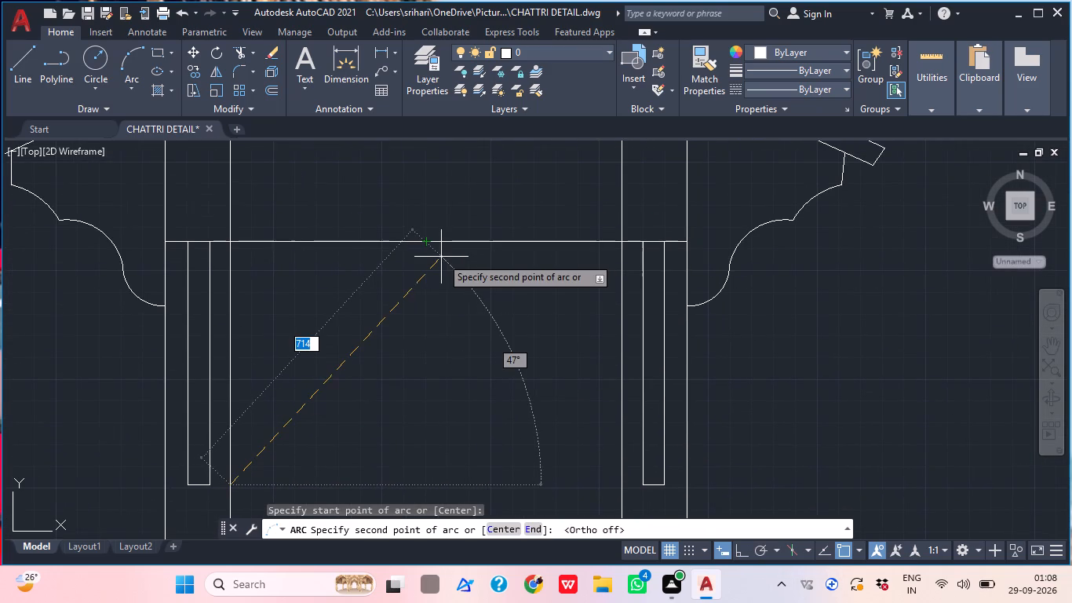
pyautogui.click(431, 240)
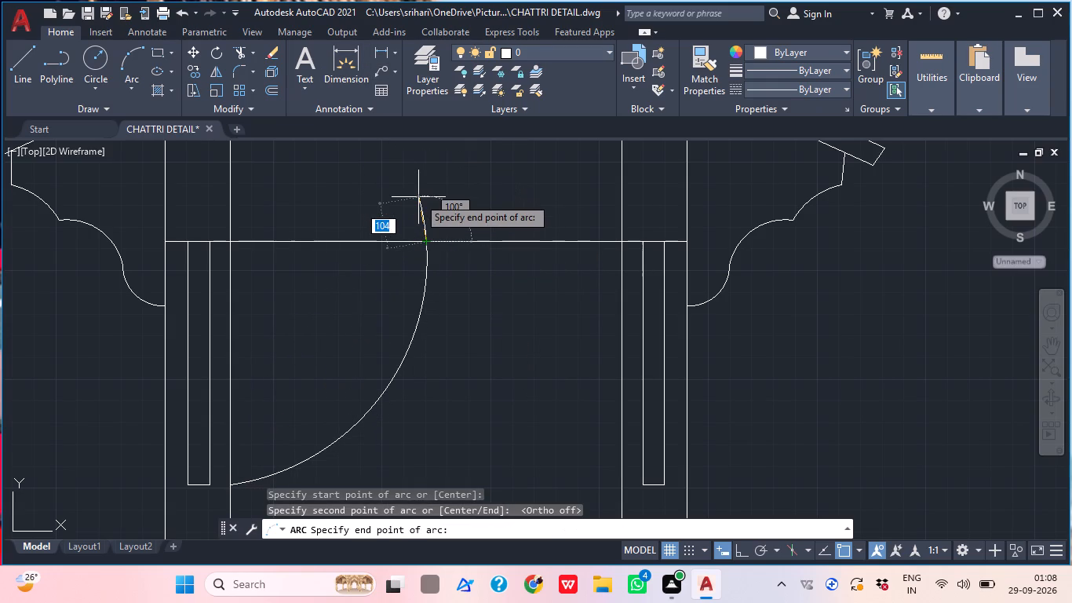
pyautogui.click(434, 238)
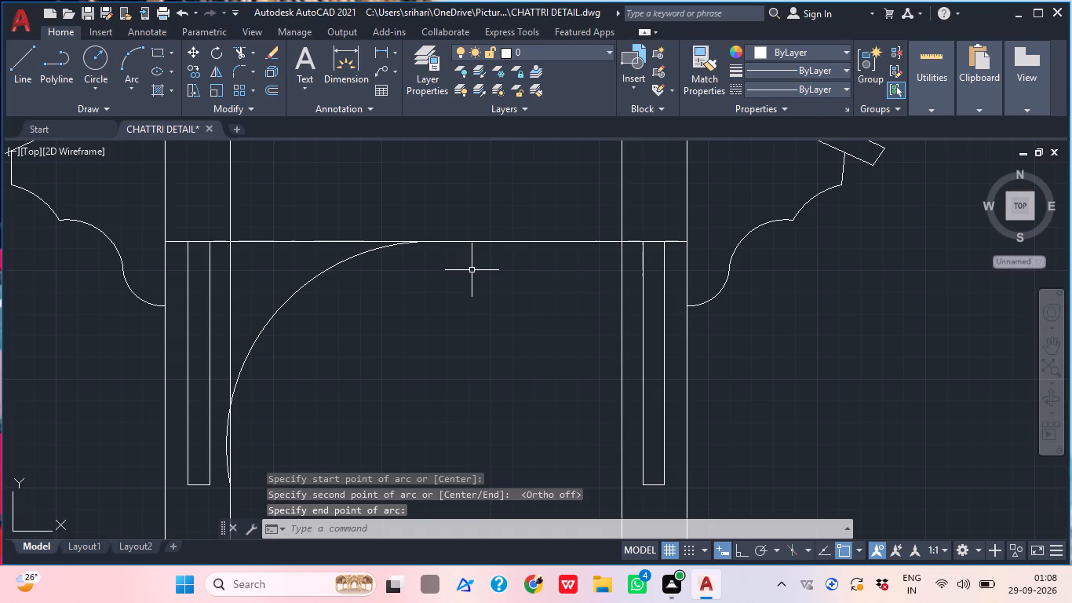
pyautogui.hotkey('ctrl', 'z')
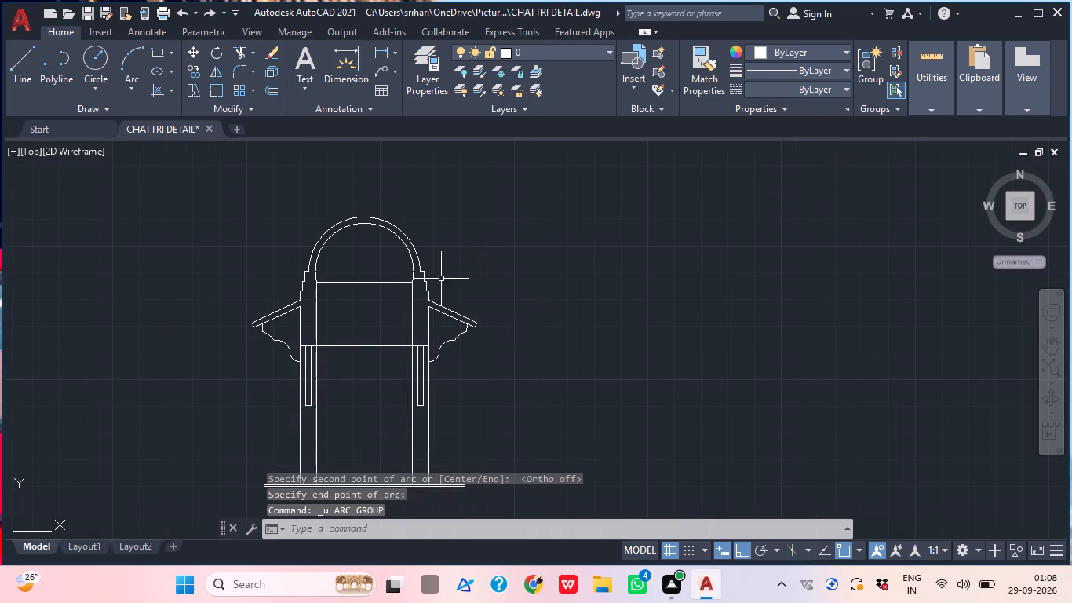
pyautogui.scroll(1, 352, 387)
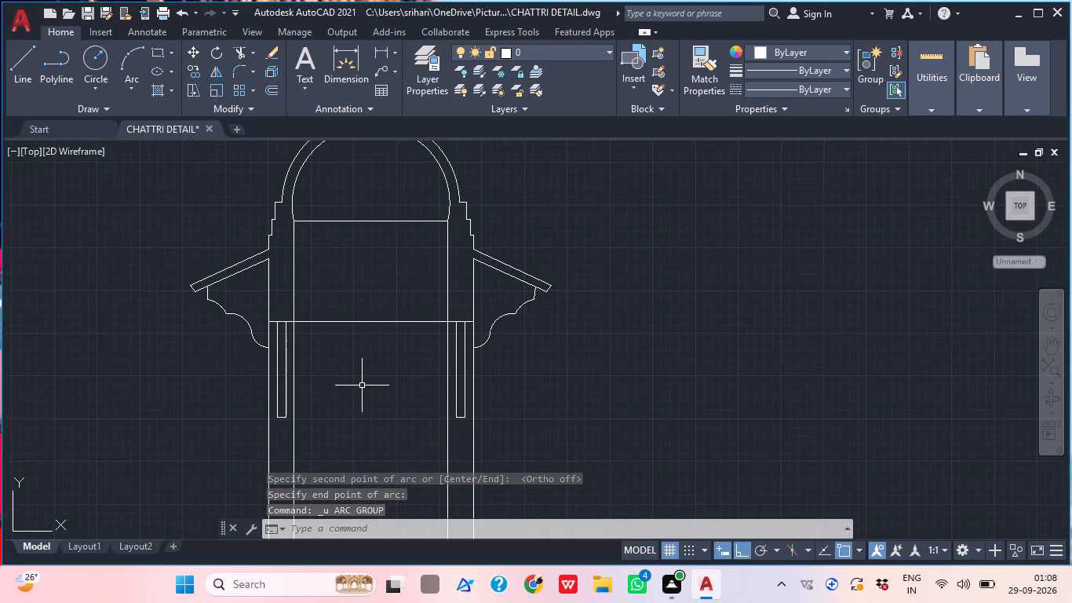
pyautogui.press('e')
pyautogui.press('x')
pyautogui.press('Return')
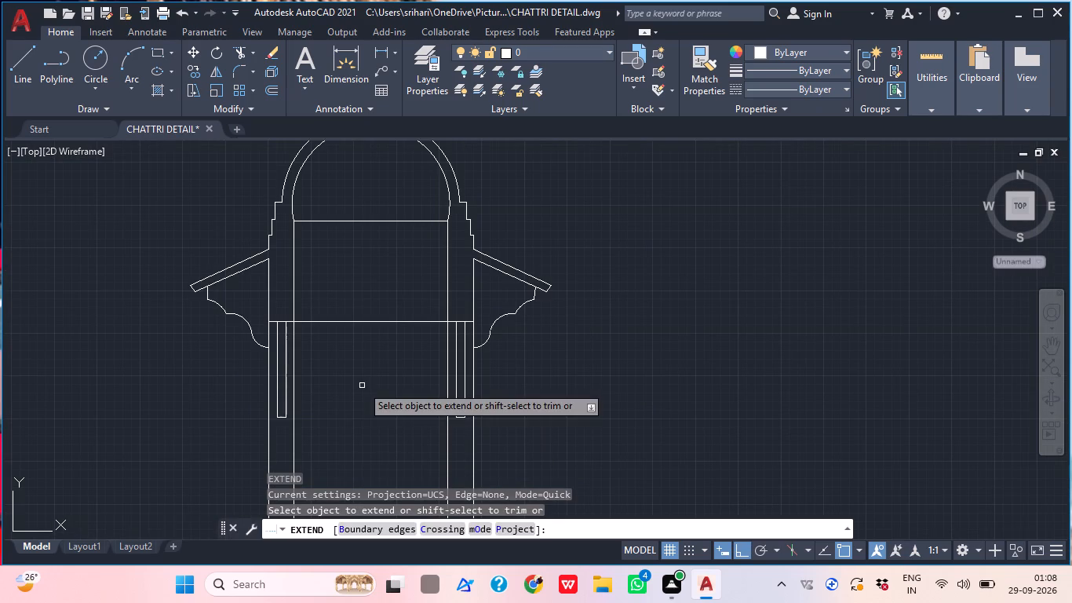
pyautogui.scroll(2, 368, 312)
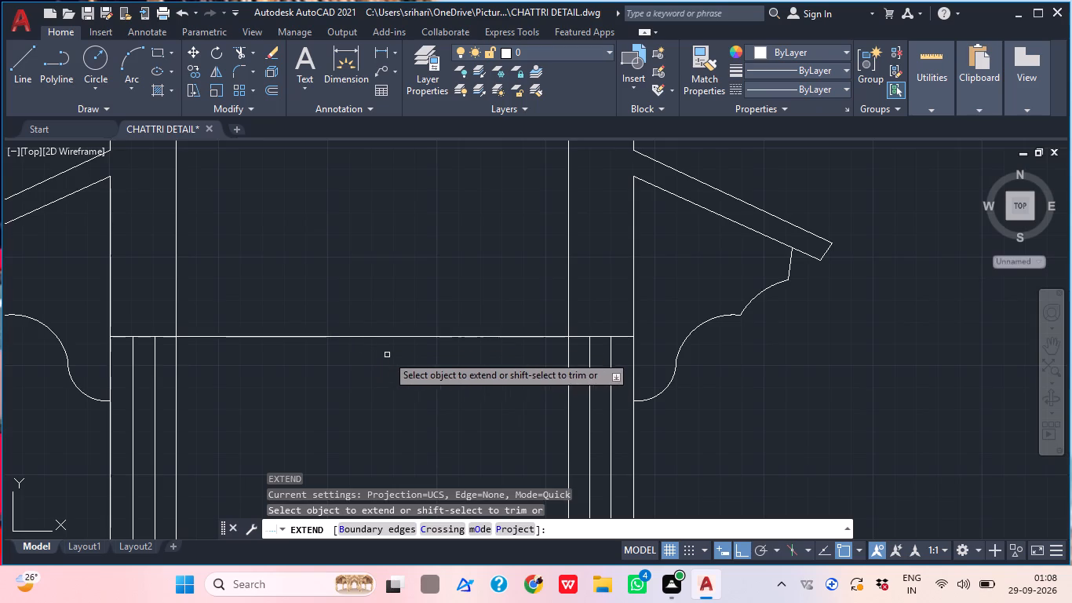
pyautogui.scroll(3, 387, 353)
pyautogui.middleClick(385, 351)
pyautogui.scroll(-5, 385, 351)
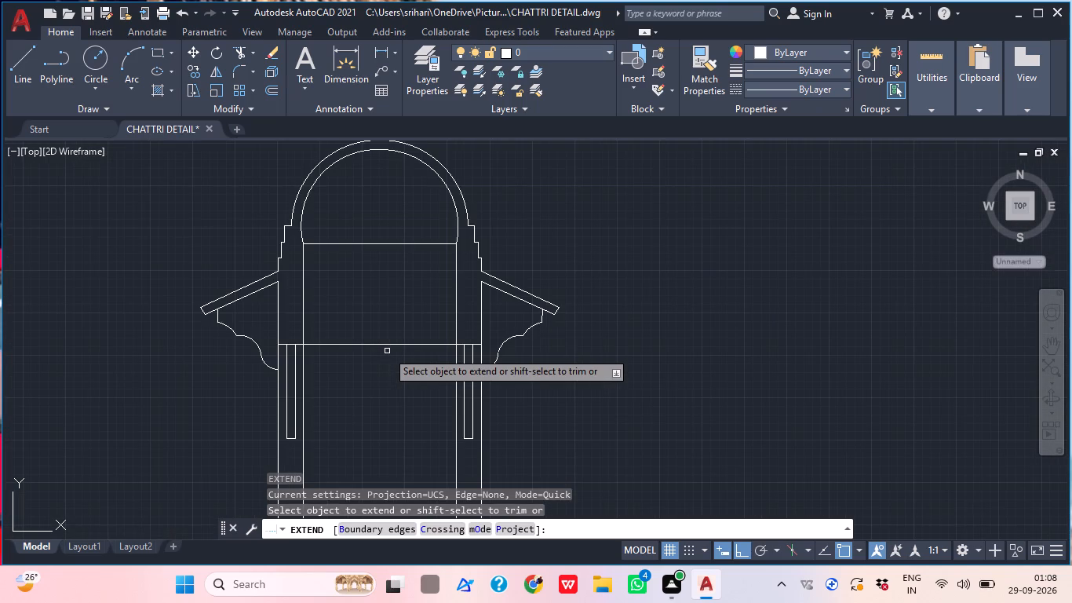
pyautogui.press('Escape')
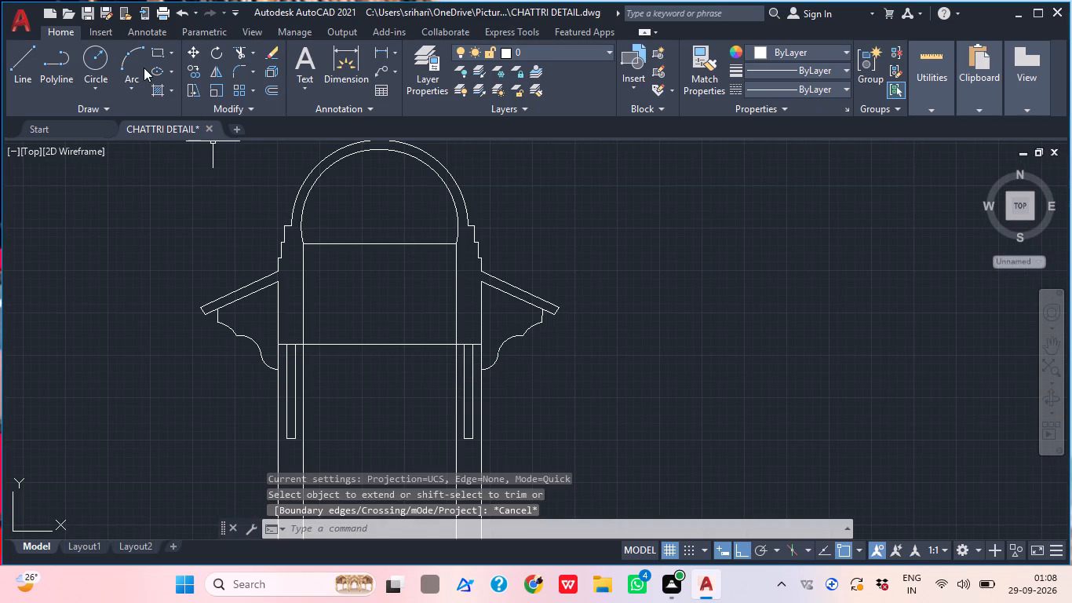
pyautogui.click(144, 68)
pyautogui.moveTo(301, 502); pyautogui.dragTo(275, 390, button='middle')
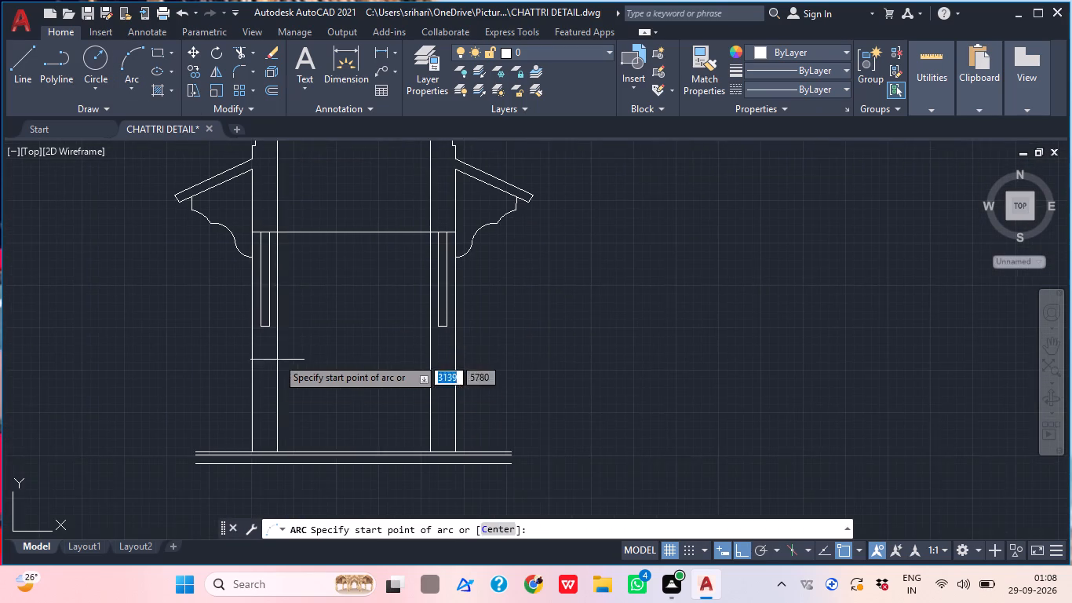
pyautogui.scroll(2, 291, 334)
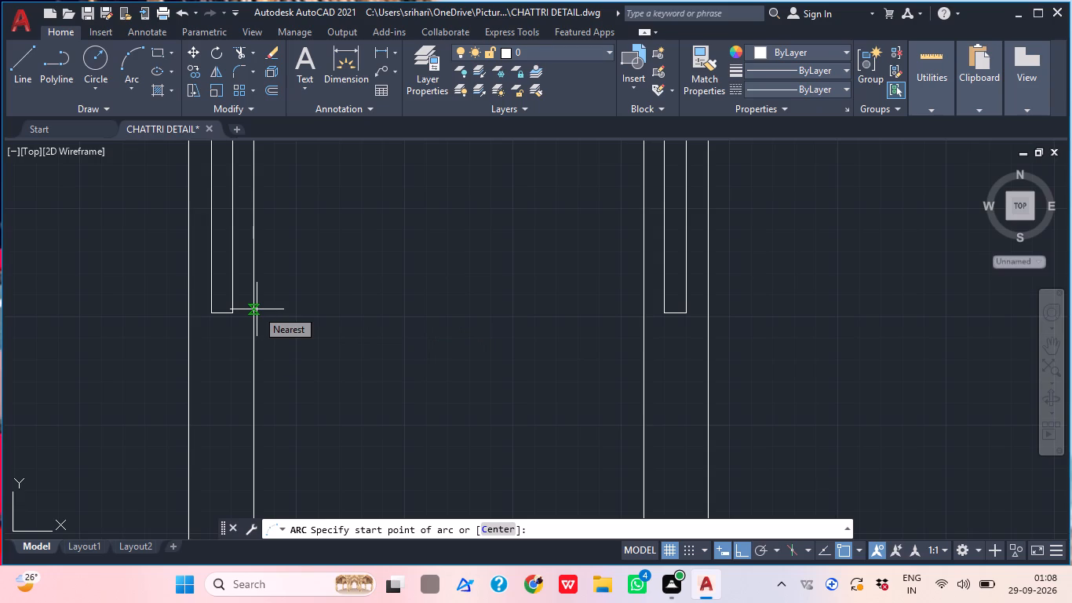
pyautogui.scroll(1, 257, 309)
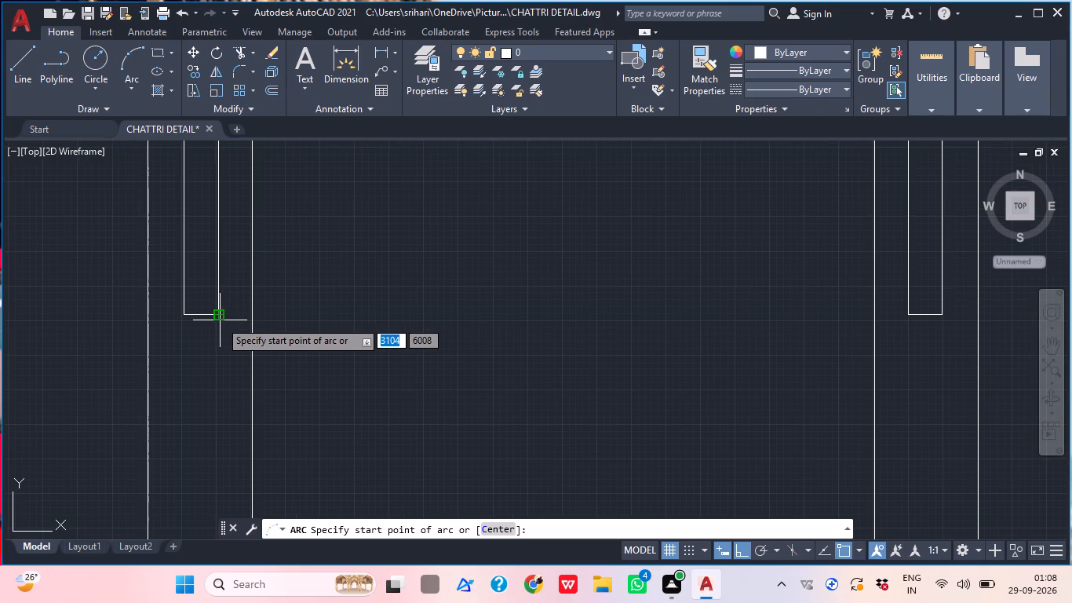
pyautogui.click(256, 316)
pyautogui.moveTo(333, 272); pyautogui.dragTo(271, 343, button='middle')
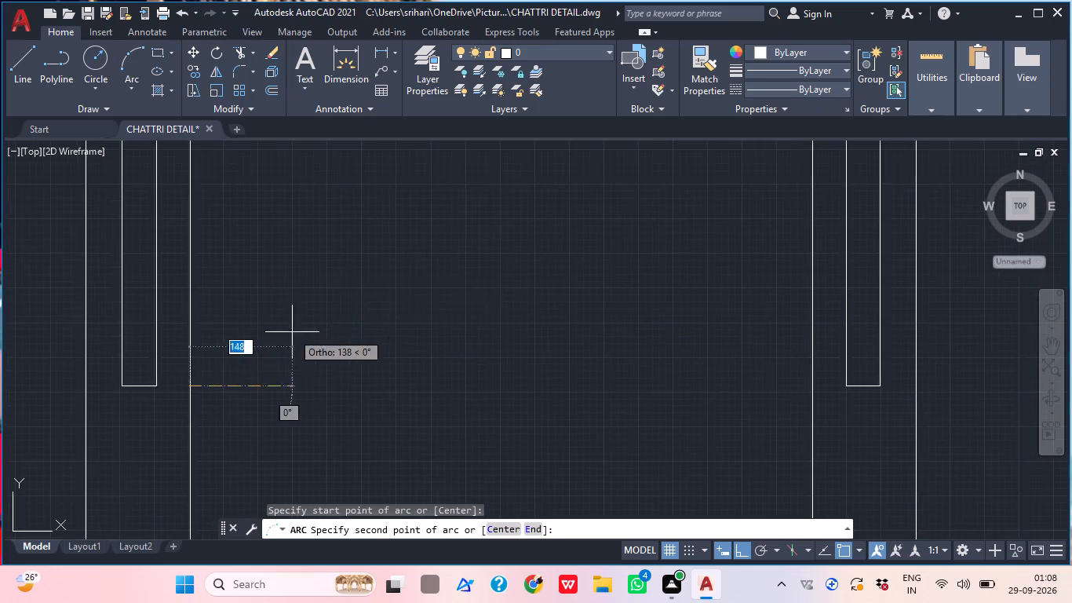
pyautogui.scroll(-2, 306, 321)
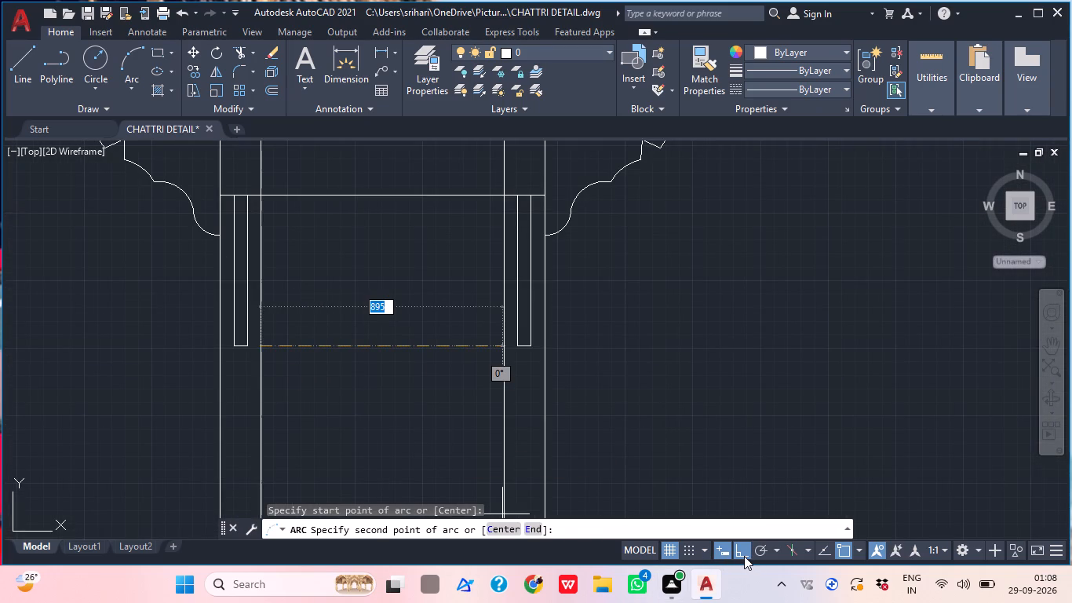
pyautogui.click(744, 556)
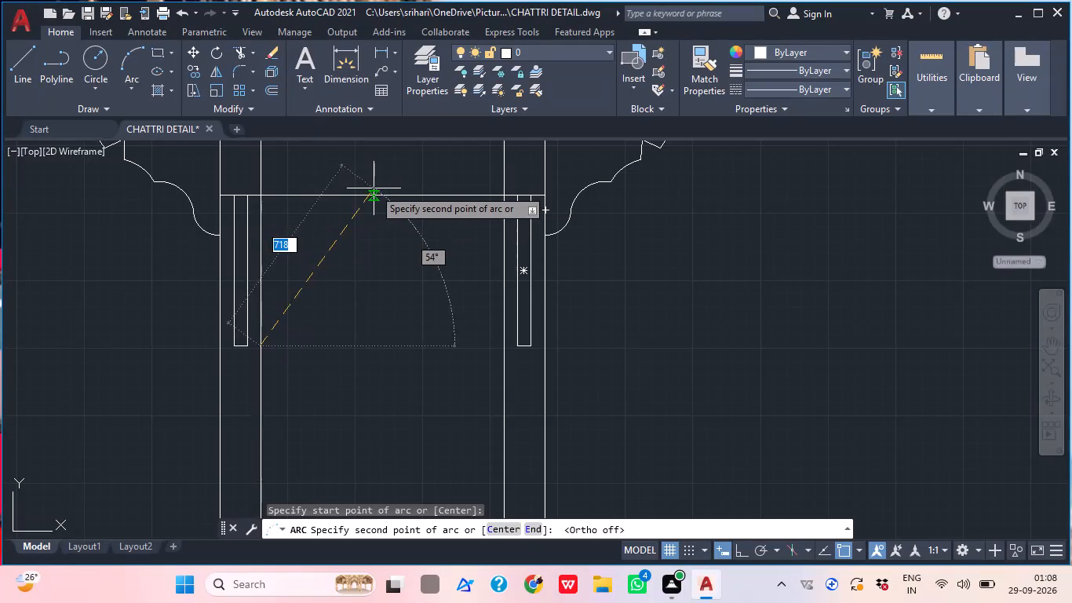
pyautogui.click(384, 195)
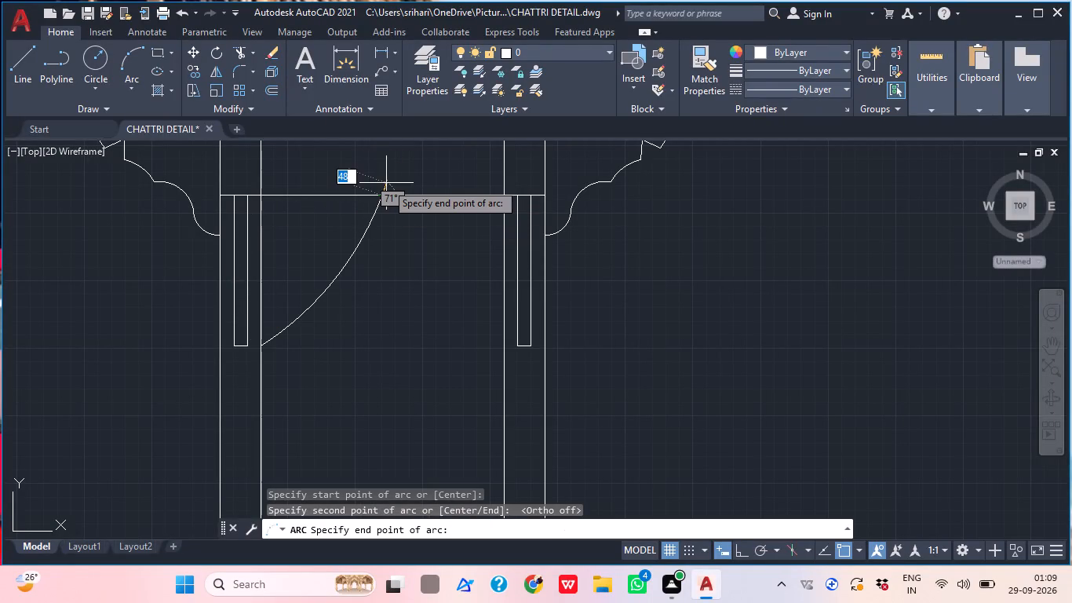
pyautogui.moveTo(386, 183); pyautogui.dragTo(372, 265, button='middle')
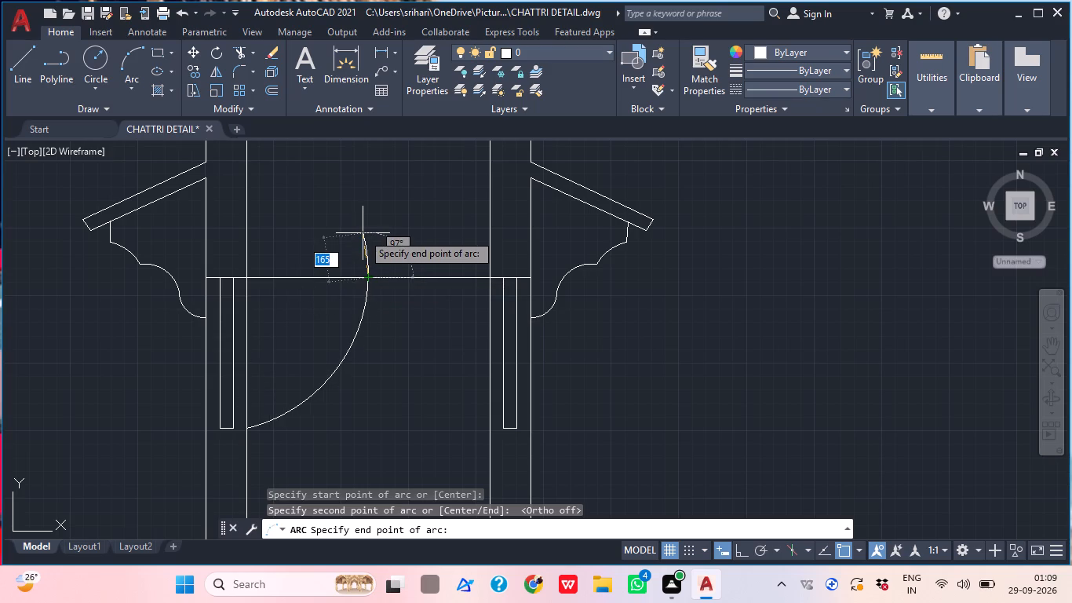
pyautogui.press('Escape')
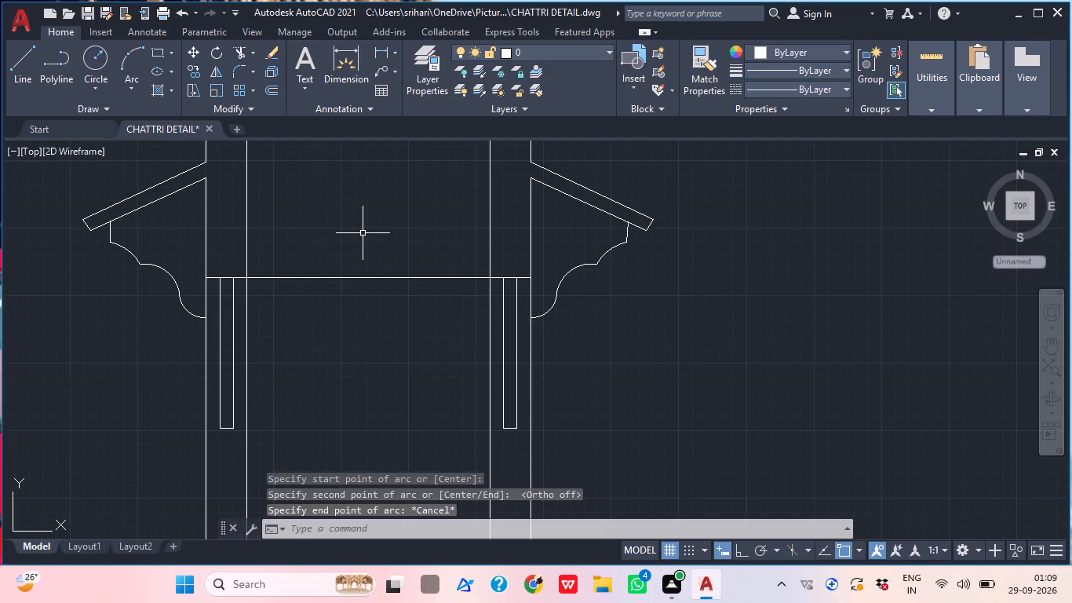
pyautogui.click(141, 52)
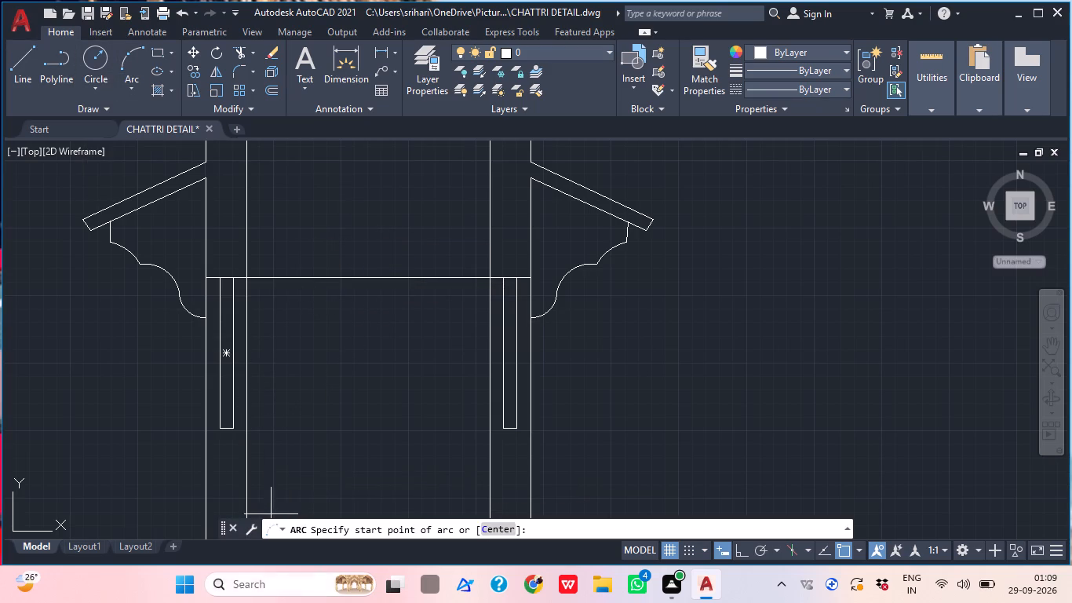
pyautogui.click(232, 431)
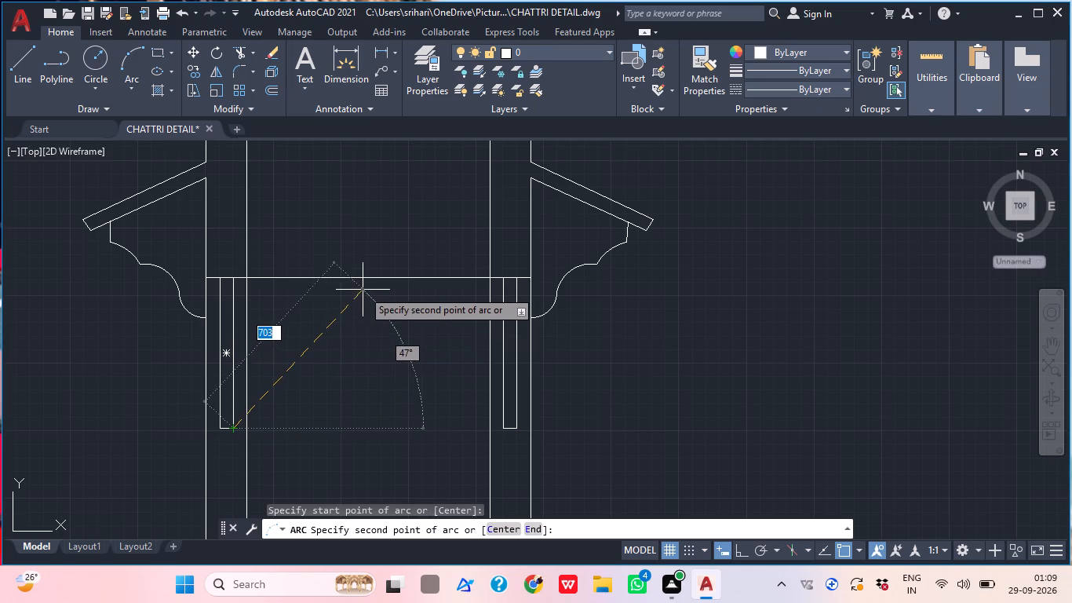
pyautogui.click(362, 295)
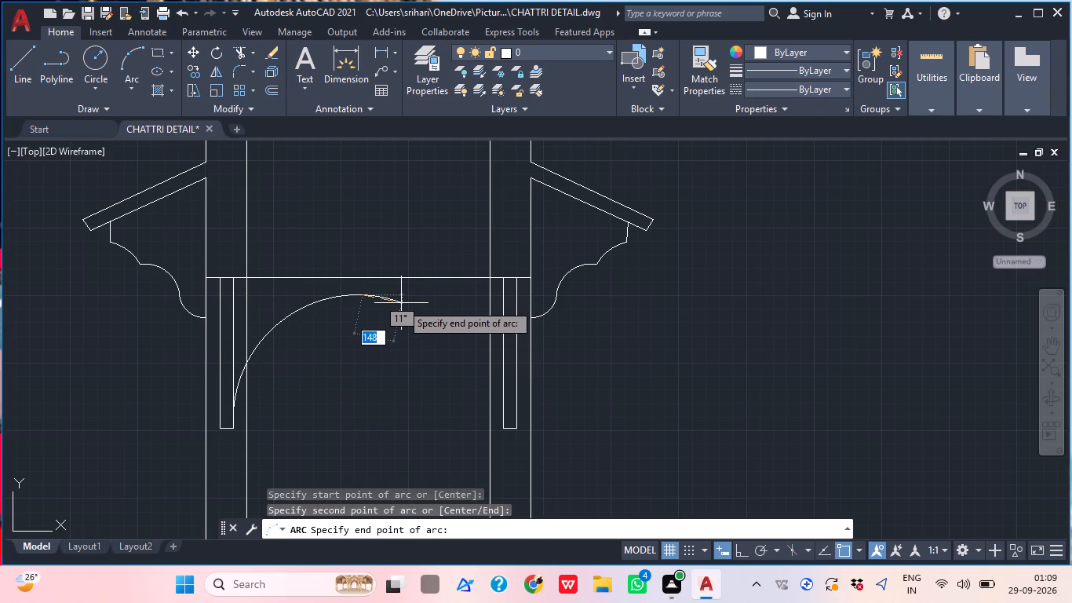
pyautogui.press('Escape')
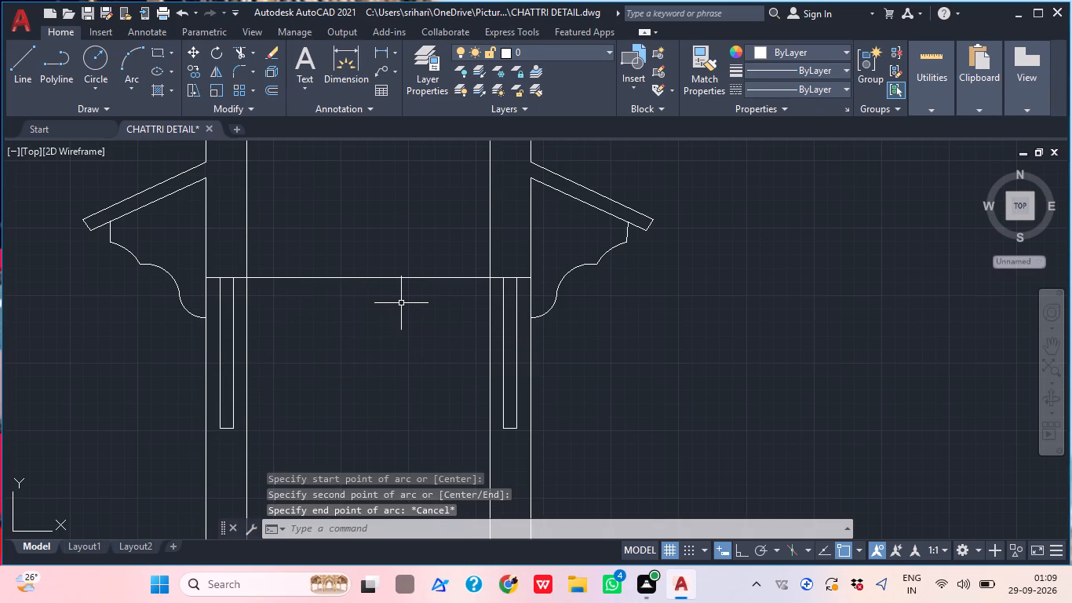
# Draw a three-point arc from the left column's inner edge at strip-base level through the horizontal line's middle, ending about 50 units beyond it.
pyautogui.click(133, 55)
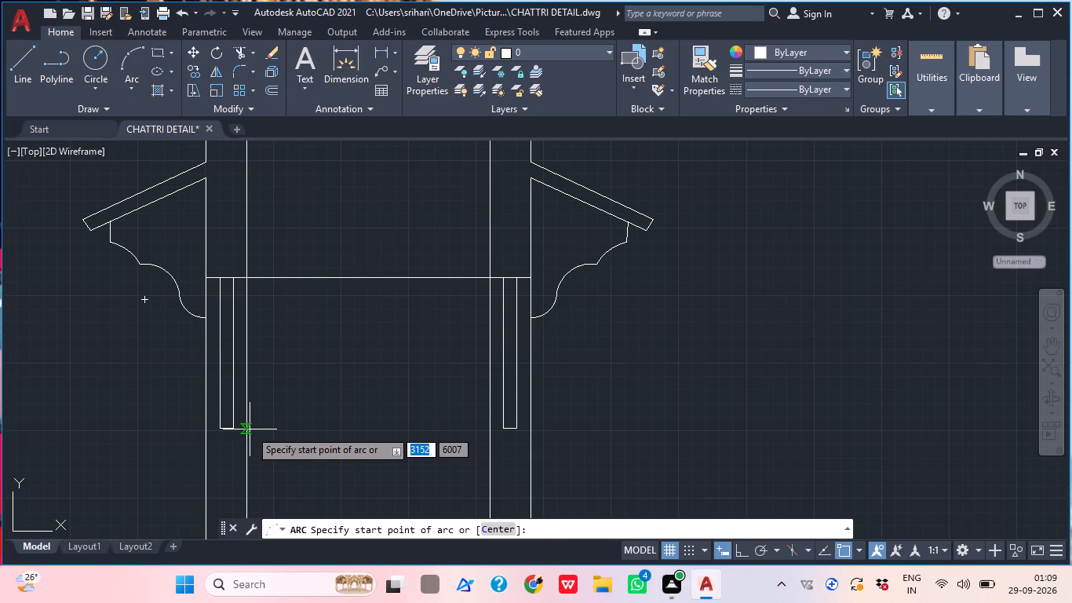
pyautogui.moveTo(250, 429); pyautogui.dragTo(259, 425)
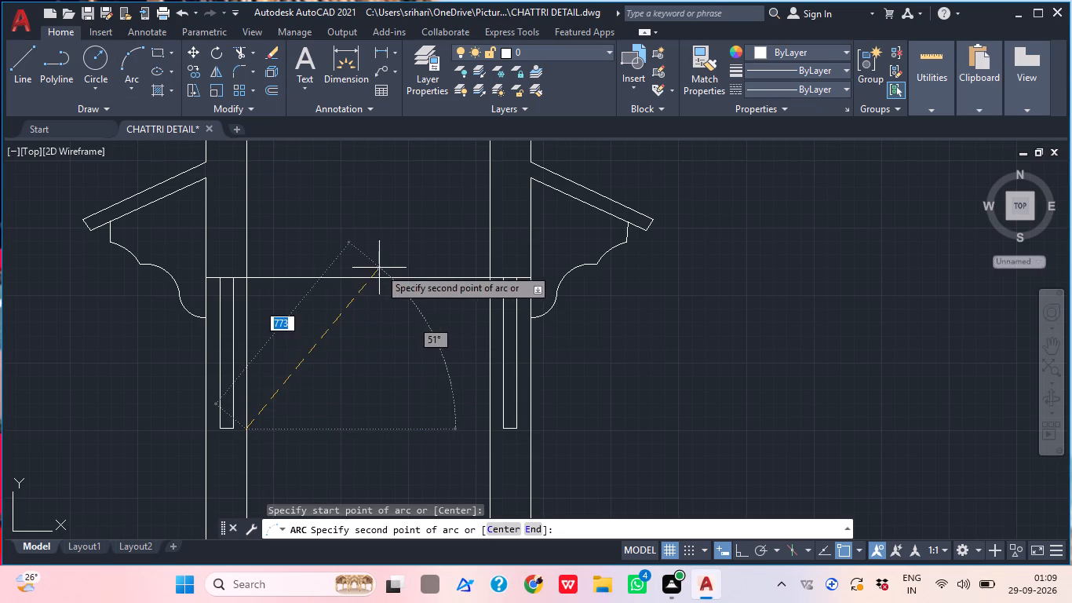
pyautogui.click(366, 276)
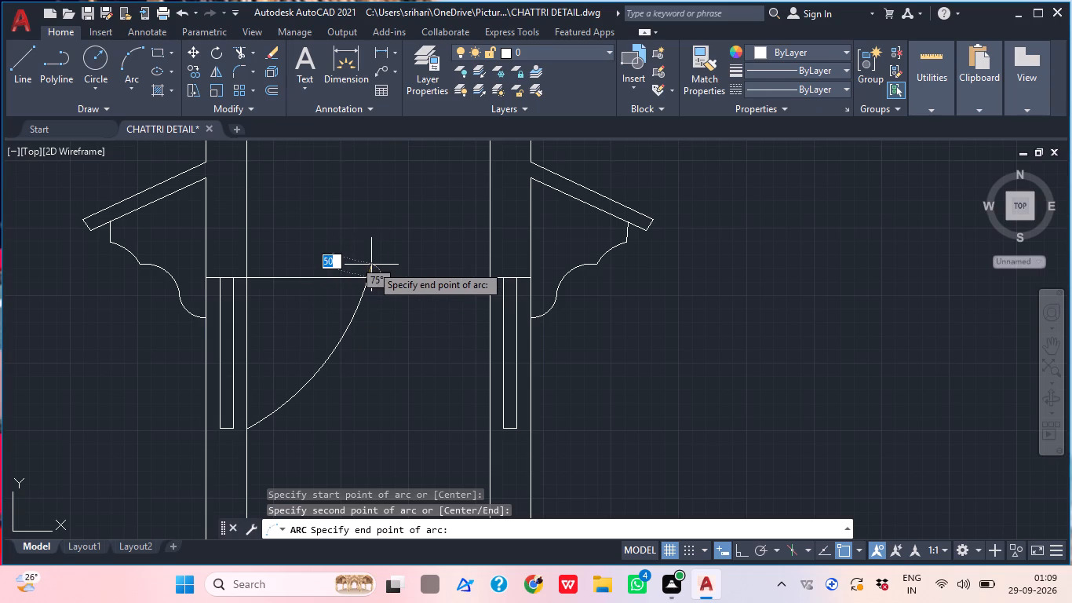
pyautogui.click(371, 265)
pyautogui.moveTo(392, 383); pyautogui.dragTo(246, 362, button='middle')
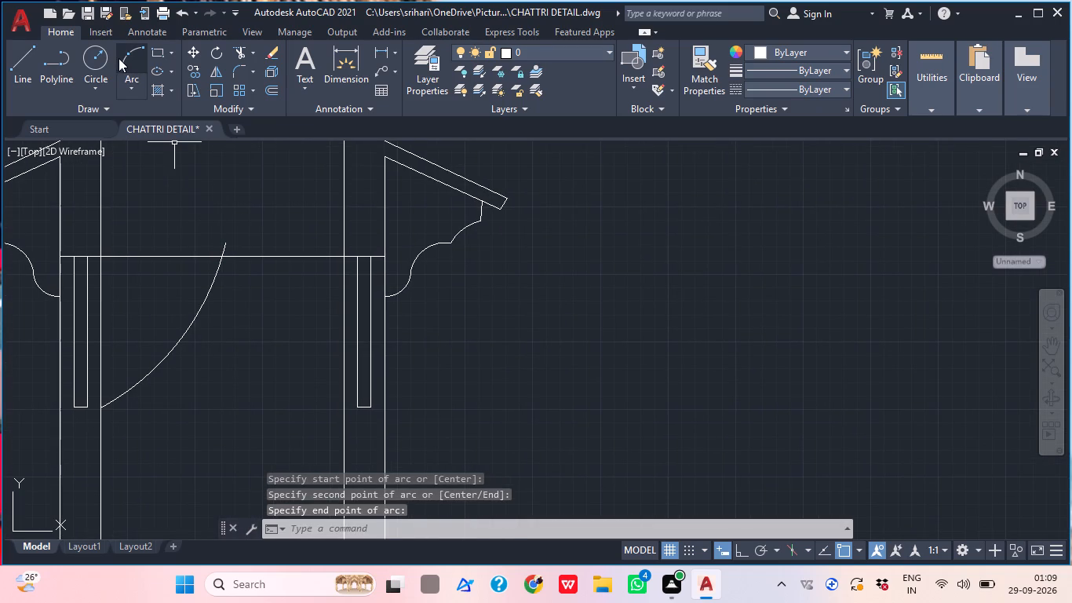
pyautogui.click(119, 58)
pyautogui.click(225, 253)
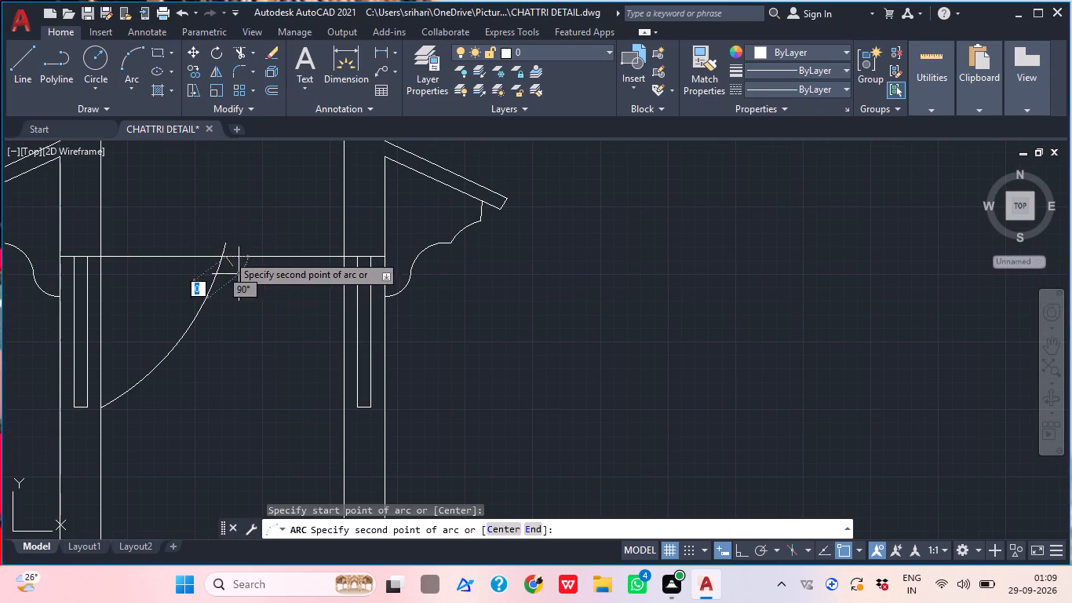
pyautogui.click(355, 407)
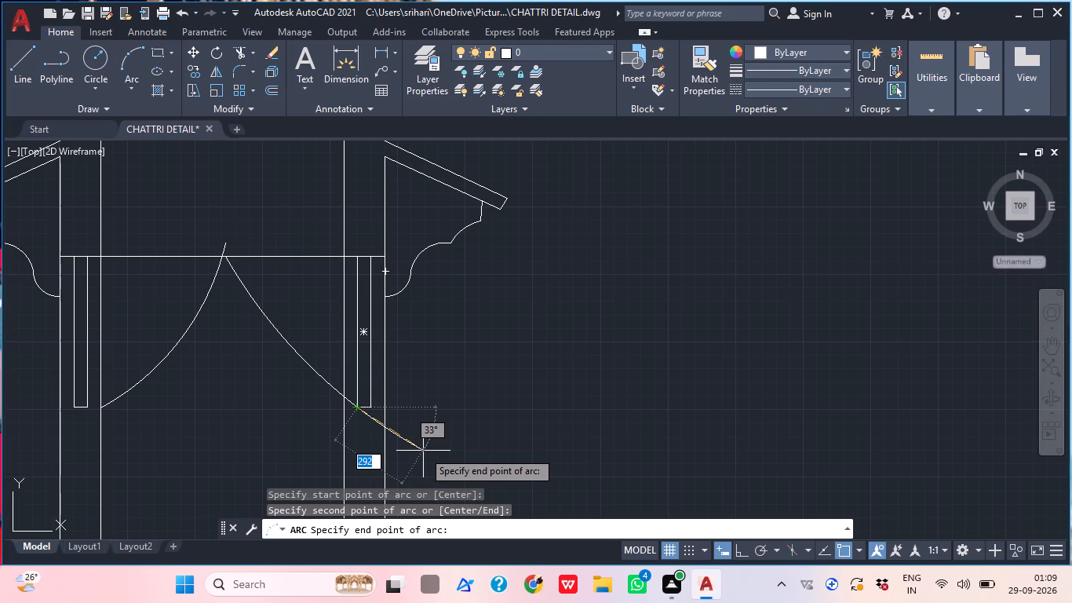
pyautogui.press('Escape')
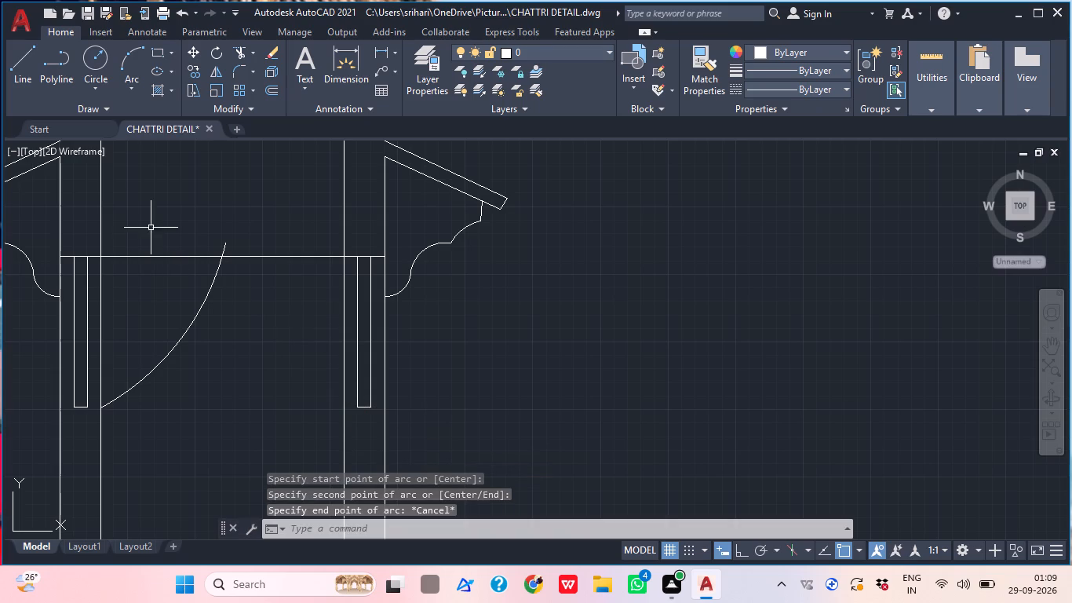
# Draw a three-point arc from the right column's inner edge at strip-base level through the horizontal line's middle, ending about 171 units beyond.
pyautogui.click(134, 68)
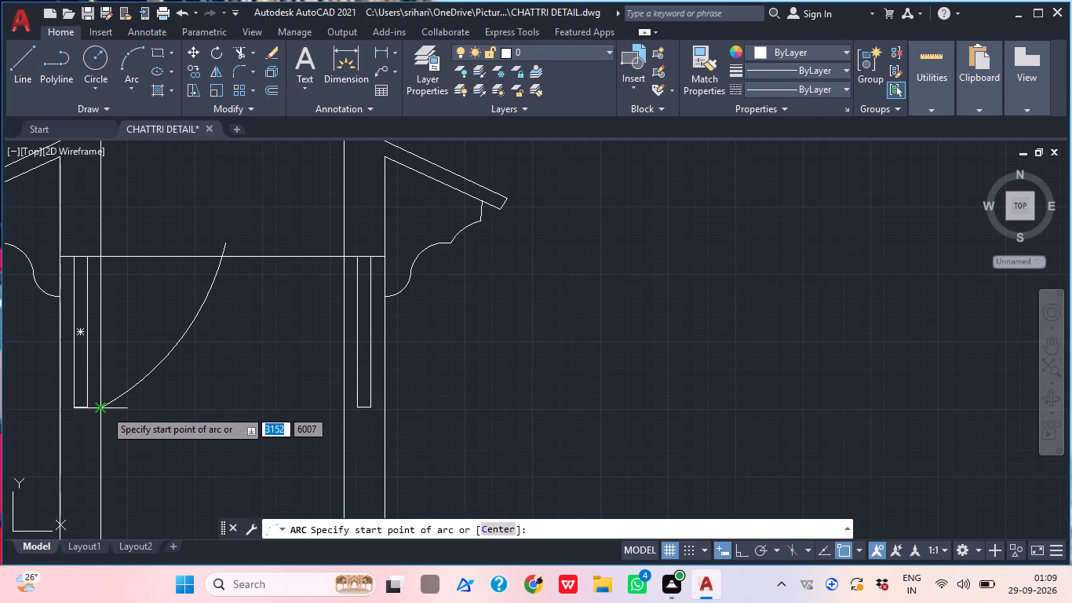
pyautogui.moveTo(232, 423); pyautogui.dragTo(397, 432, button='middle')
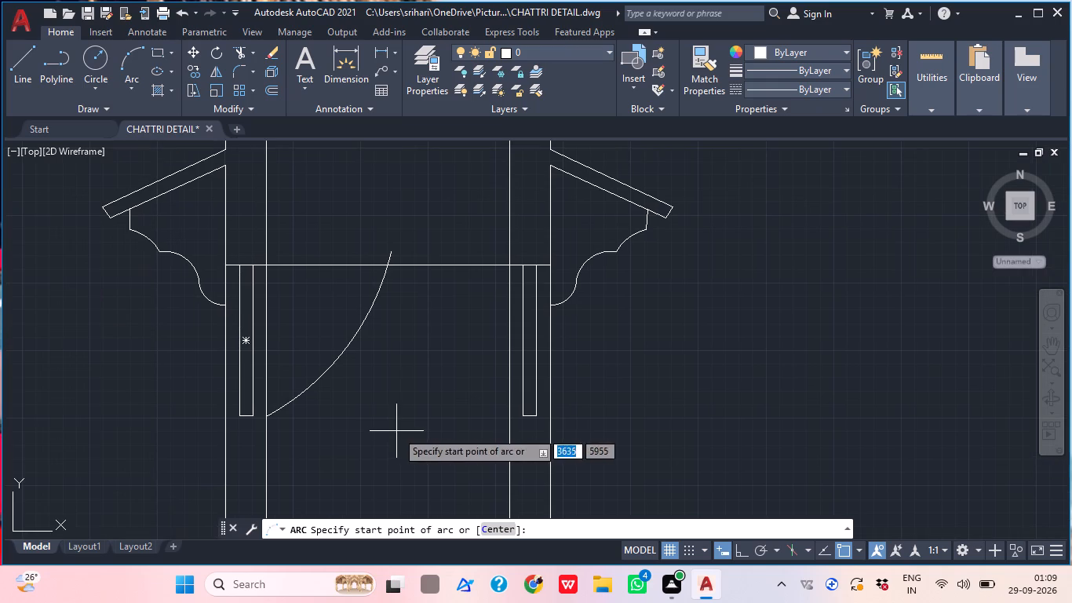
pyautogui.scroll(1, 513, 398)
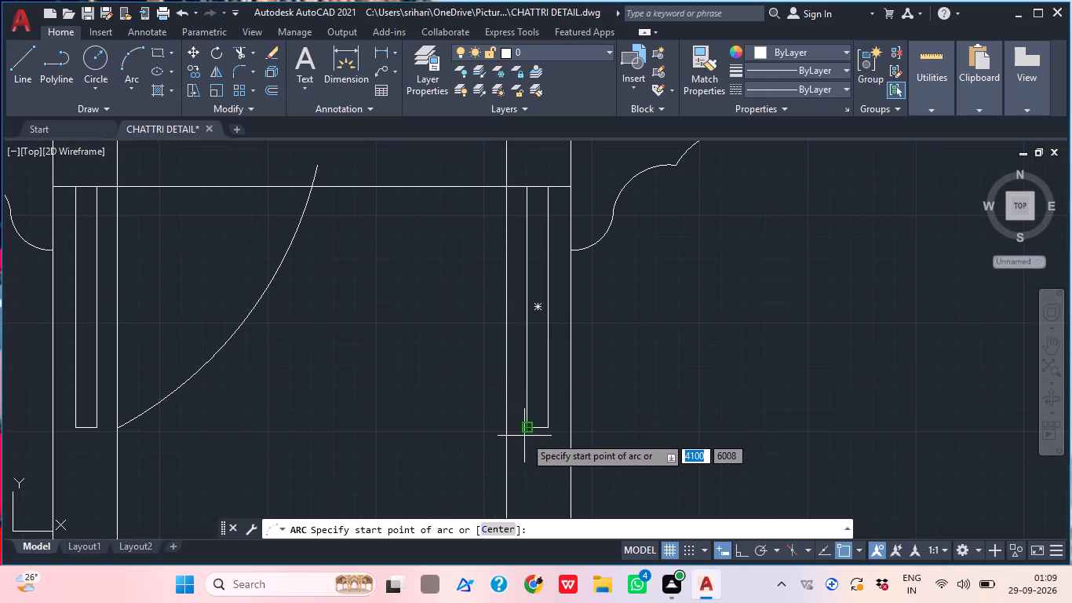
pyautogui.click(509, 430)
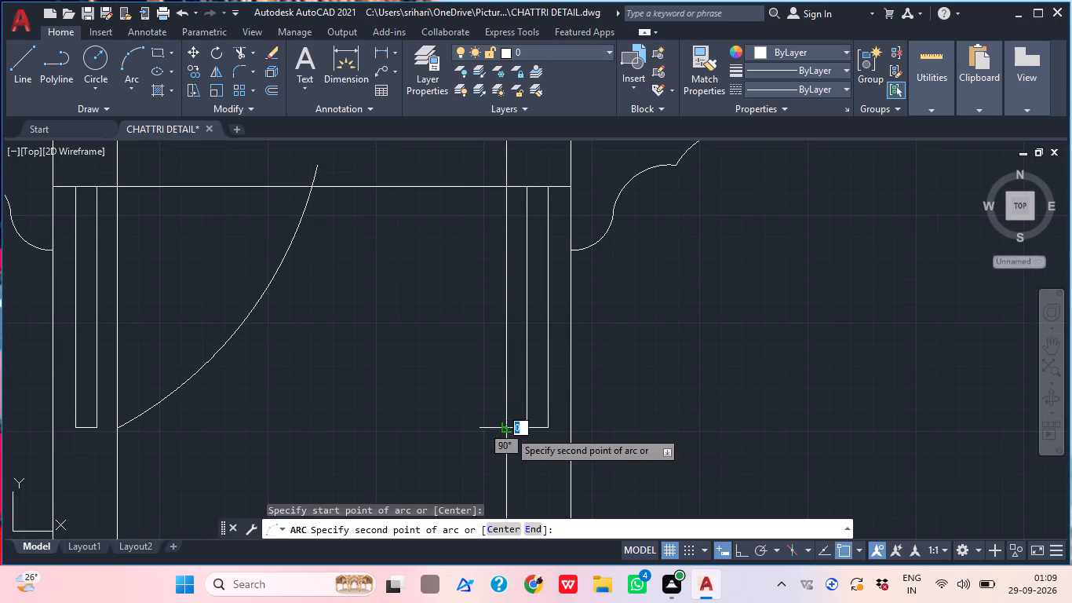
pyautogui.moveTo(410, 361); pyautogui.dragTo(433, 472, button='middle')
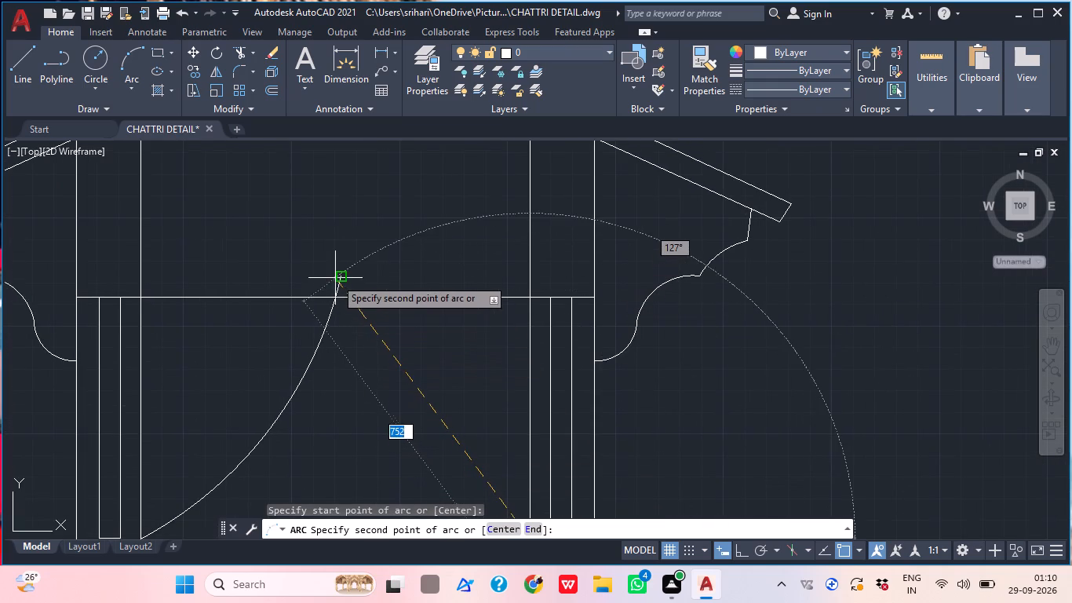
pyautogui.click(334, 301)
pyautogui.scroll(-2, 336, 287)
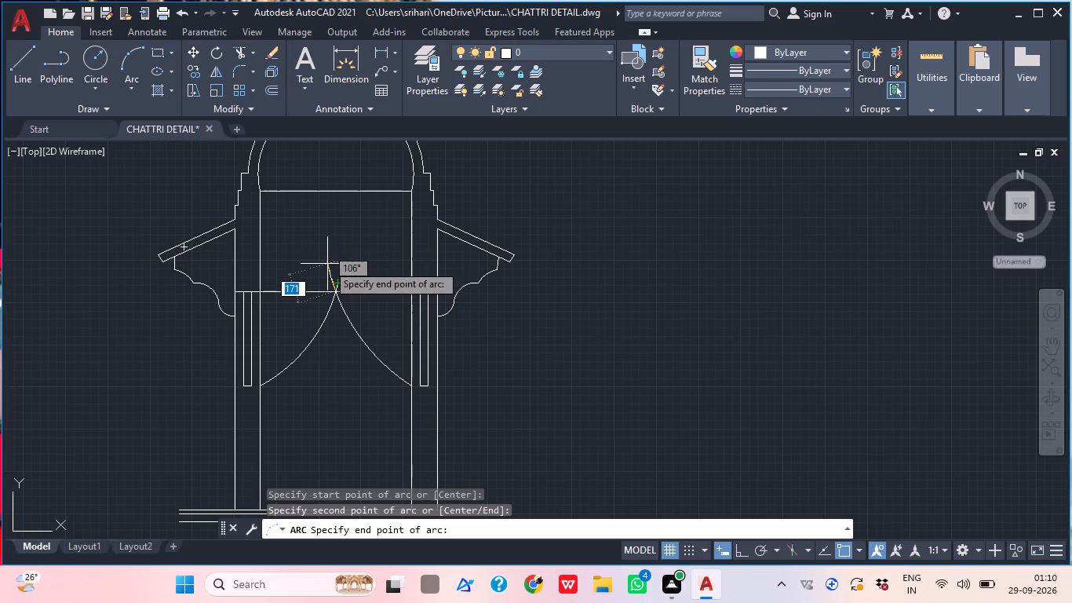
pyautogui.click(327, 264)
pyautogui.middleClick(330, 320)
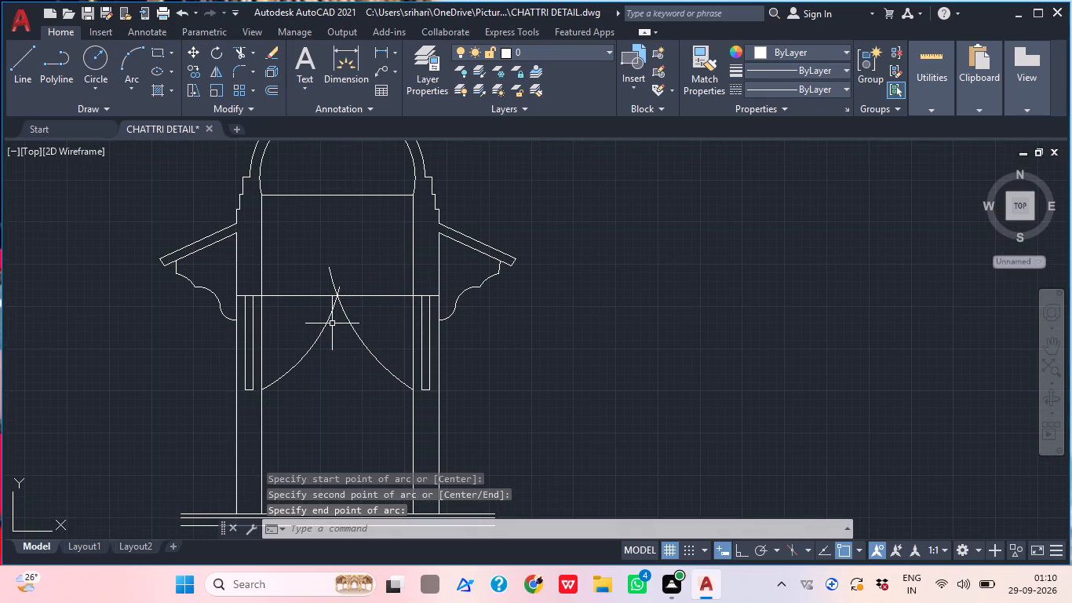
# Trim the overshooting ends of both arcs above the horizontal line so they meet at its middle.
pyautogui.write('TR')
pyautogui.press('Return')
pyautogui.scroll(1, 363, 292)
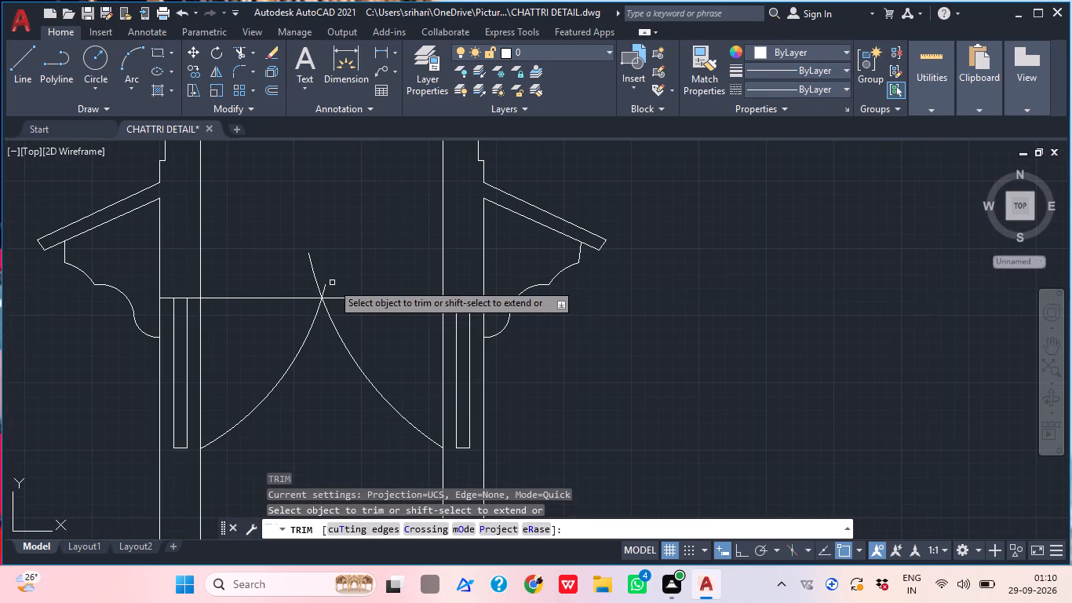
pyautogui.scroll(1, 332, 283)
pyautogui.click(327, 288)
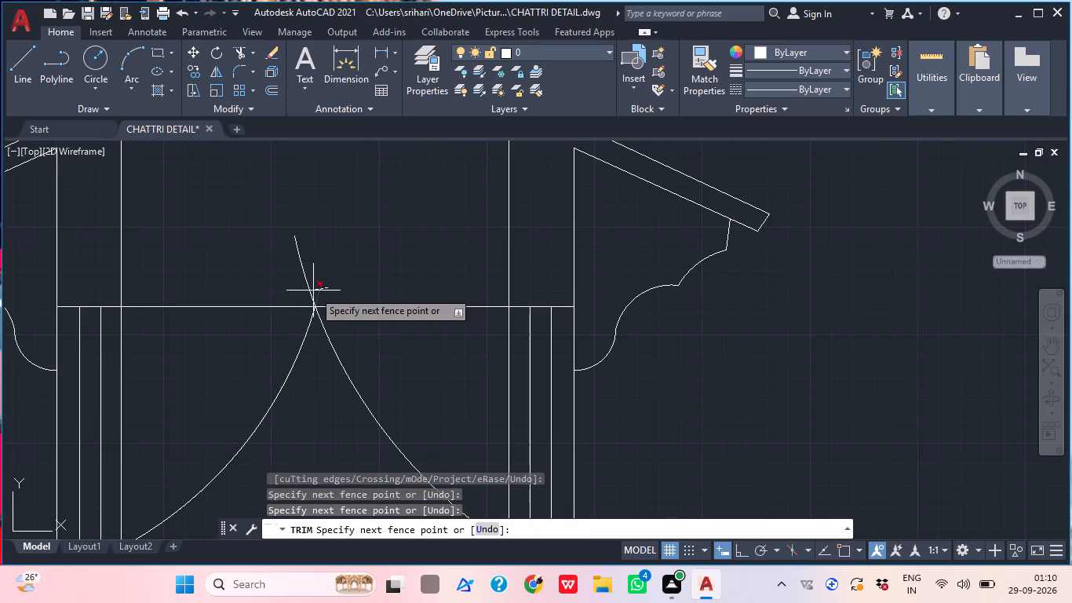
pyautogui.click(300, 289)
pyautogui.press('Escape')
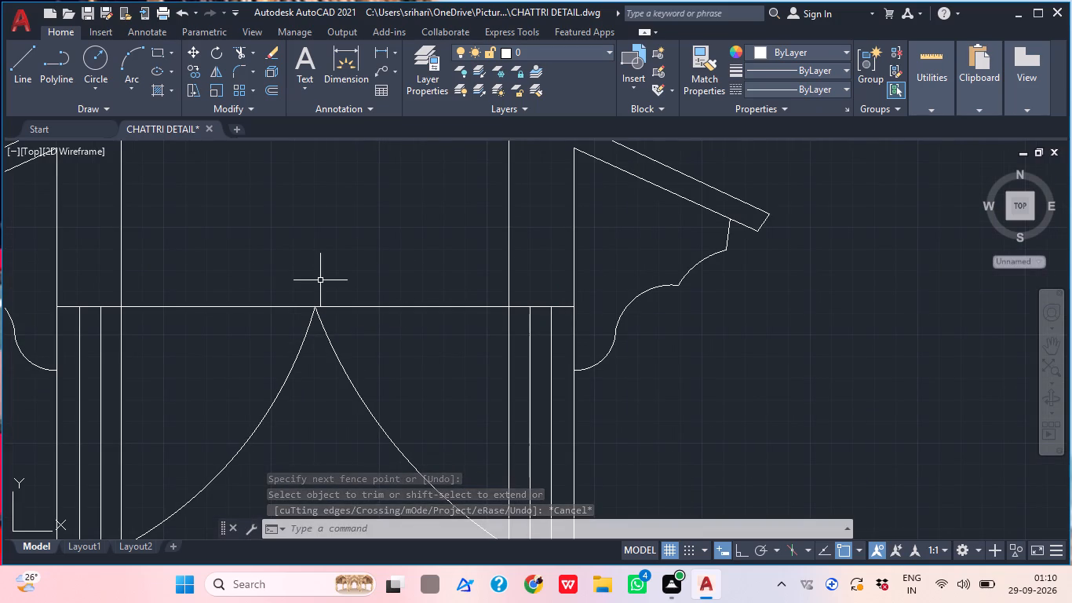
# Draw an outward-bulging three-point arc from the left arc's lower part through its top just below the peak, ending about 222 units beyond.
pyautogui.click(129, 57)
pyautogui.moveTo(228, 228); pyautogui.dragTo(222, 146, button='middle')
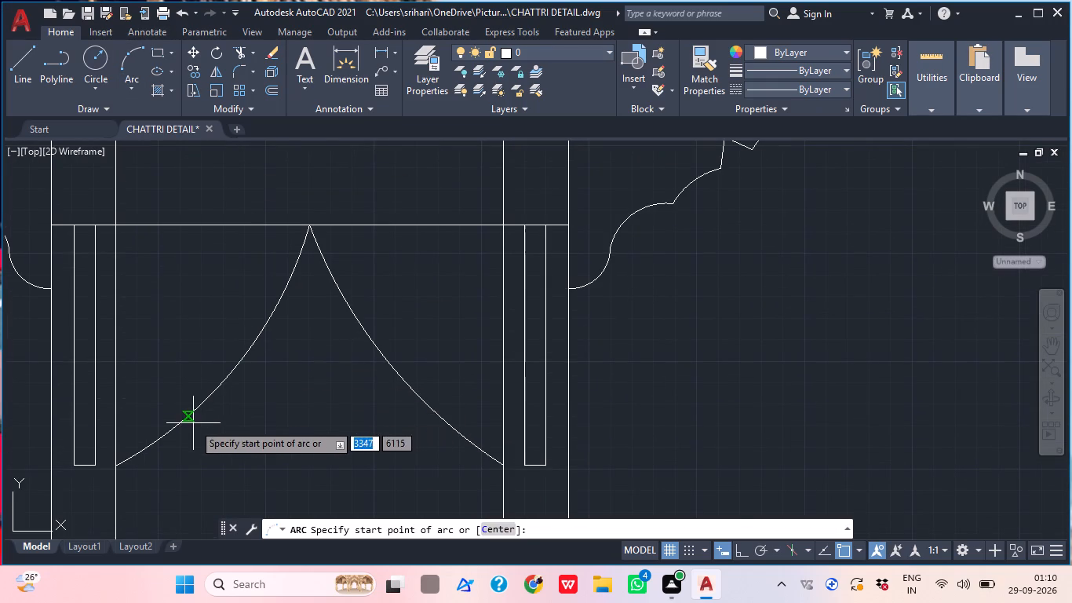
pyautogui.click(180, 422)
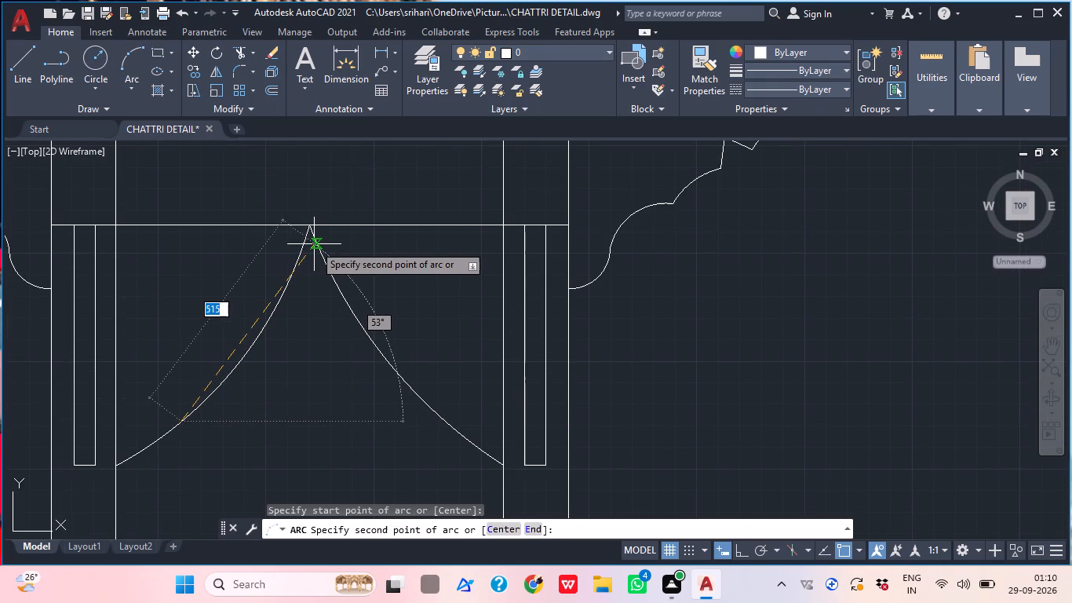
pyautogui.scroll(2, 308, 257)
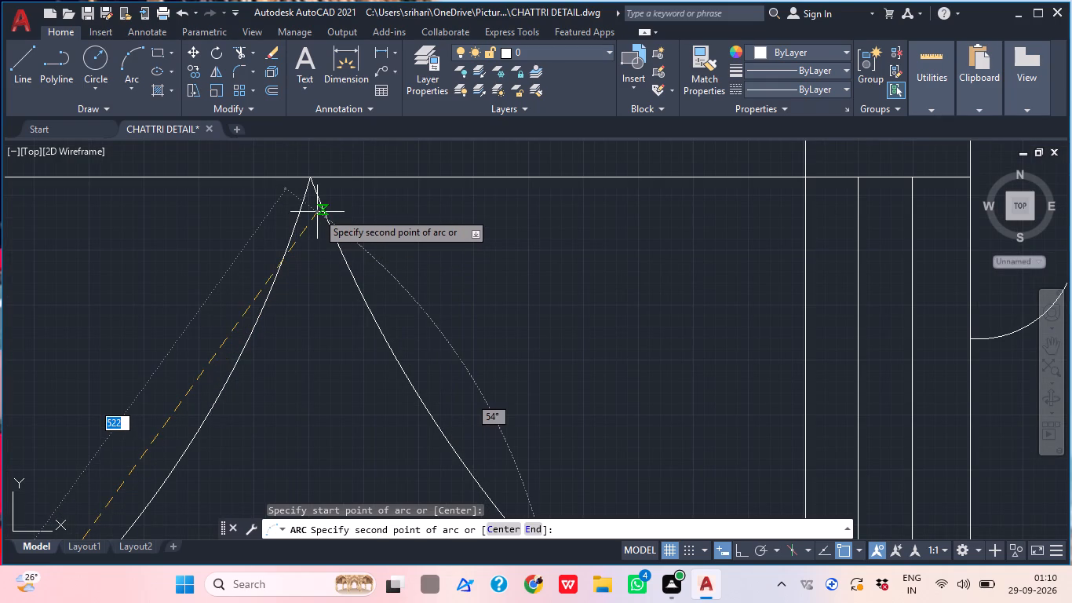
pyautogui.click(304, 217)
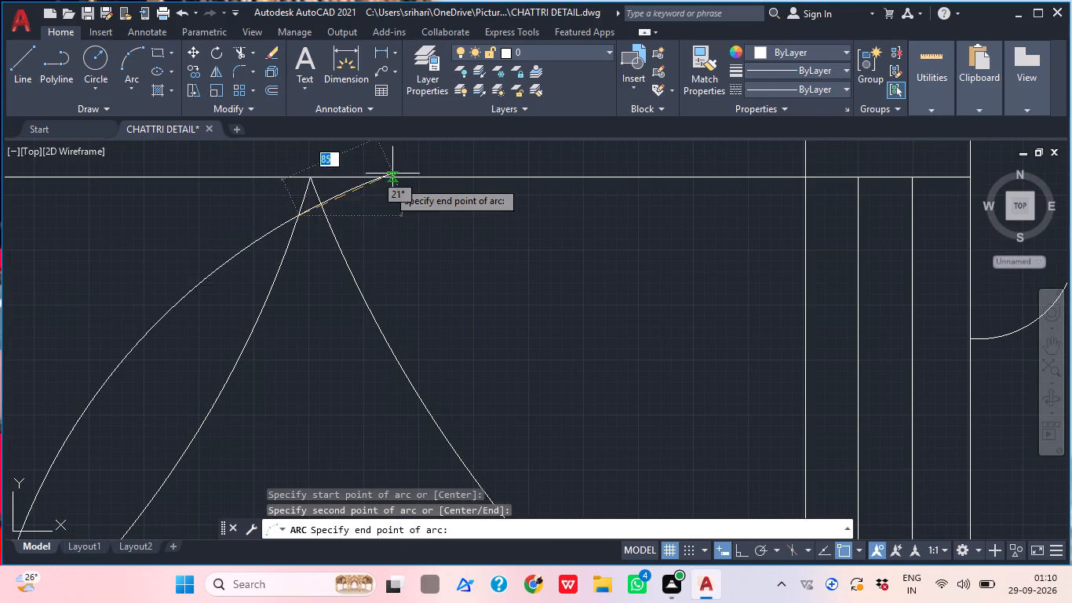
pyautogui.scroll(-2, 402, 162)
pyautogui.moveTo(418, 208); pyautogui.dragTo(395, 280, button='middle')
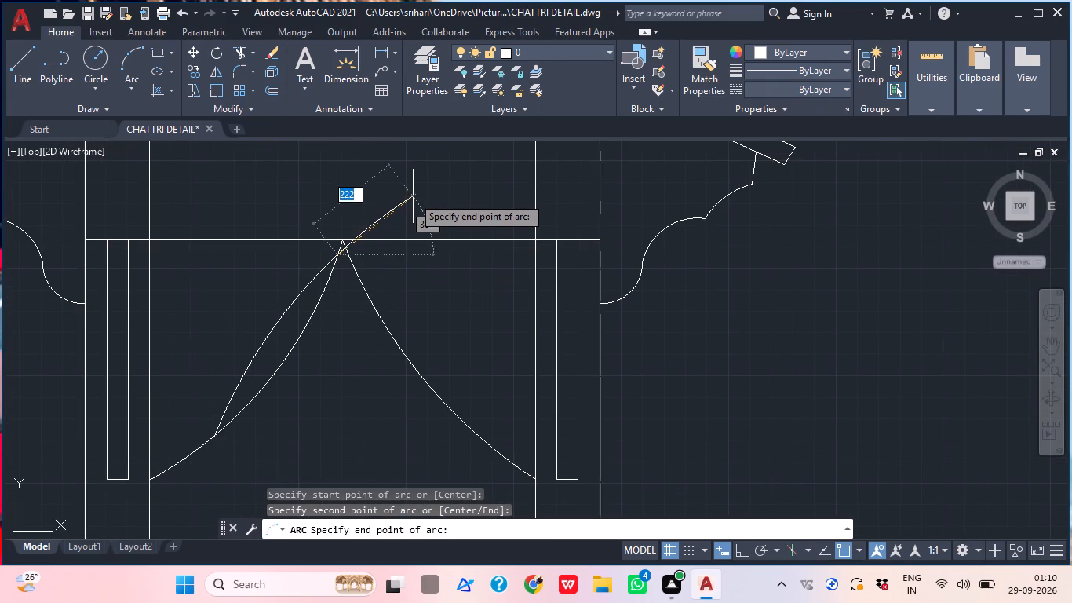
pyautogui.click(413, 199)
# Draw a matching three-point arc from the new arc just below the peak through the right arc's lower part, ending below strip-base level.
pyautogui.click(138, 60)
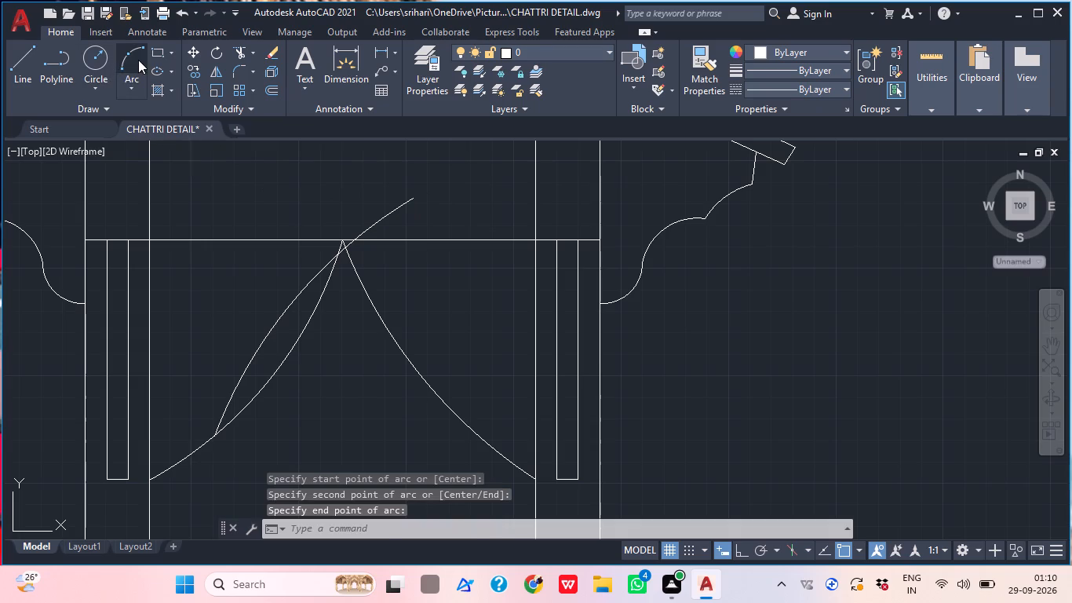
pyautogui.scroll(2, 322, 276)
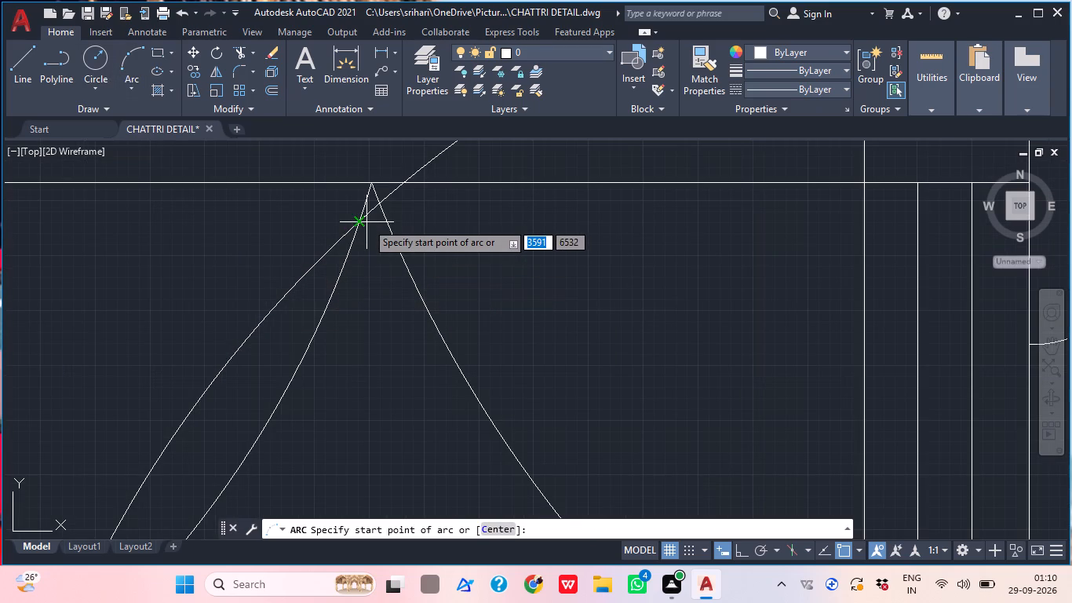
pyautogui.click(370, 209)
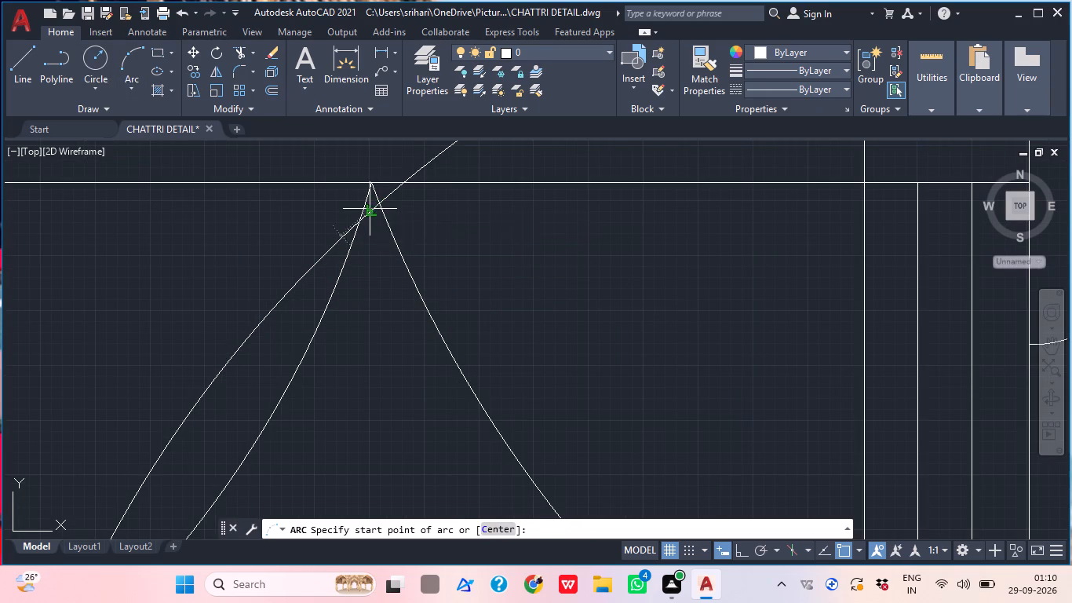
pyautogui.scroll(-2, 370, 211)
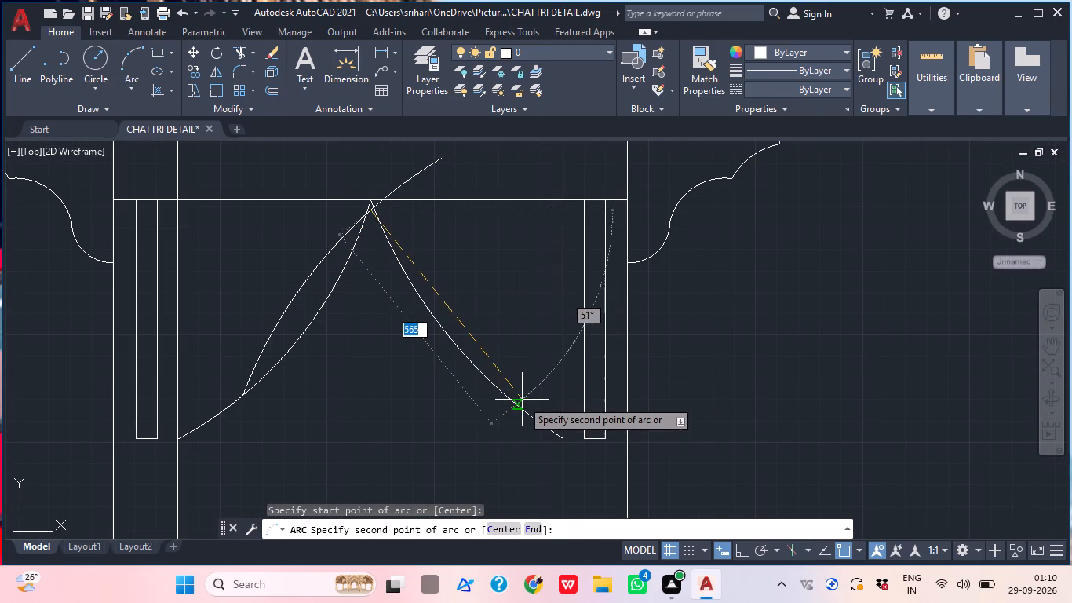
pyautogui.click(516, 404)
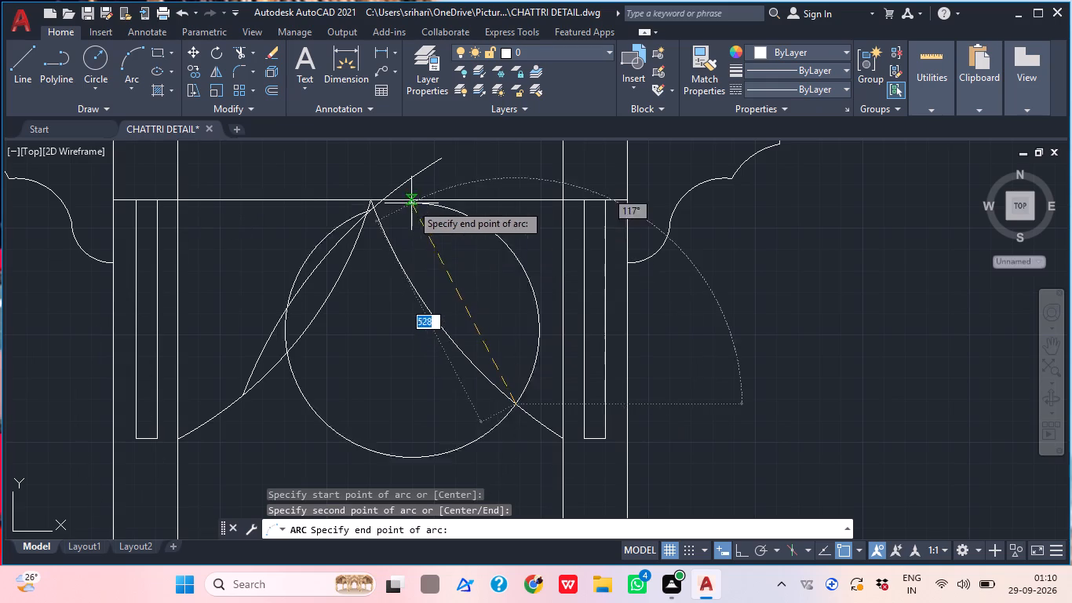
pyautogui.scroll(-2, 369, 286)
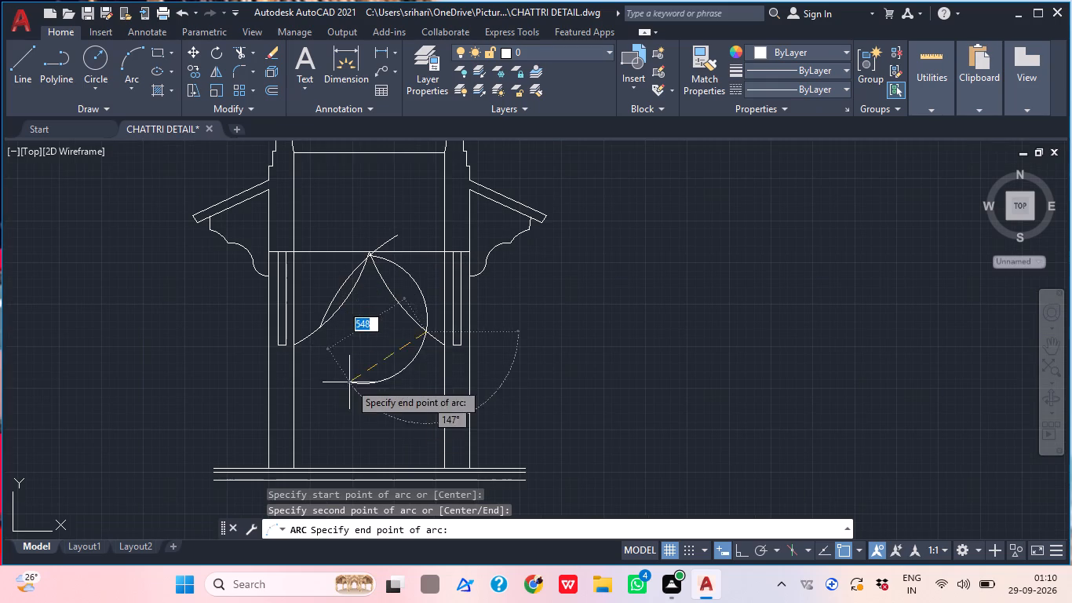
pyautogui.scroll(2, 366, 407)
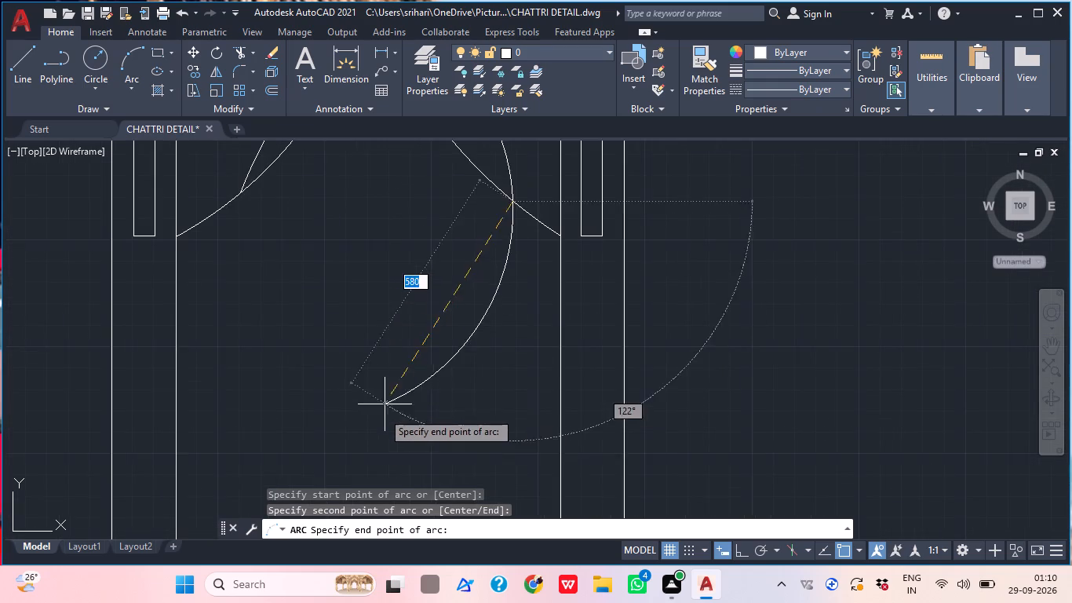
pyautogui.moveTo(383, 393); pyautogui.dragTo(376, 527, button='middle')
pyautogui.moveTo(416, 420); pyautogui.dragTo(426, 437, button='middle')
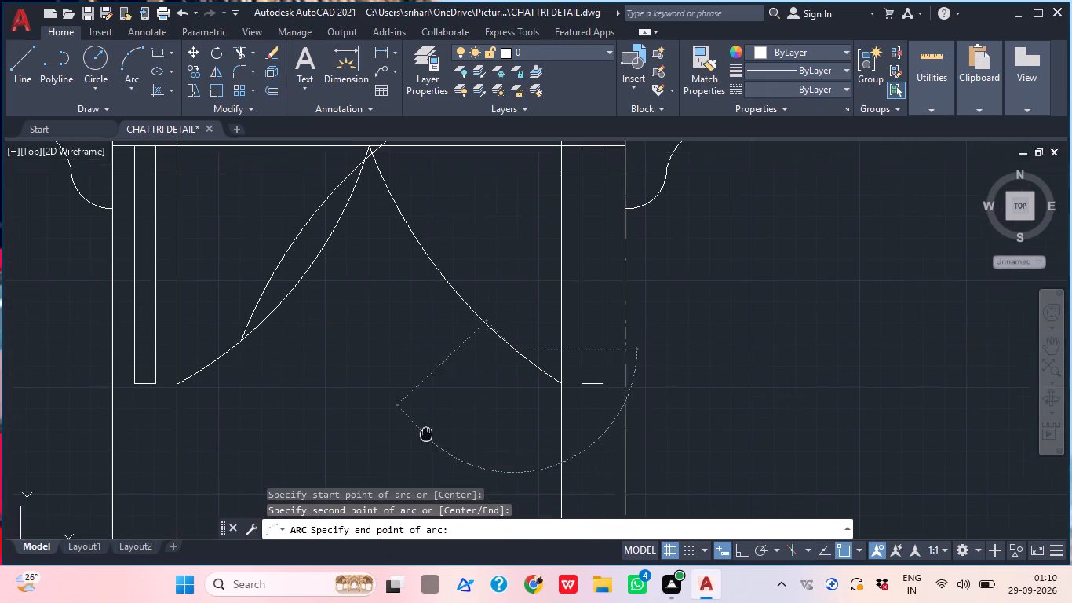
pyautogui.moveTo(426, 437); pyautogui.dragTo(479, 436, button='middle')
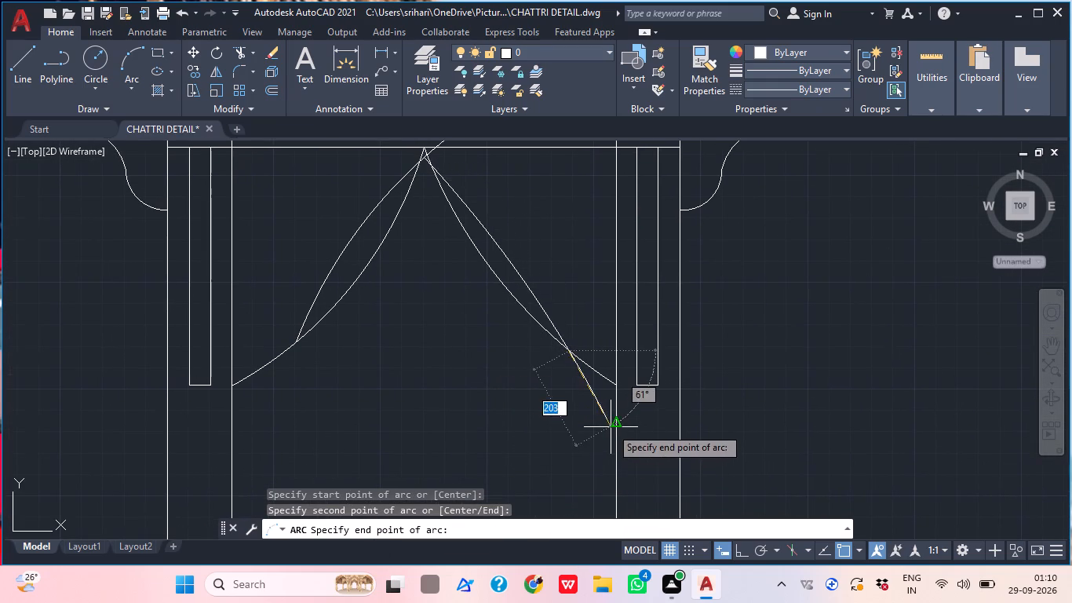
pyautogui.click(591, 435)
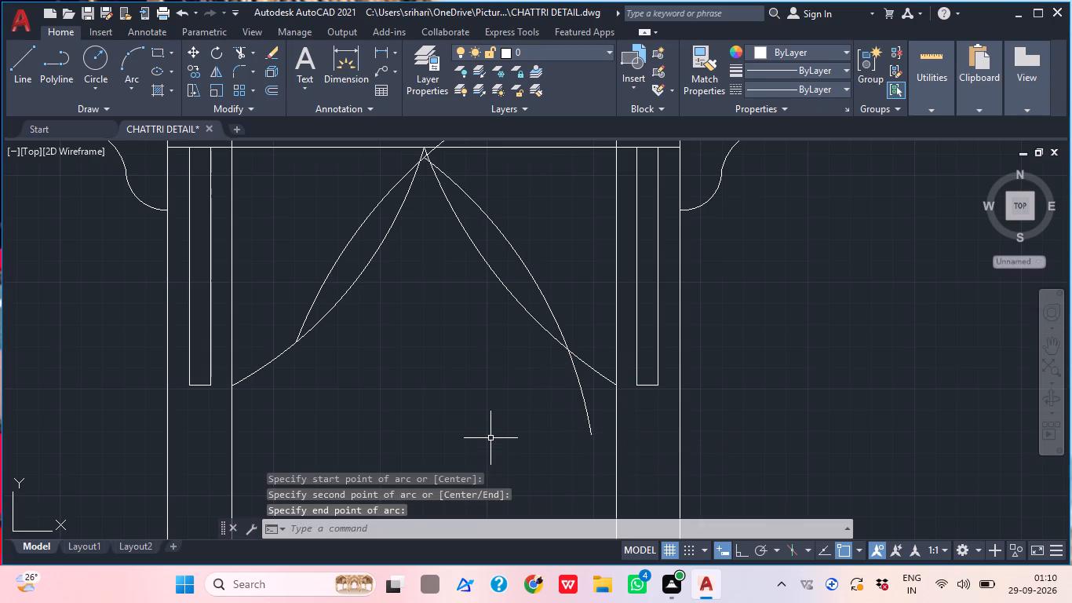
# Trim the long inner portions of the two original arcs between their crossings with the outward-bulging arcs.
pyautogui.write('TR')
pyautogui.press('Return')
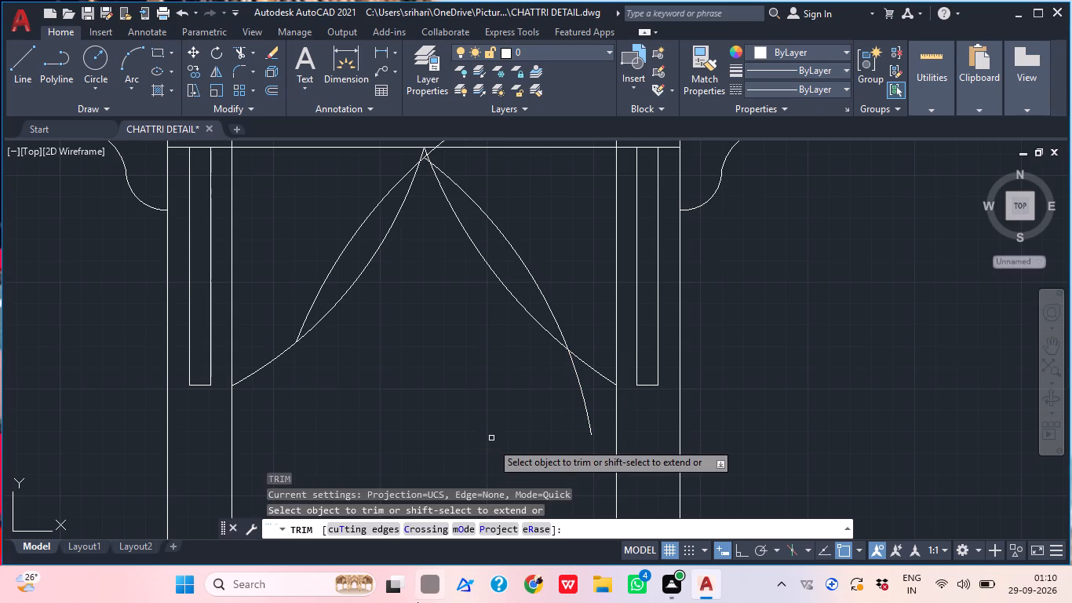
pyautogui.click(317, 316)
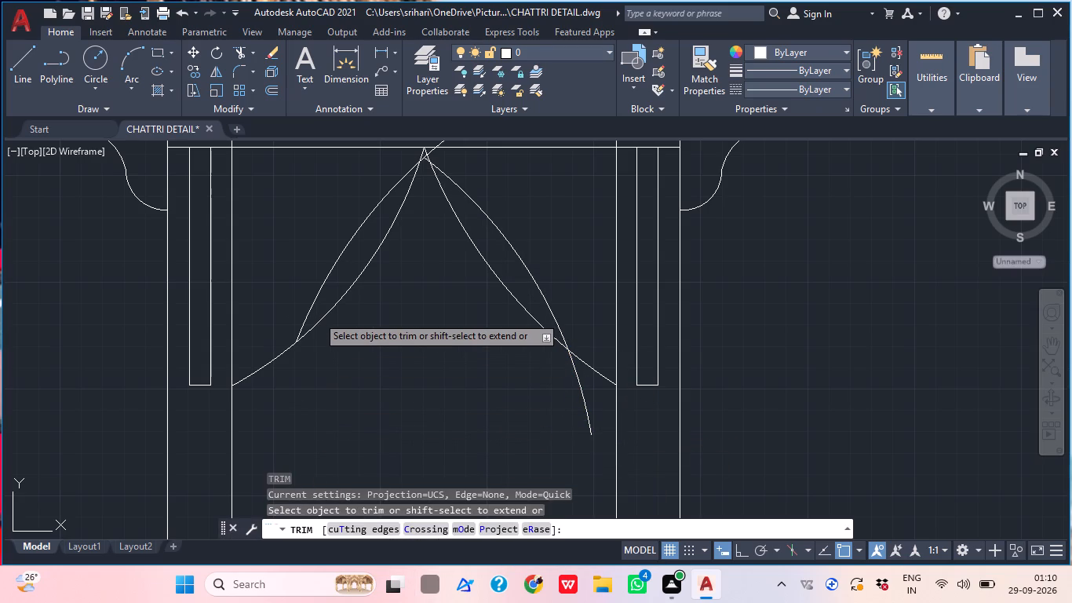
pyautogui.click(339, 333)
pyautogui.moveTo(487, 248); pyautogui.dragTo(479, 261)
pyautogui.click(472, 289)
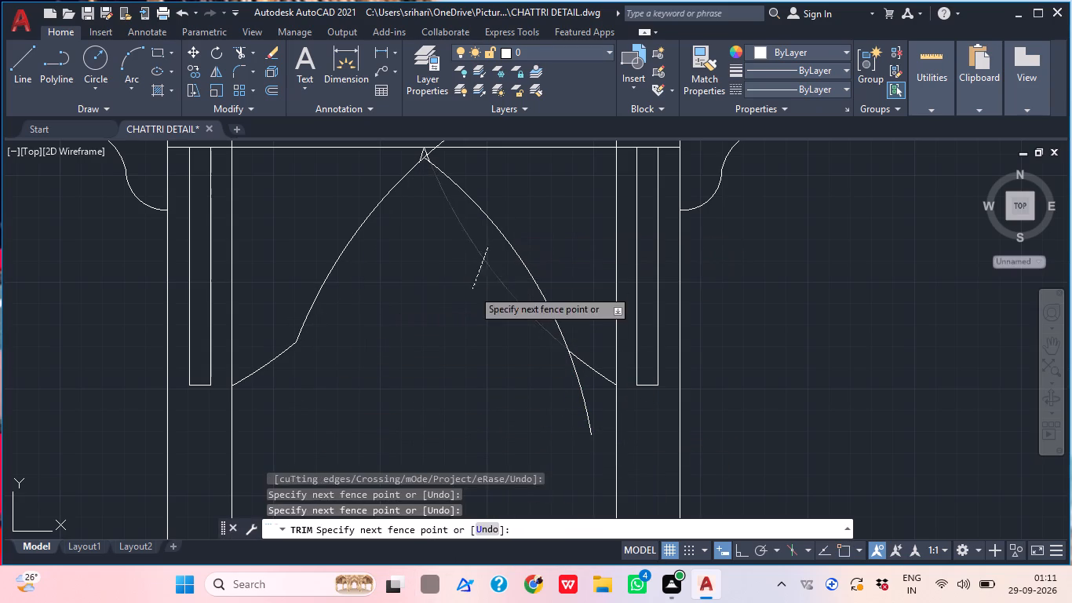
# Trim the left outward-bulging arc's extension beyond the peak, below and above the horizontal line.
pyautogui.scroll(1, 435, 67)
pyautogui.scroll(2, 431, 155)
pyautogui.moveTo(431, 172); pyautogui.dragTo(431, 276, button='middle')
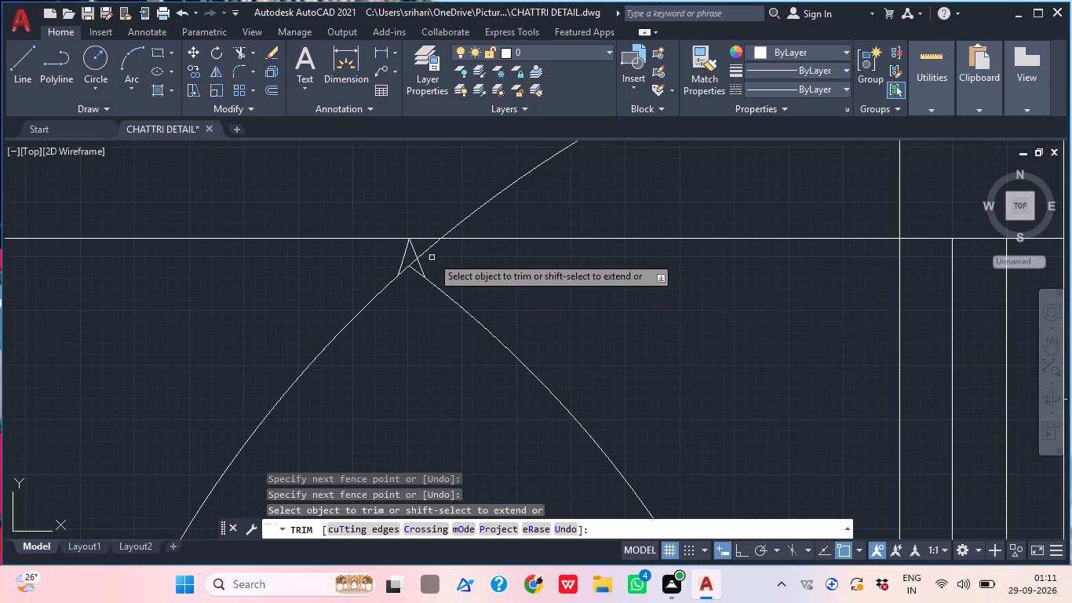
pyautogui.click(434, 256)
pyautogui.click(432, 248)
pyautogui.click(428, 243)
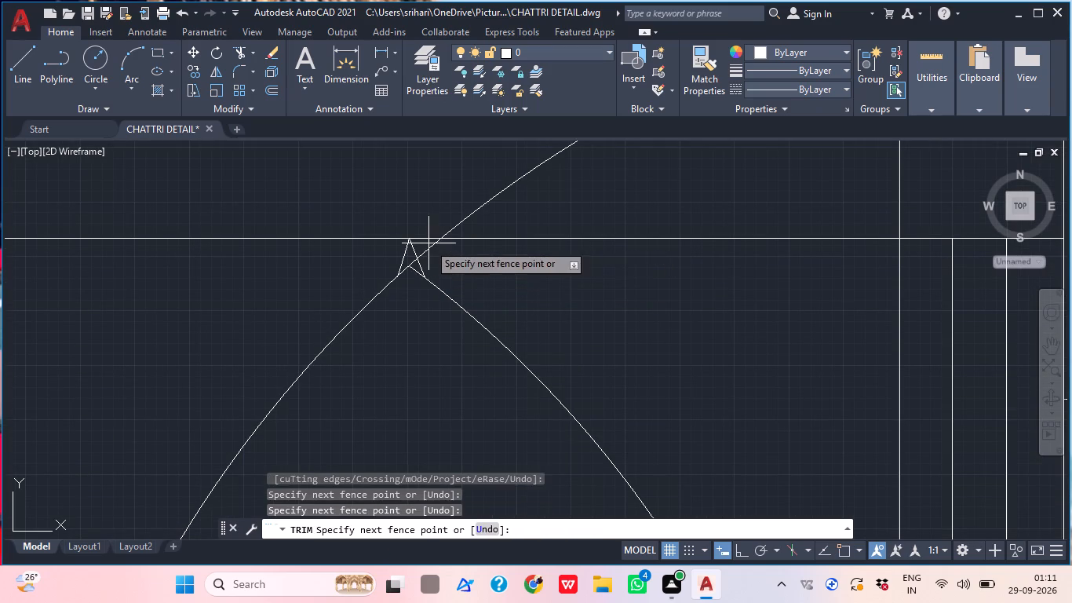
pyautogui.click(428, 261)
pyautogui.click(454, 222)
pyautogui.click(478, 222)
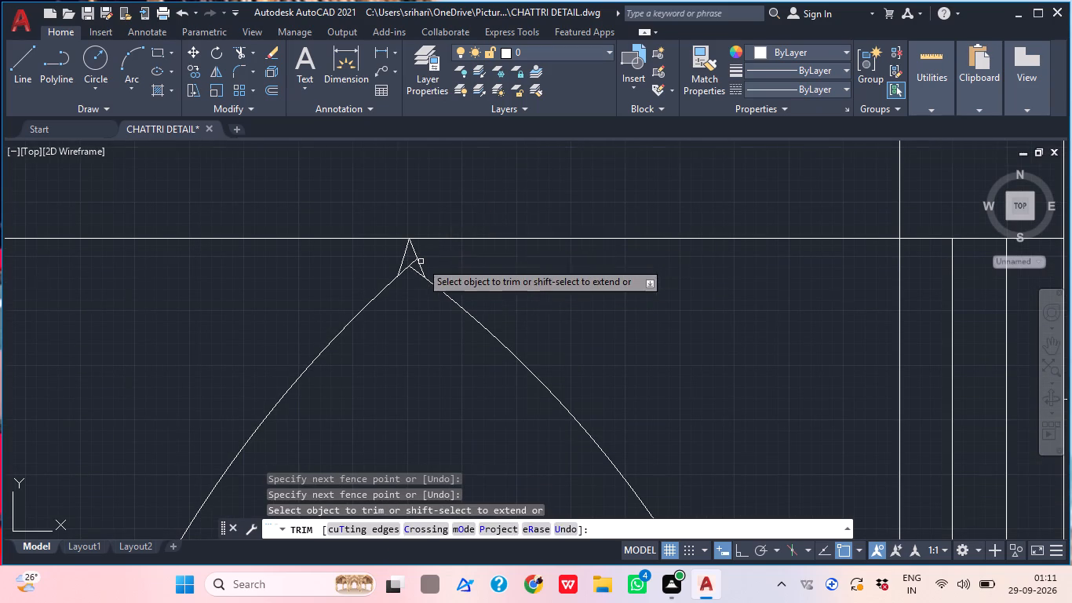
# Trim the leftover arc segments forming the small peak between the pointed arch's apex and the horizontal line.
pyautogui.scroll(2, 421, 261)
pyautogui.click(397, 269)
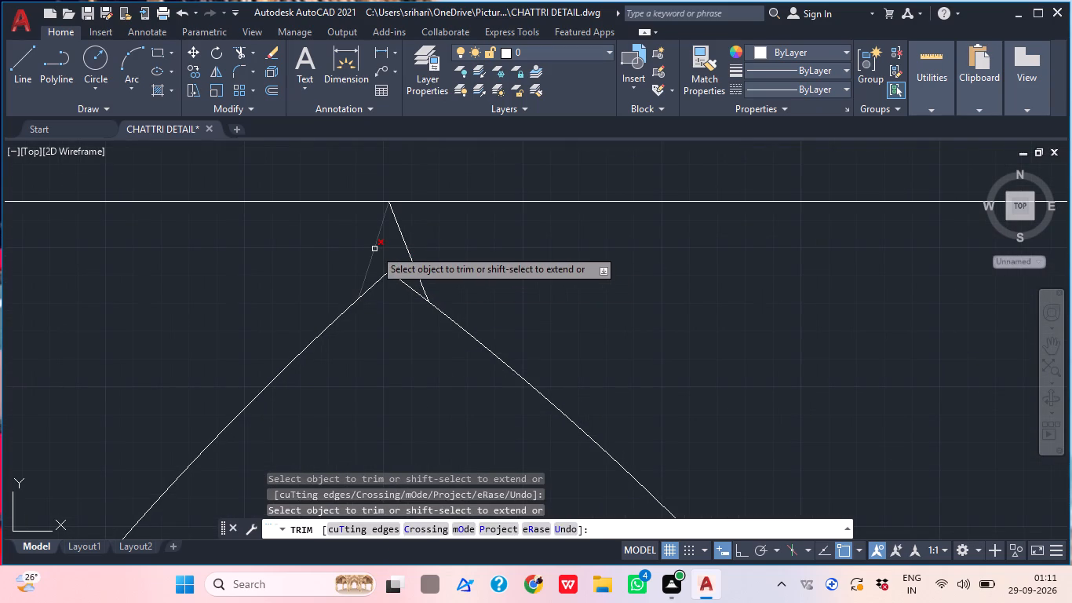
pyautogui.click(397, 242)
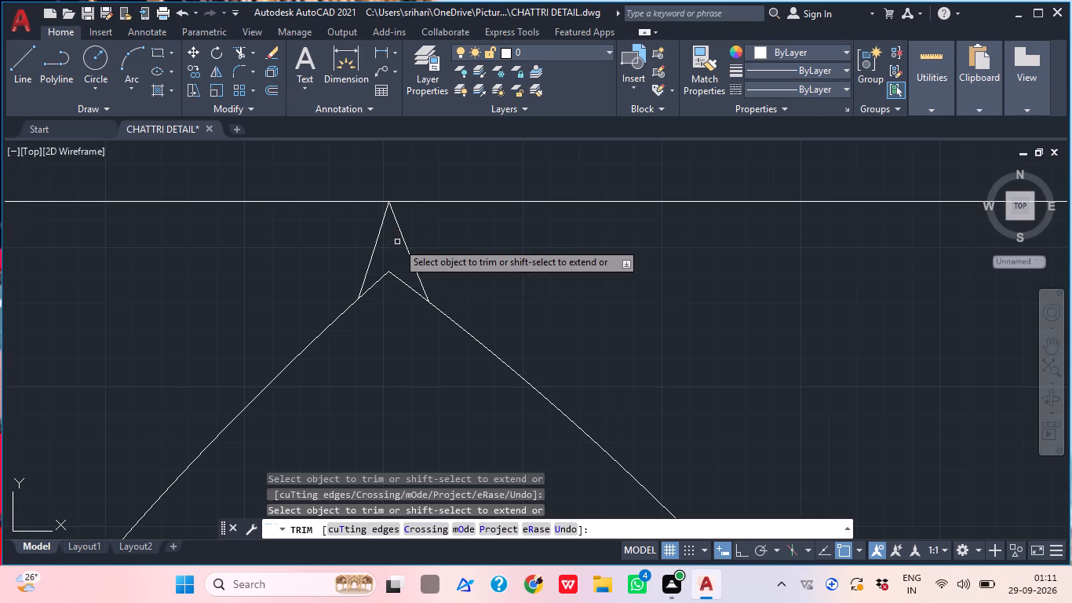
pyautogui.click(420, 243)
pyautogui.click(405, 239)
pyautogui.click(365, 233)
pyautogui.scroll(-6, 372, 233)
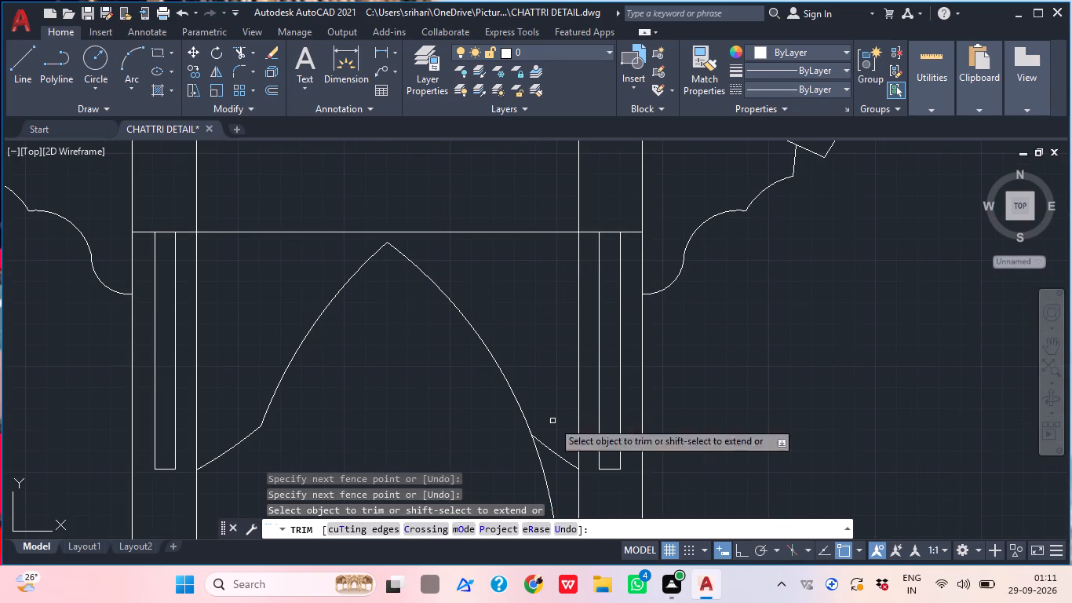
# Trim the right outward-bulging arc's tail below its crossing with the short lower curve at the right column.
pyautogui.click(552, 477)
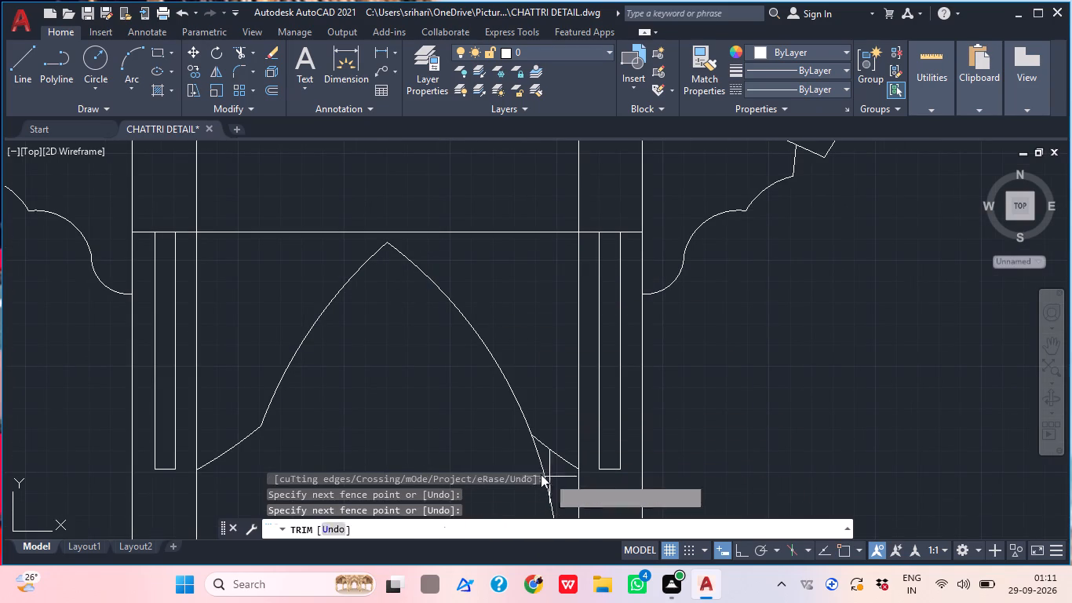
pyautogui.click(532, 468)
pyautogui.scroll(-1, 472, 393)
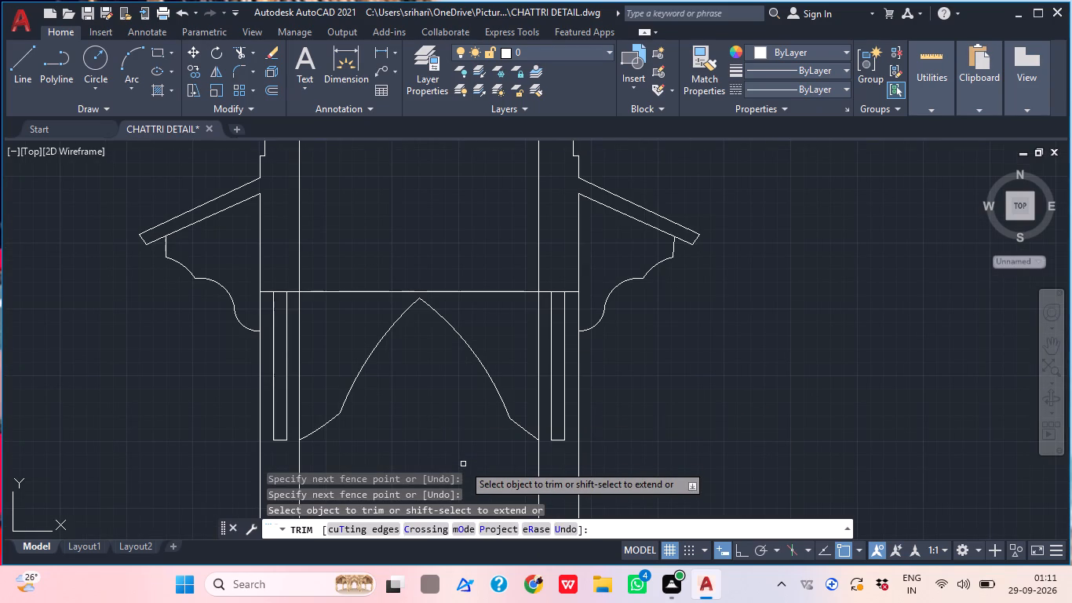
pyautogui.press('Escape')
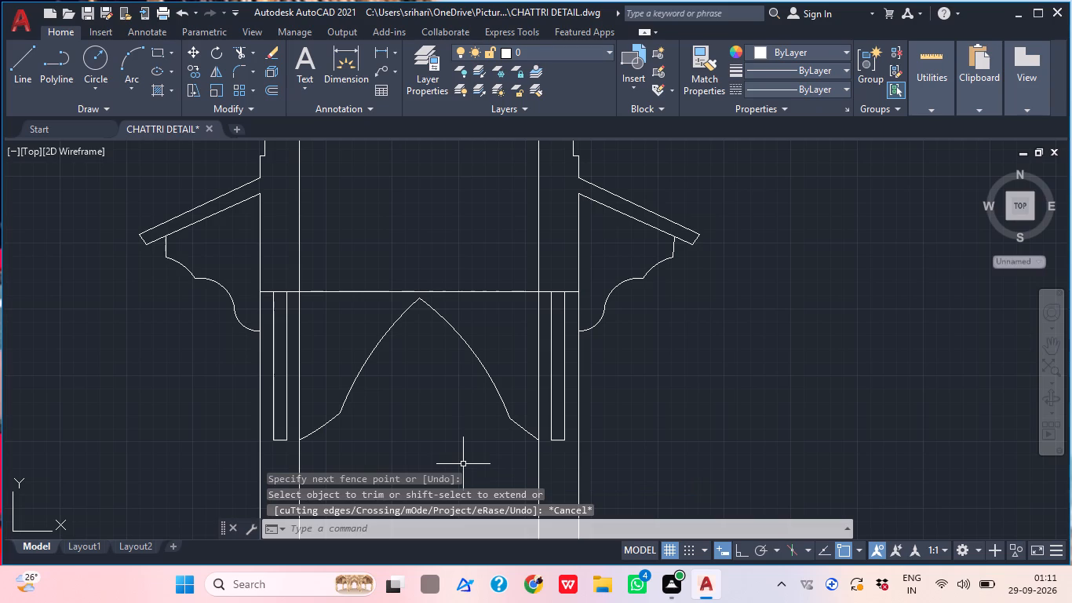
# Draw a vertical line about 25 units long from the pointed arch's apex up to the horizontal line.
pyautogui.press('l')
pyautogui.press('Return')
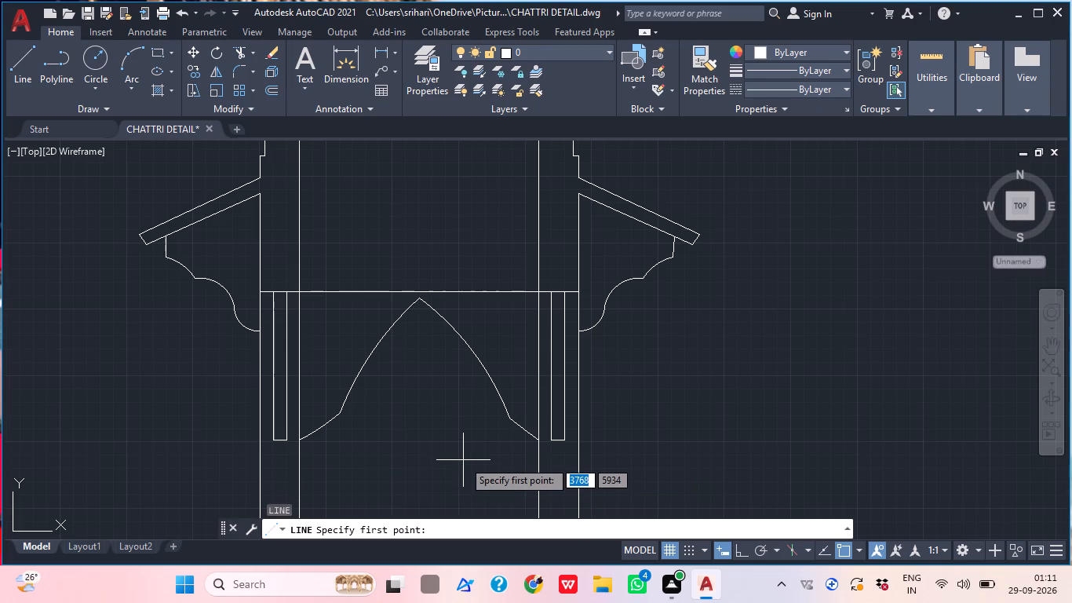
pyautogui.scroll(5, 425, 285)
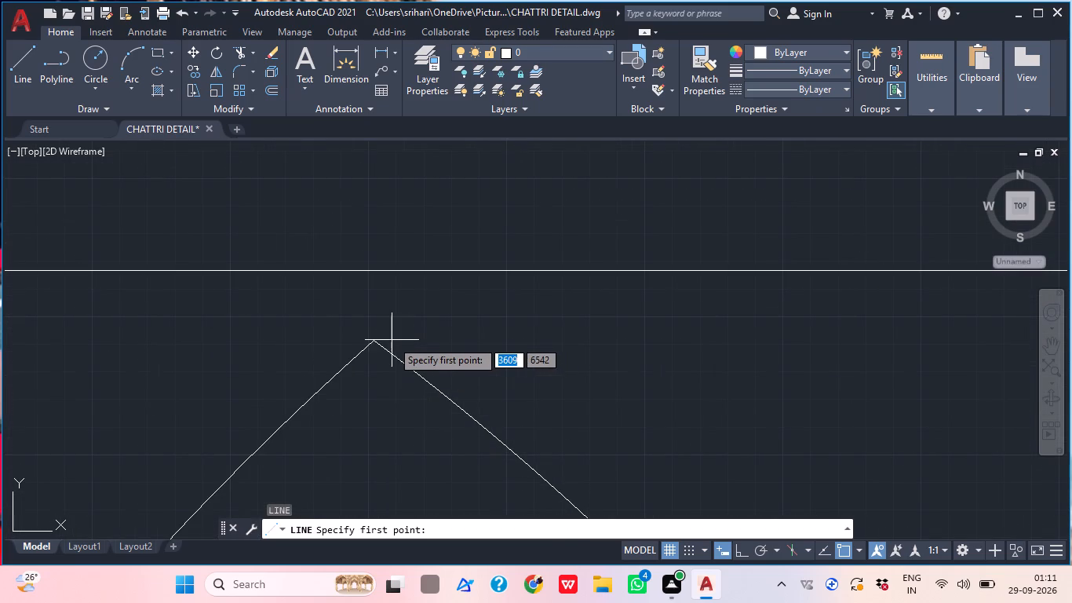
pyautogui.click(374, 334)
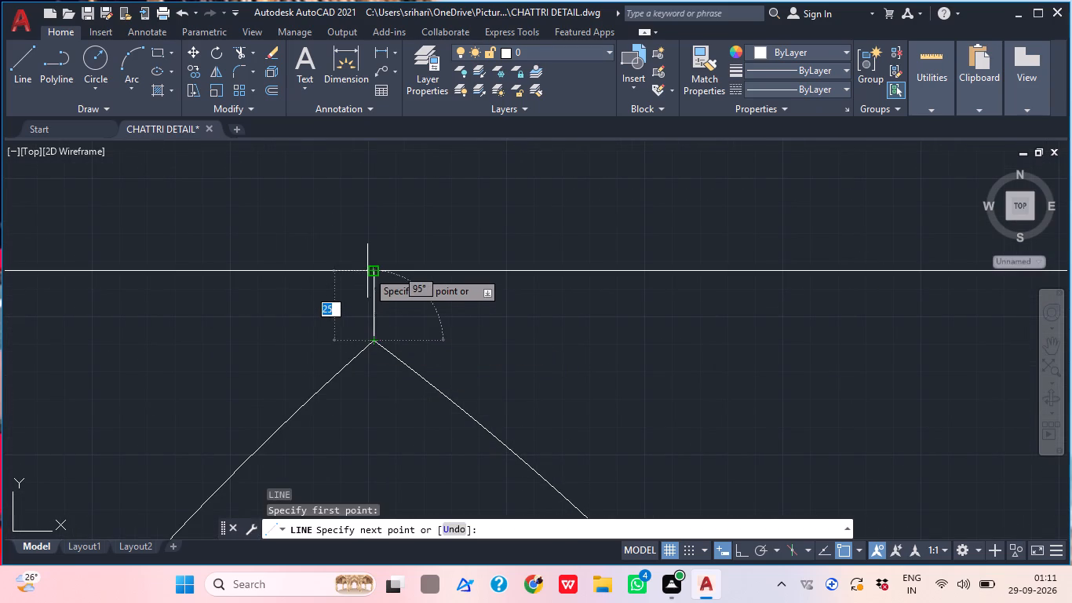
pyautogui.click(374, 267)
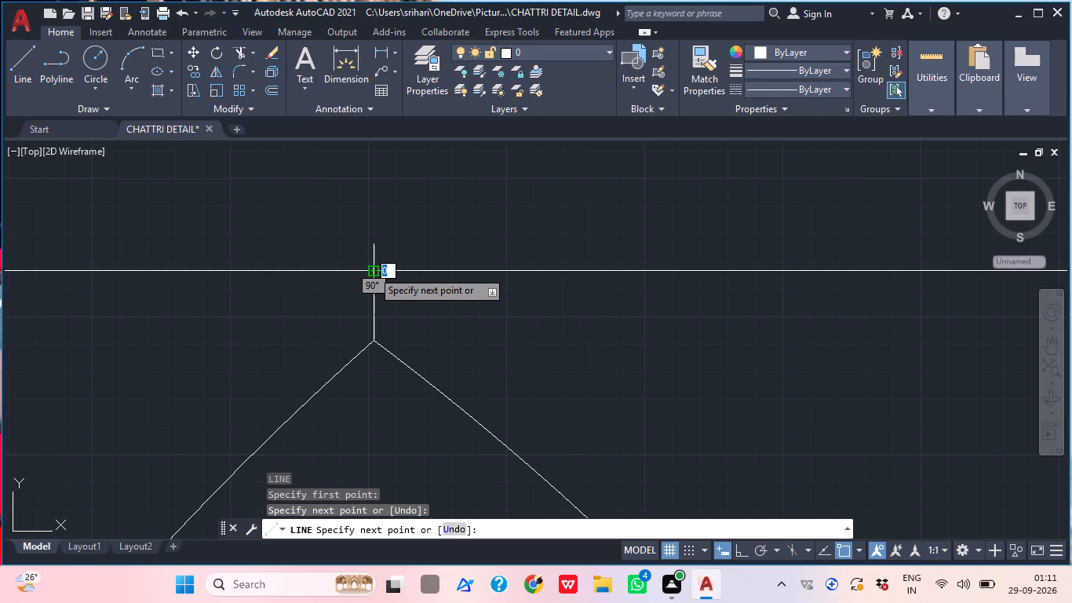
pyautogui.press('Escape')
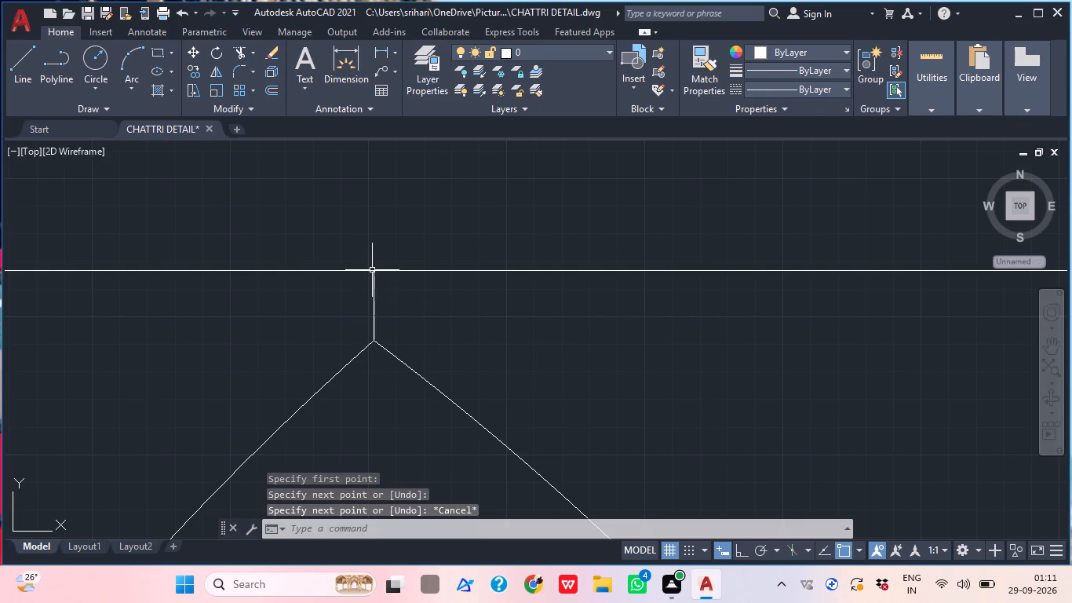
# Stretch the short vertical line's lower end below the arch's apex, making the line about 41 units long.
pyautogui.click(373, 298)
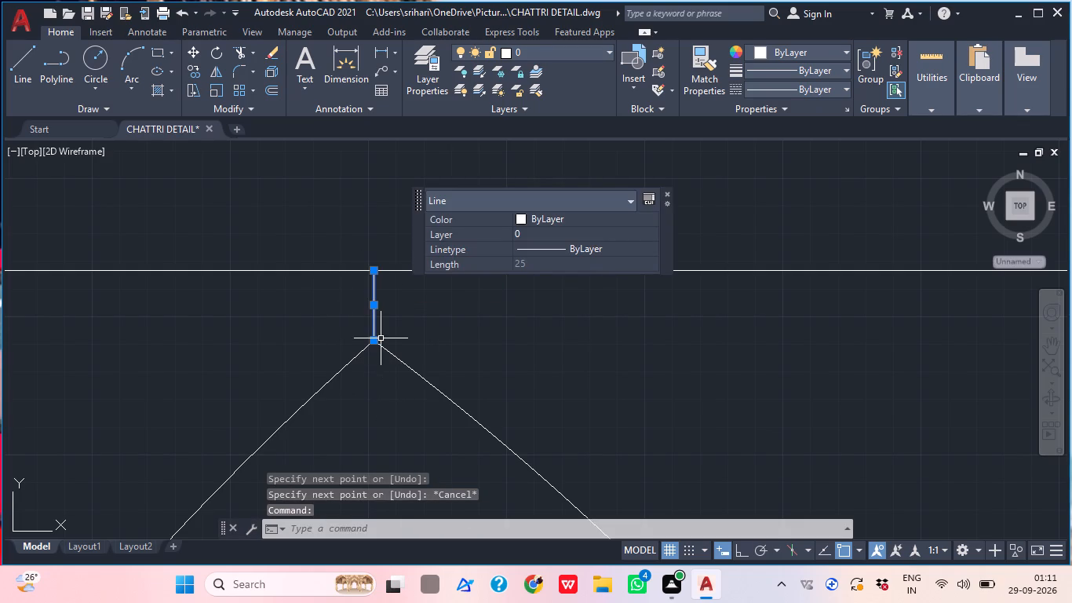
pyautogui.click(377, 338)
pyautogui.click(372, 383)
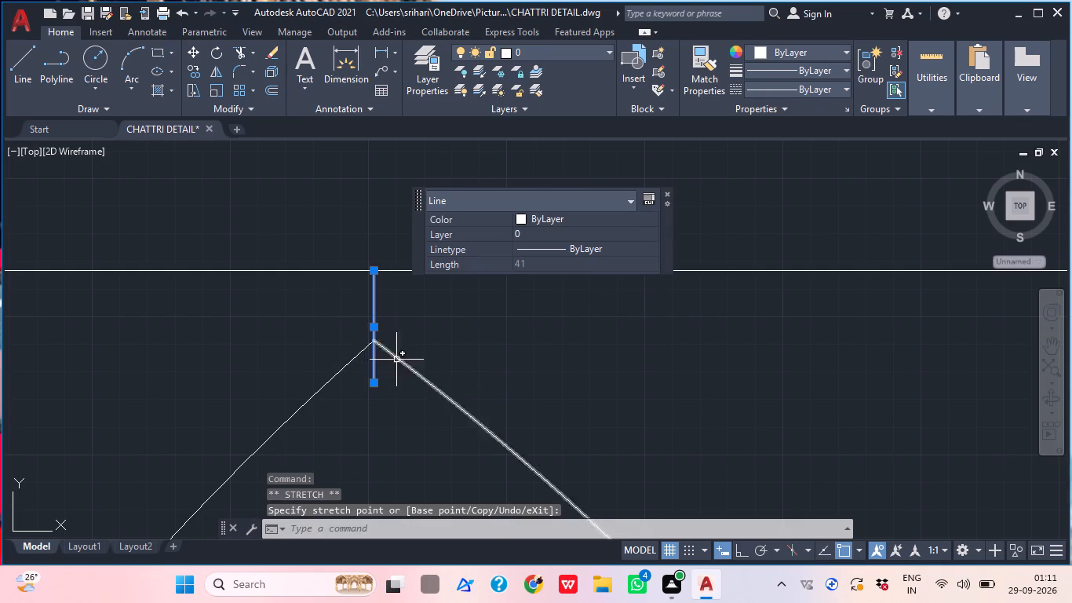
pyautogui.press('Escape')
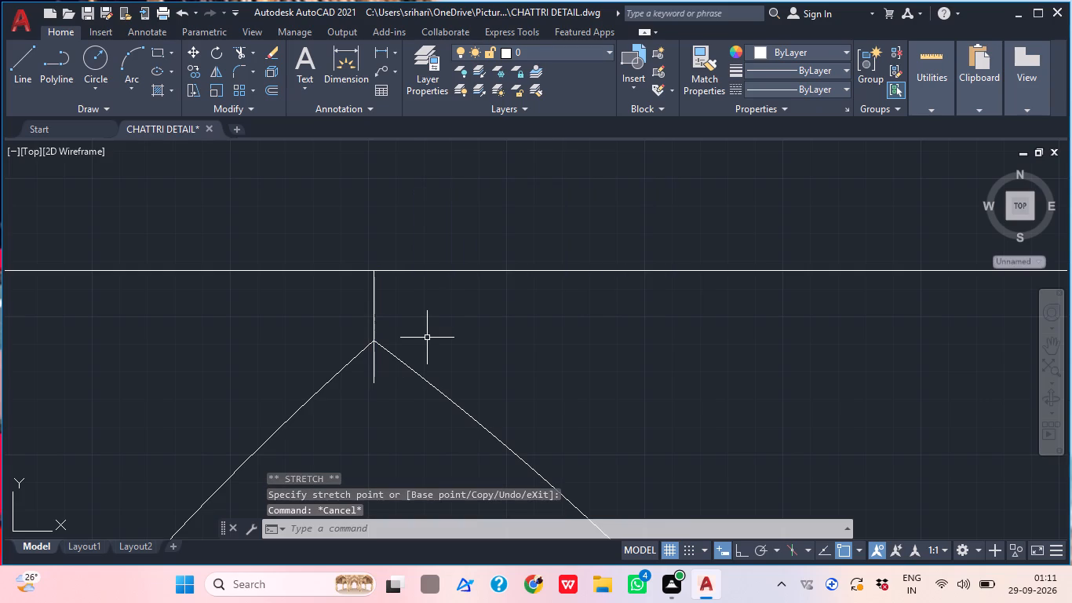
# Copy the whole chattri elevation horizontally with Ortho on, placing the duplicate level with the original above the bracket detail.
pyautogui.scroll(-4, 427, 338)
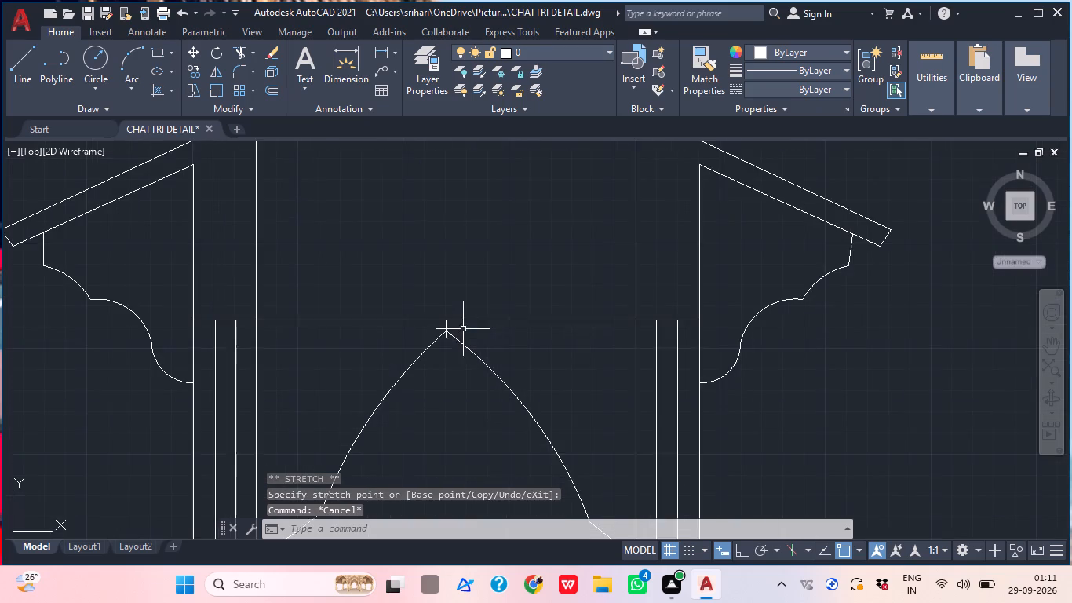
pyautogui.scroll(-1, 487, 371)
pyautogui.moveTo(487, 371); pyautogui.dragTo(414, 369, button='middle')
pyautogui.scroll(-2, 411, 367)
pyautogui.middleClick(429, 383)
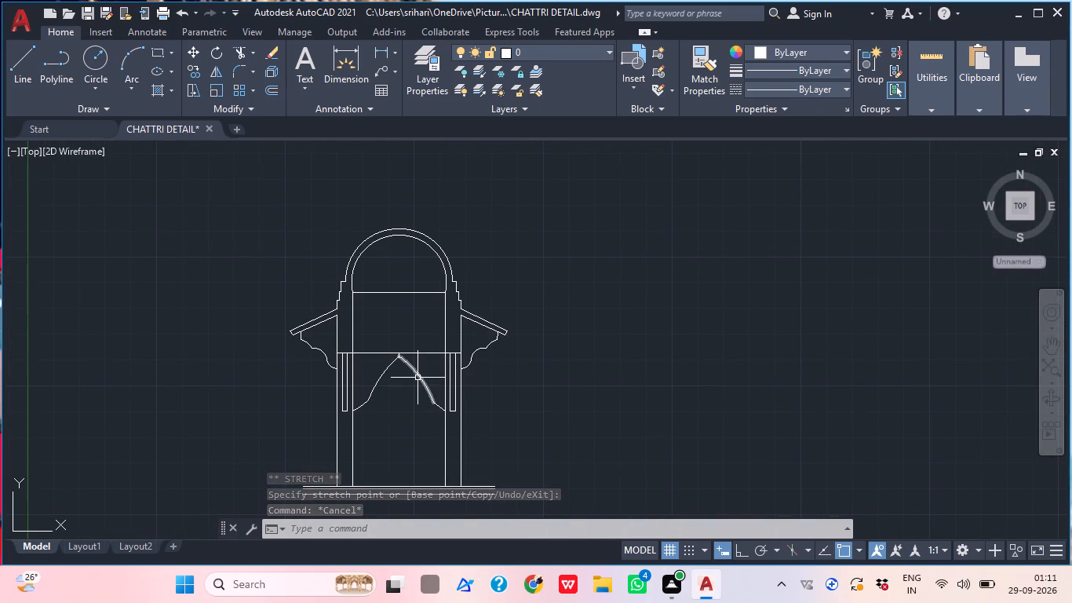
pyautogui.scroll(-3, 471, 369)
pyautogui.moveTo(491, 396); pyautogui.dragTo(421, 422, button='middle')
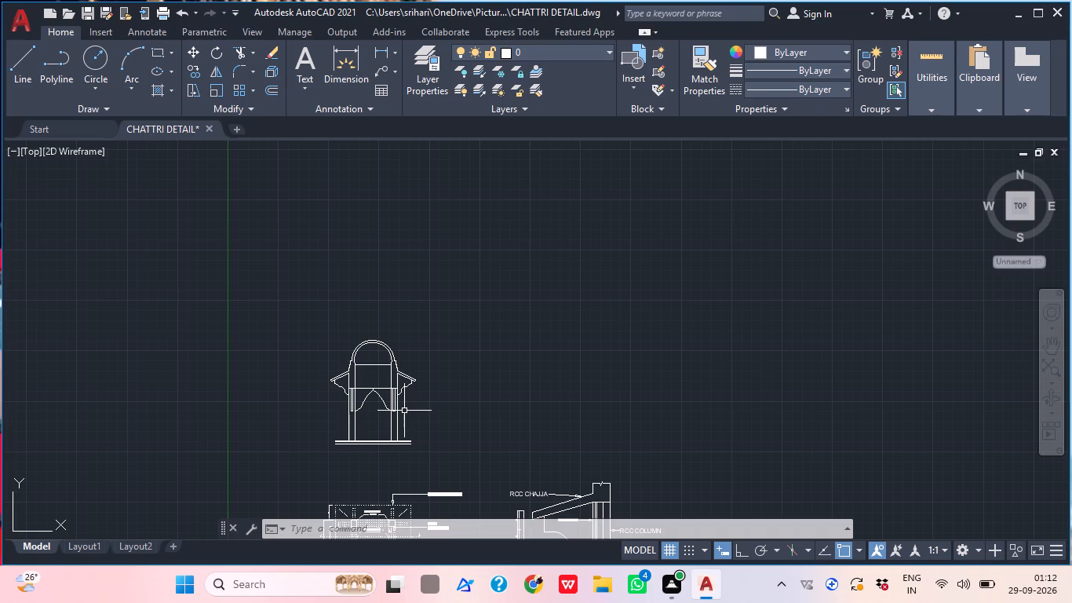
pyautogui.scroll(-2, 401, 407)
pyautogui.moveTo(407, 408); pyautogui.dragTo(408, 364, button='middle')
pyautogui.scroll(3, 410, 364)
pyautogui.click(450, 448)
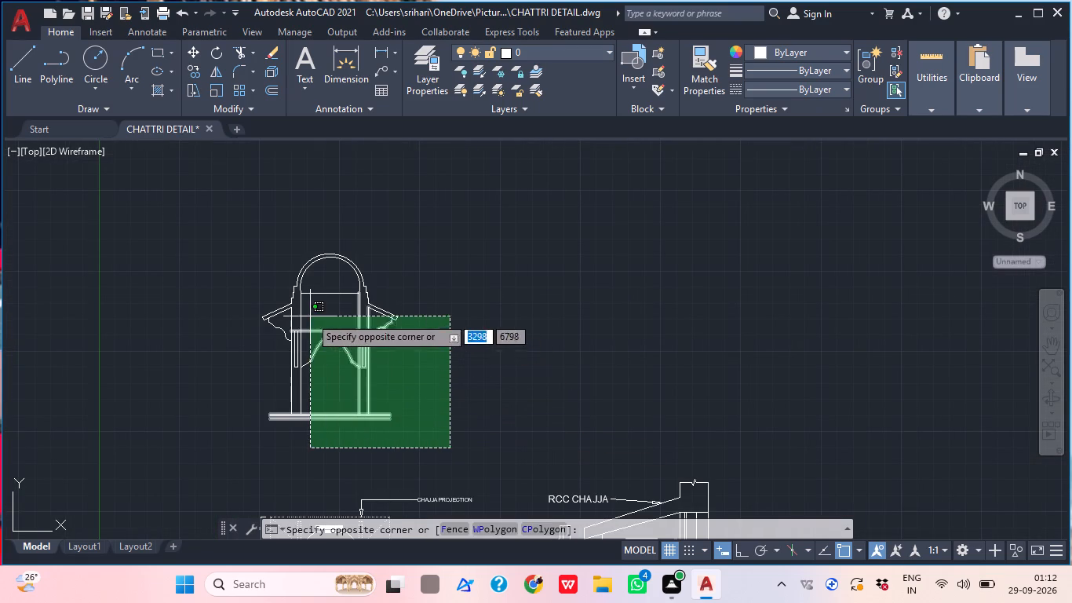
pyautogui.click(211, 227)
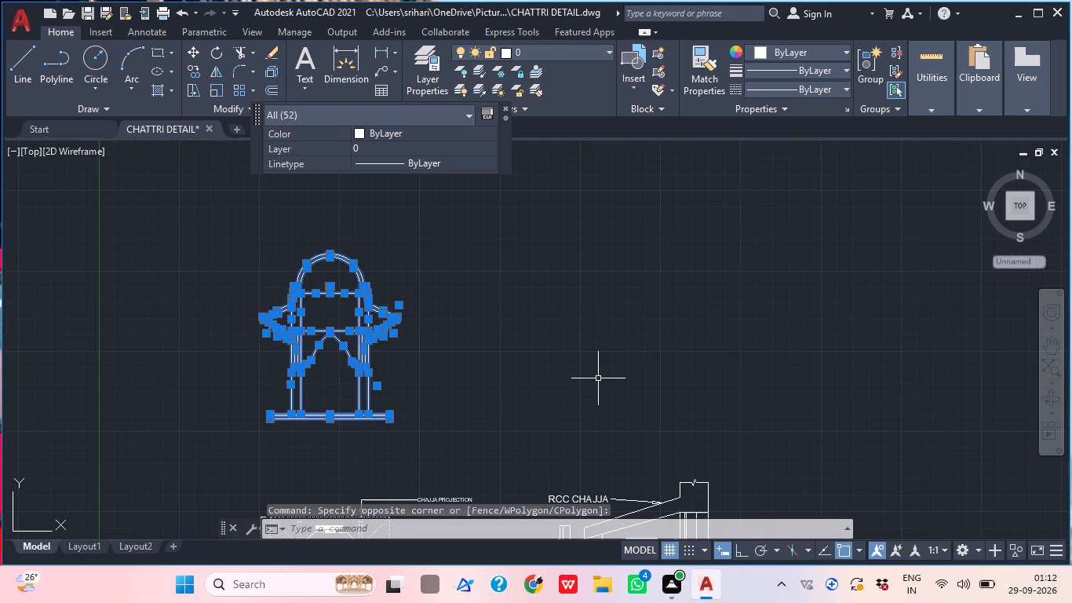
pyautogui.press('x')
pyautogui.press('BackSpace')
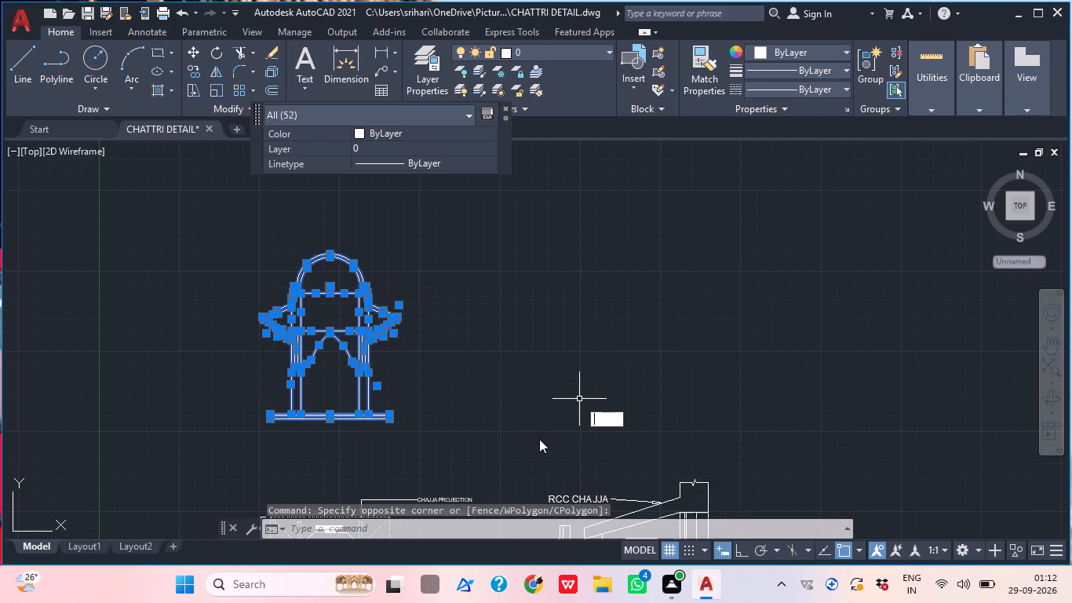
pyautogui.write('CO')
pyautogui.press('Return')
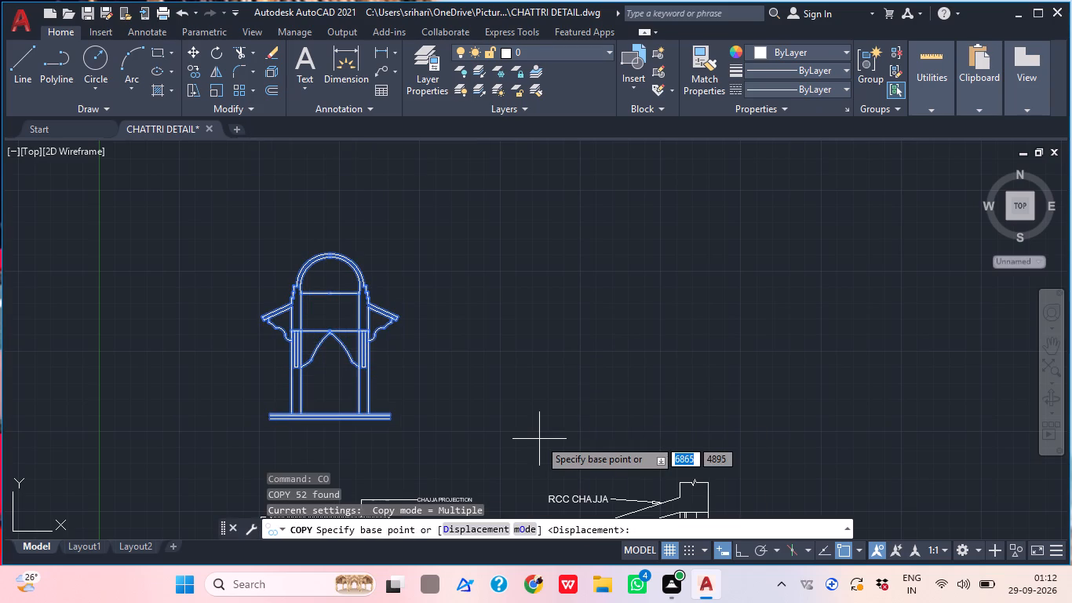
pyautogui.scroll(-2, 541, 434)
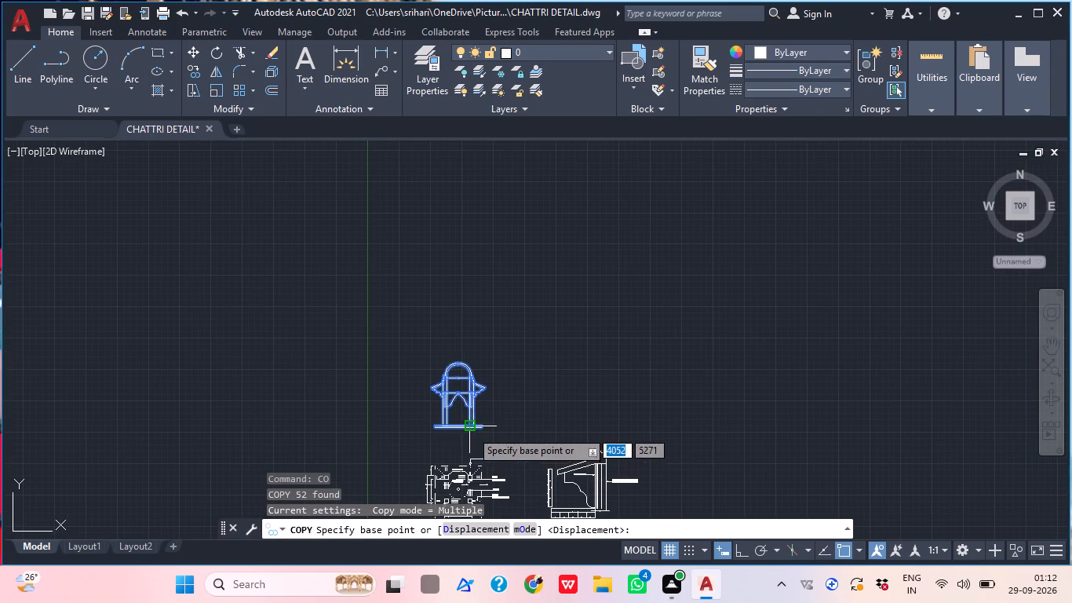
pyautogui.click(471, 430)
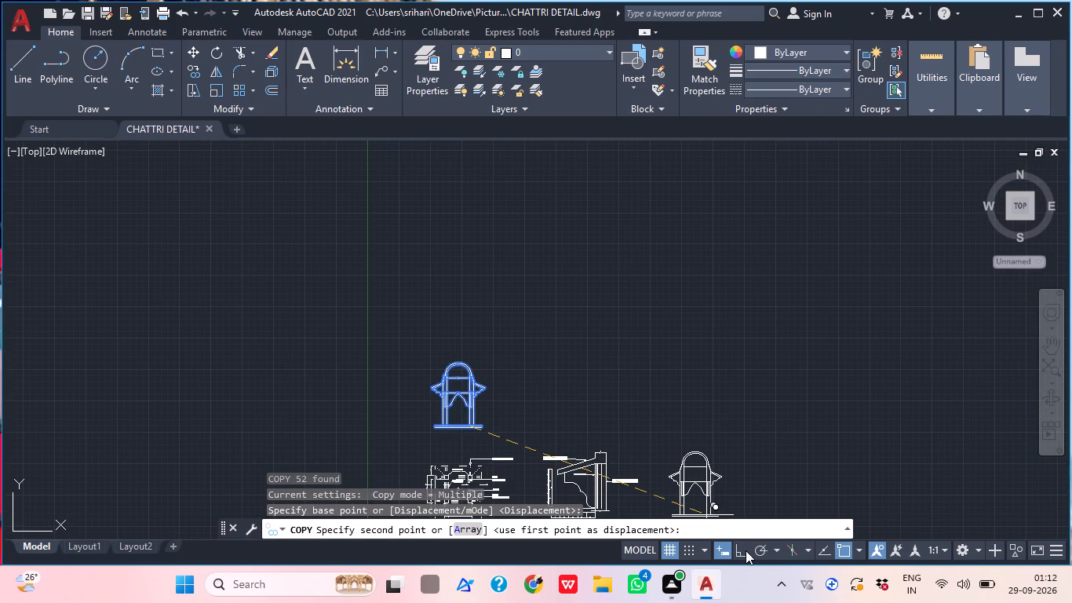
pyautogui.click(746, 550)
pyautogui.click(546, 492)
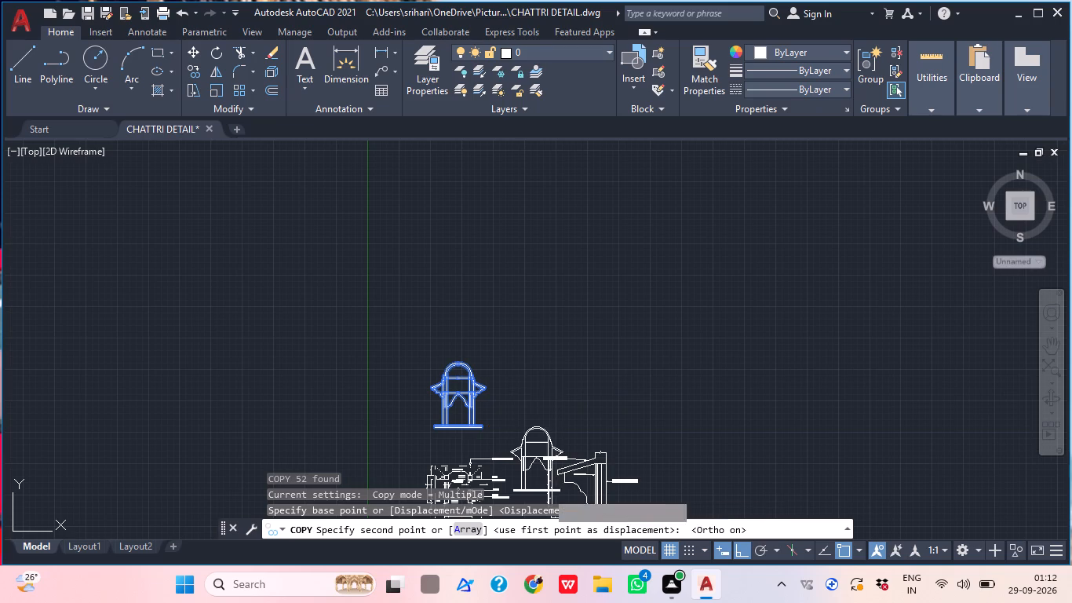
pyautogui.hotkey('ctrl', 'z')
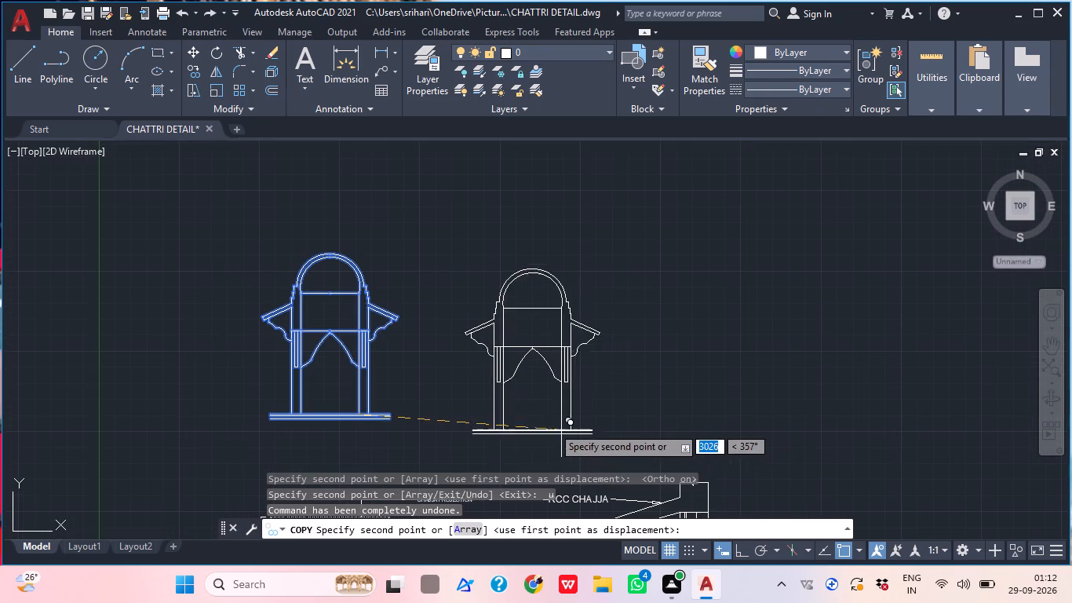
pyautogui.moveTo(551, 423); pyautogui.dragTo(559, 223, button='middle')
pyautogui.scroll(-2, 574, 250)
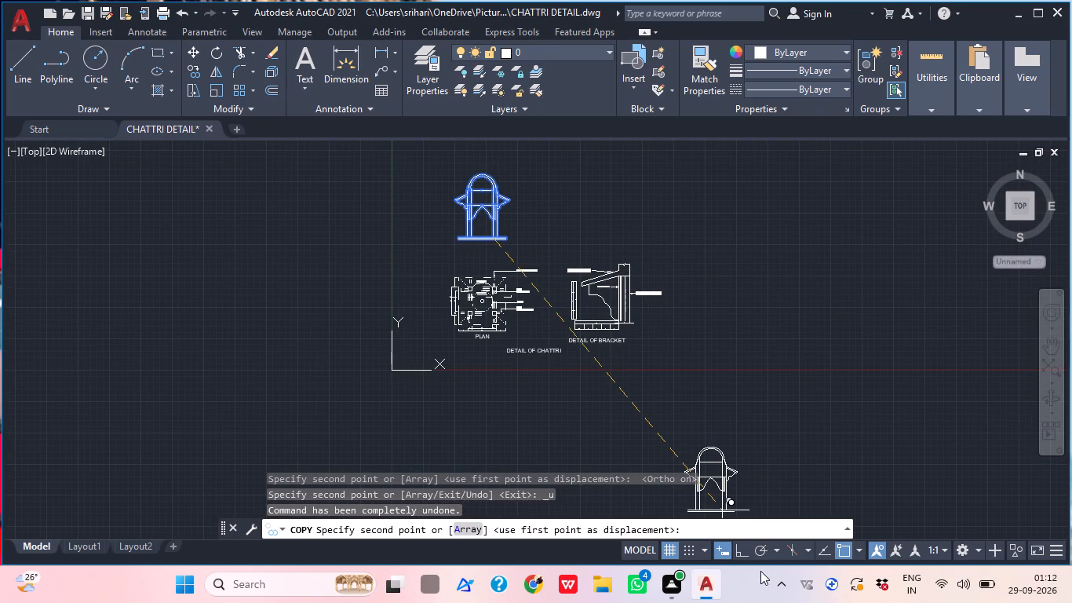
pyautogui.moveTo(749, 557); pyautogui.dragTo(747, 550)
pyautogui.moveTo(699, 353); pyautogui.dragTo(653, 417, button='middle')
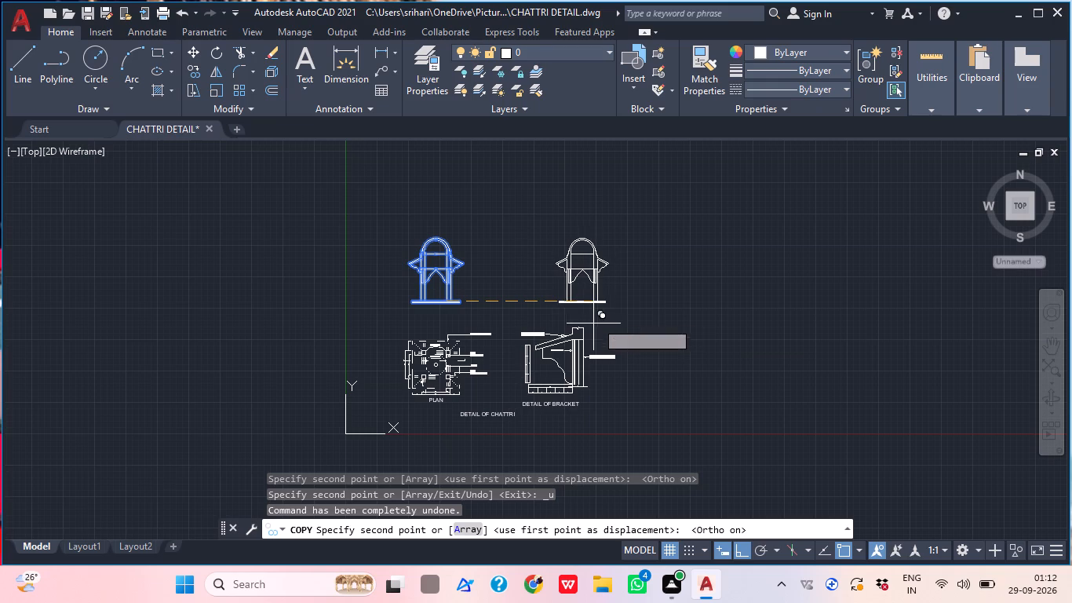
pyautogui.click(595, 290)
pyautogui.moveTo(648, 293); pyautogui.dragTo(584, 308, button='middle')
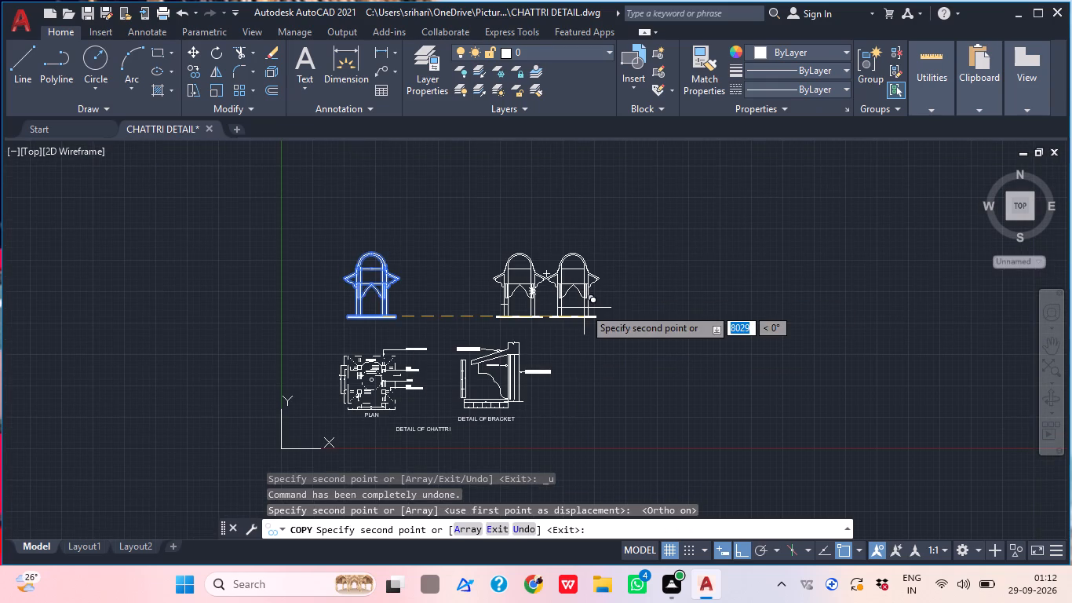
pyautogui.press('Escape')
# Draw a horizontal line between the copied elevation's outer column edges, slightly above the existing line over the arch.
pyautogui.scroll(2, 545, 293)
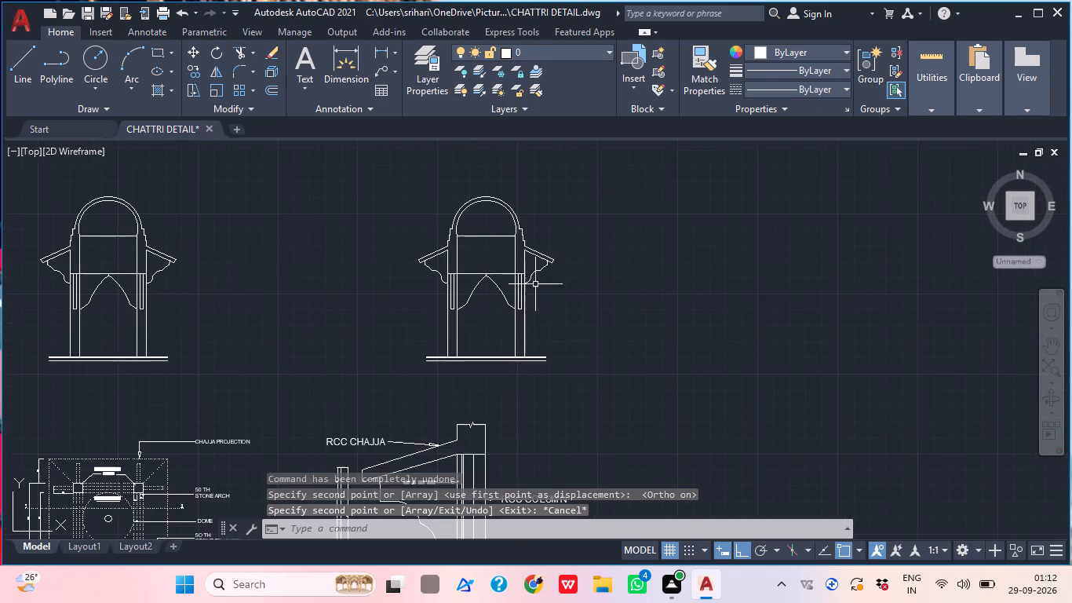
pyautogui.moveTo(536, 286); pyautogui.dragTo(549, 311, button='middle')
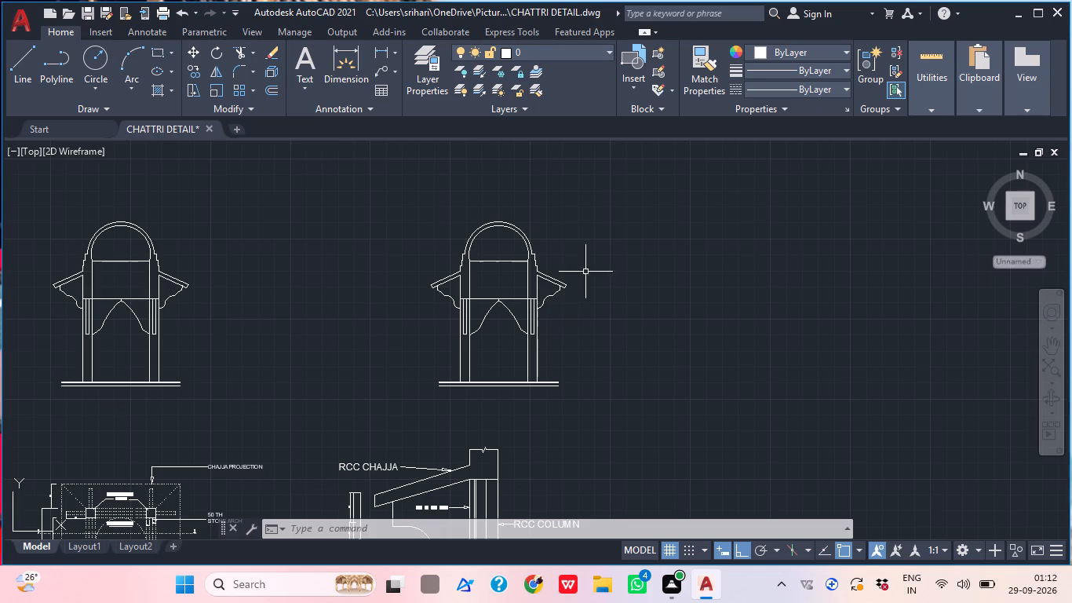
pyautogui.moveTo(463, 321); pyautogui.dragTo(429, 320, button='middle')
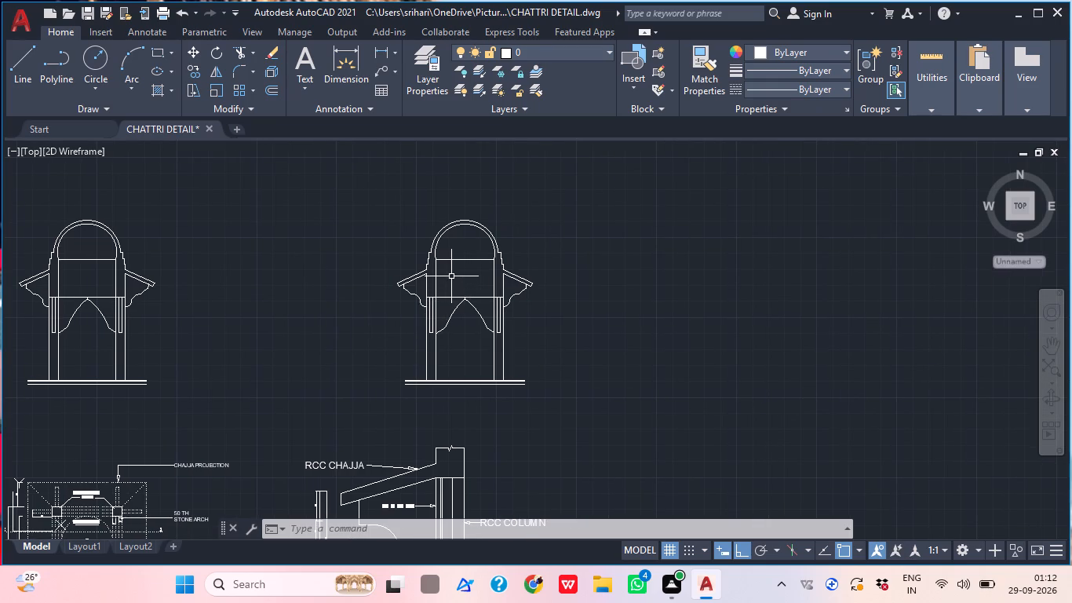
pyautogui.scroll(1, 451, 274)
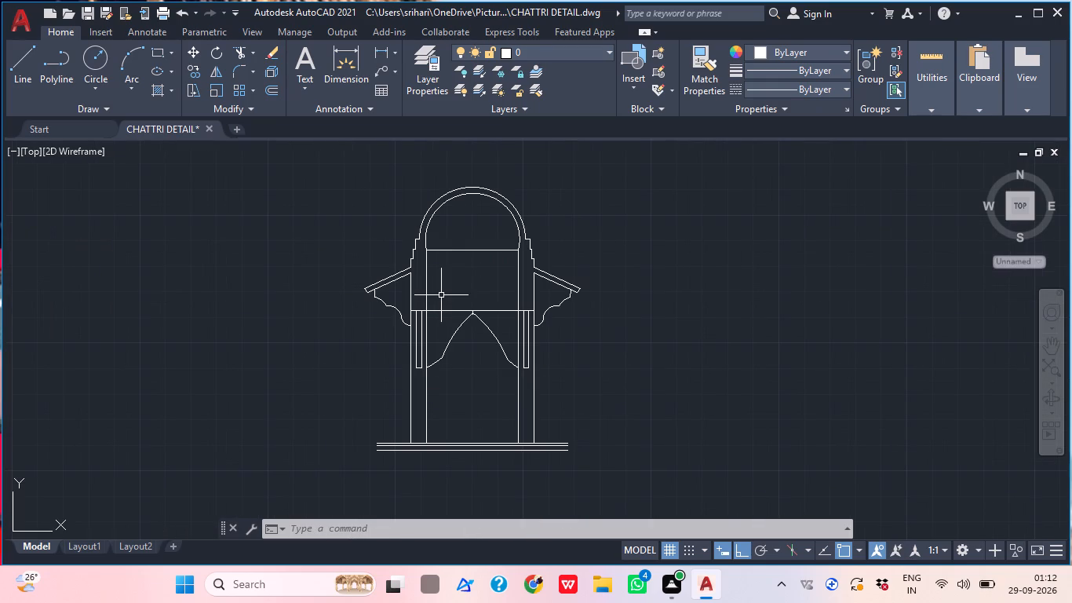
pyautogui.press('l')
pyautogui.press('Return')
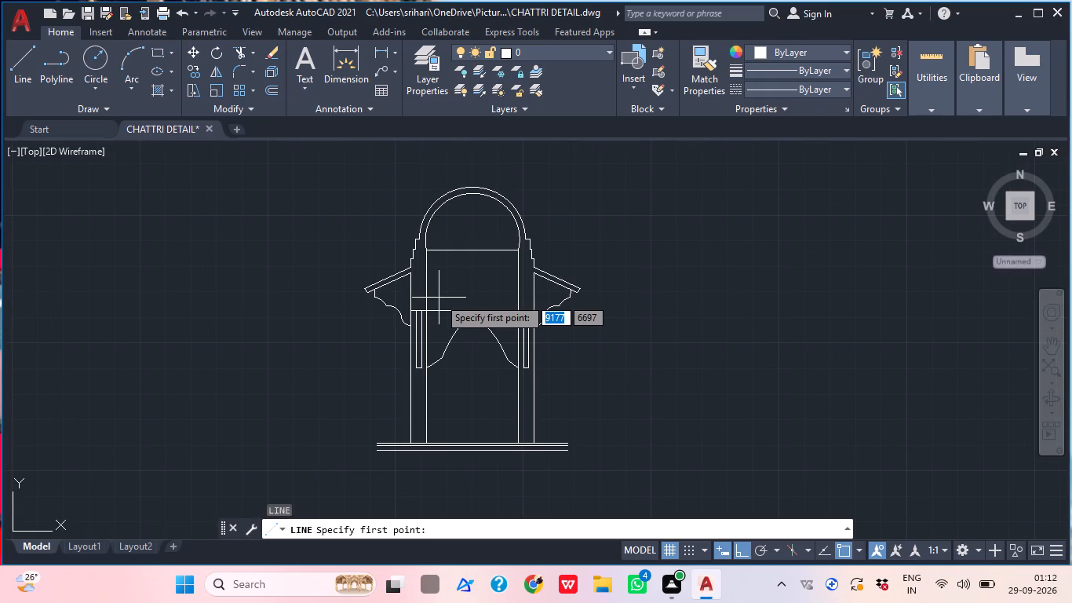
pyautogui.scroll(2, 421, 312)
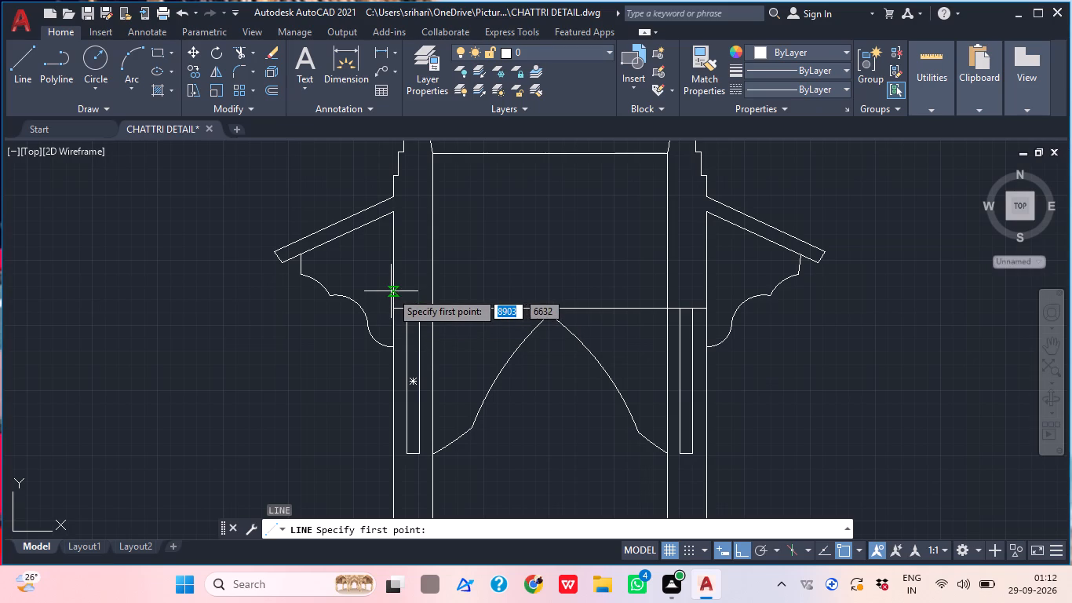
pyautogui.click(392, 291)
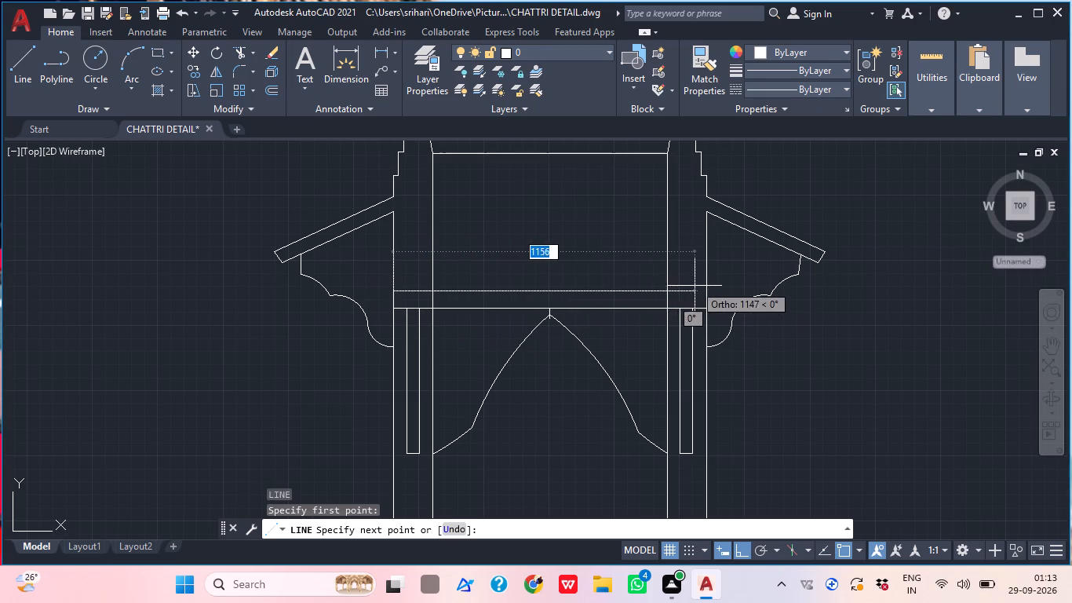
pyautogui.click(708, 292)
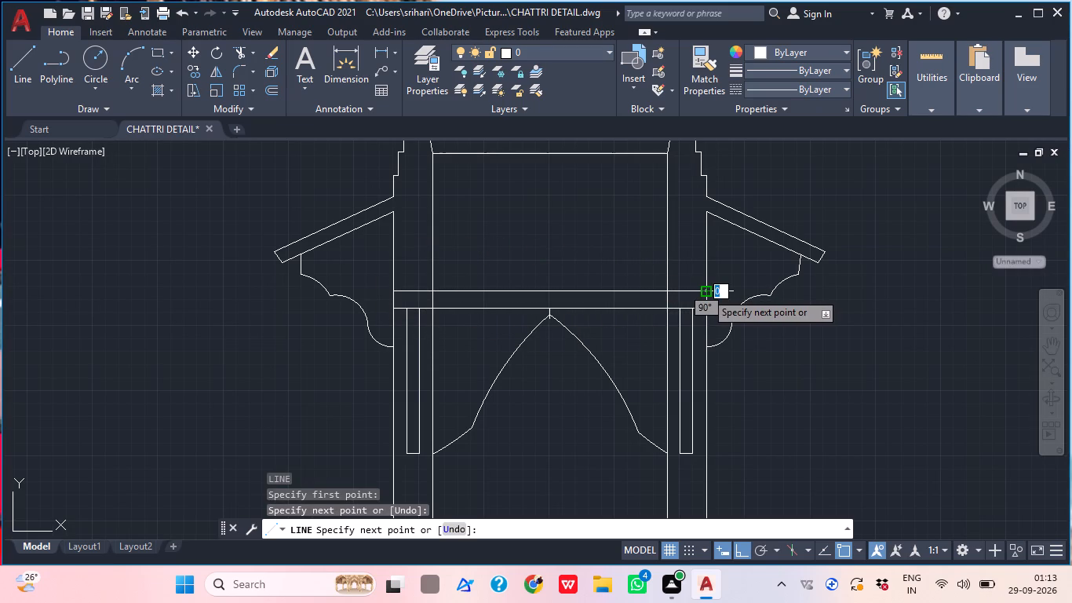
pyautogui.press('Escape')
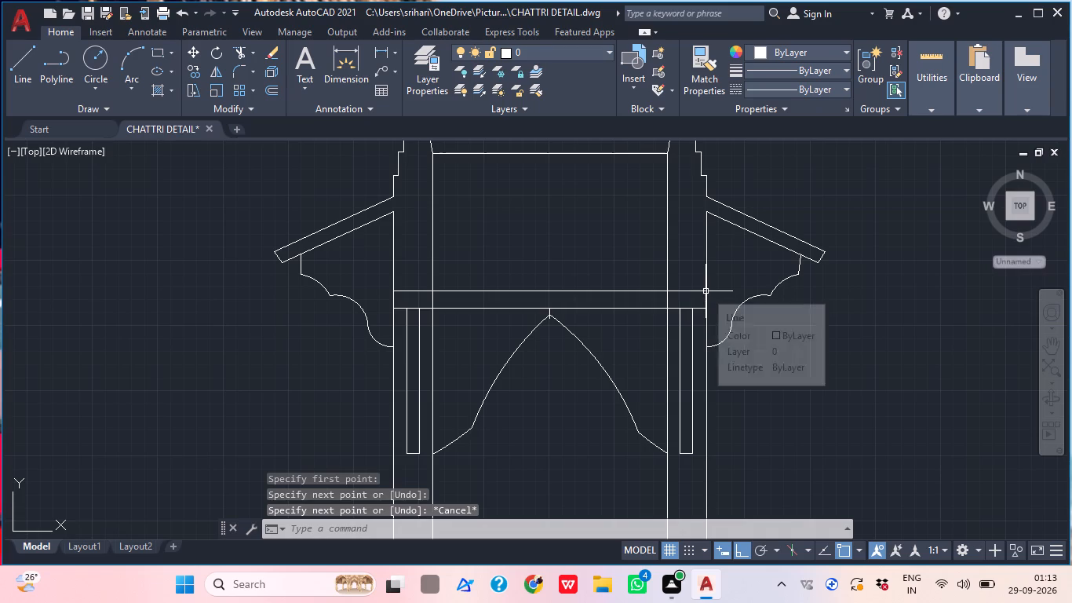
# Trim away the sloping chajja and the curved bracket on the right side of the copied elevation.
pyautogui.write('TR')
pyautogui.press('Return')
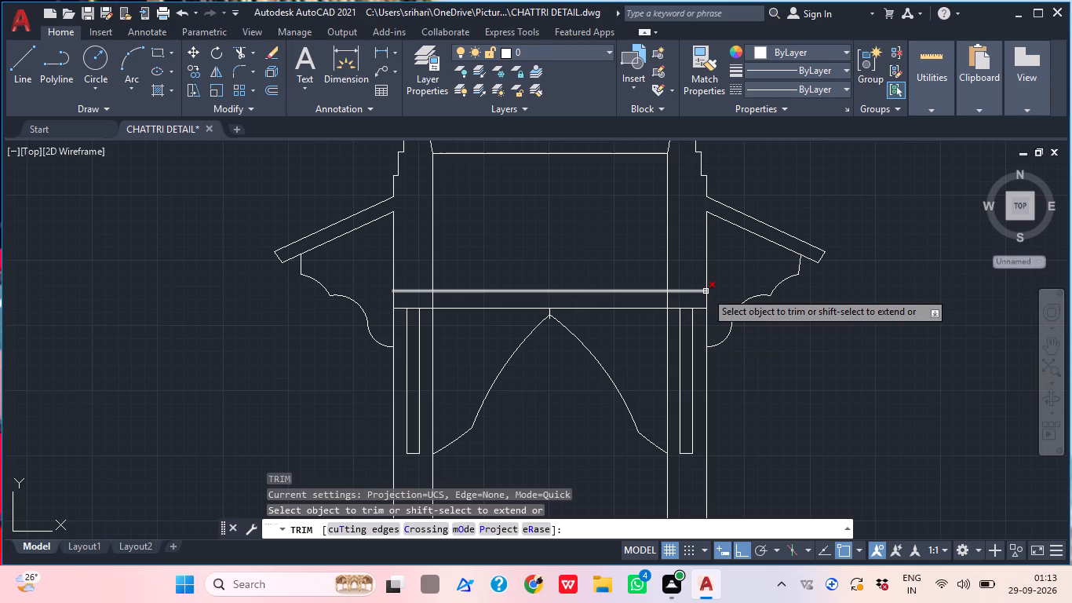
pyautogui.click(788, 309)
pyautogui.click(776, 290)
pyautogui.click(760, 311)
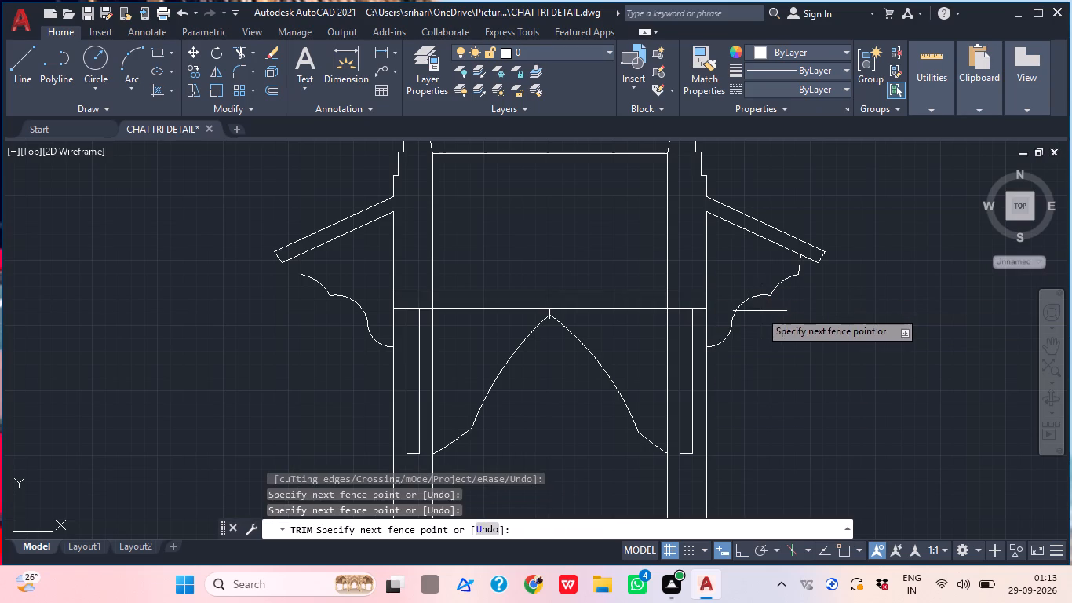
pyautogui.click(753, 287)
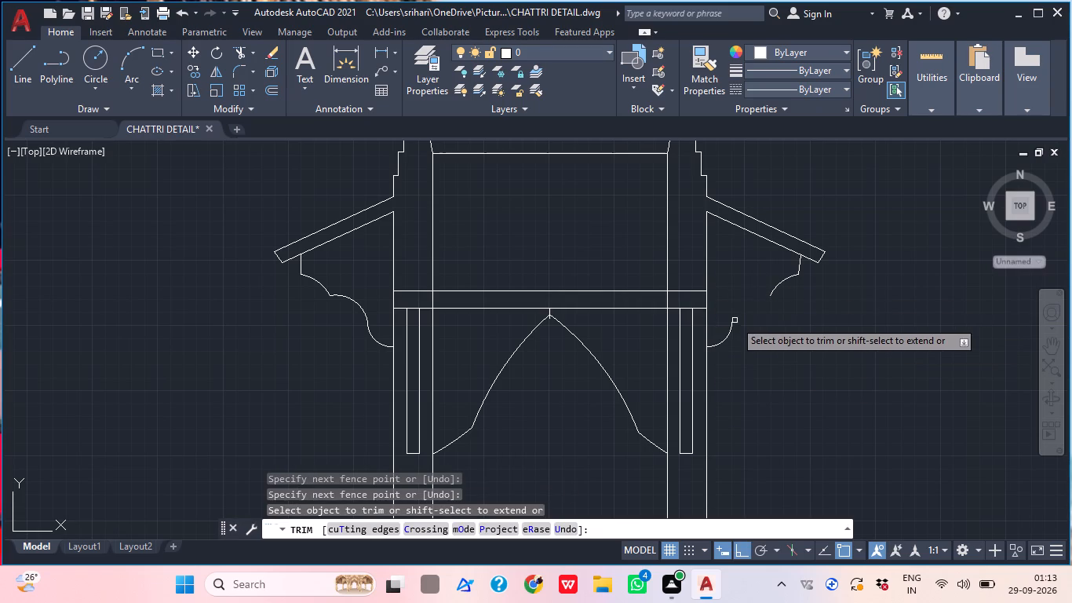
pyautogui.click(730, 323)
pyautogui.click(807, 280)
pyautogui.click(791, 279)
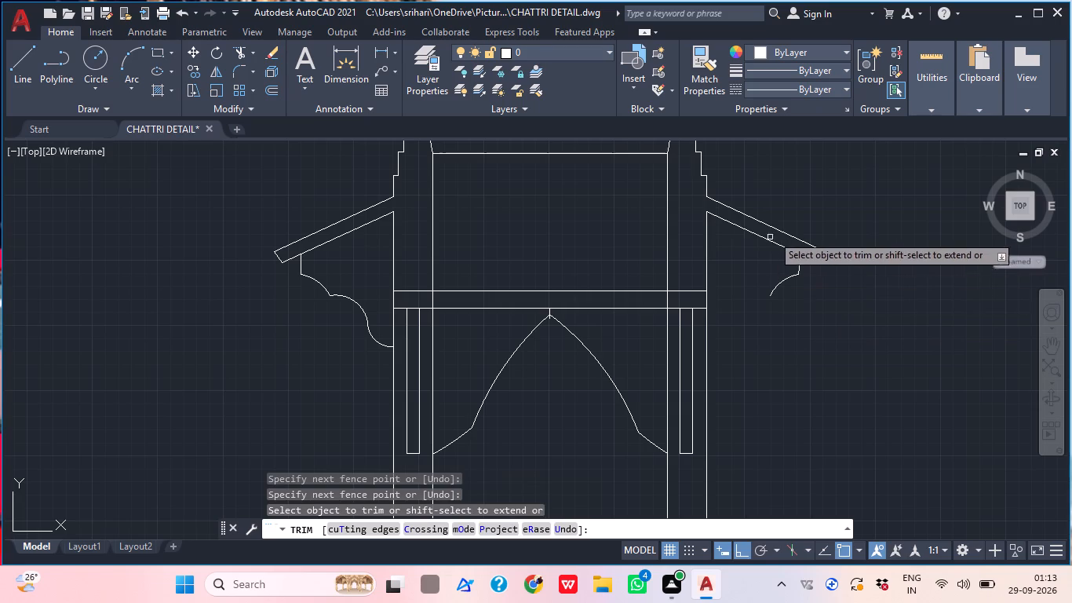
pyautogui.click(775, 233)
pyautogui.click(789, 305)
pyautogui.click(793, 309)
pyautogui.moveTo(811, 232); pyautogui.dragTo(780, 281)
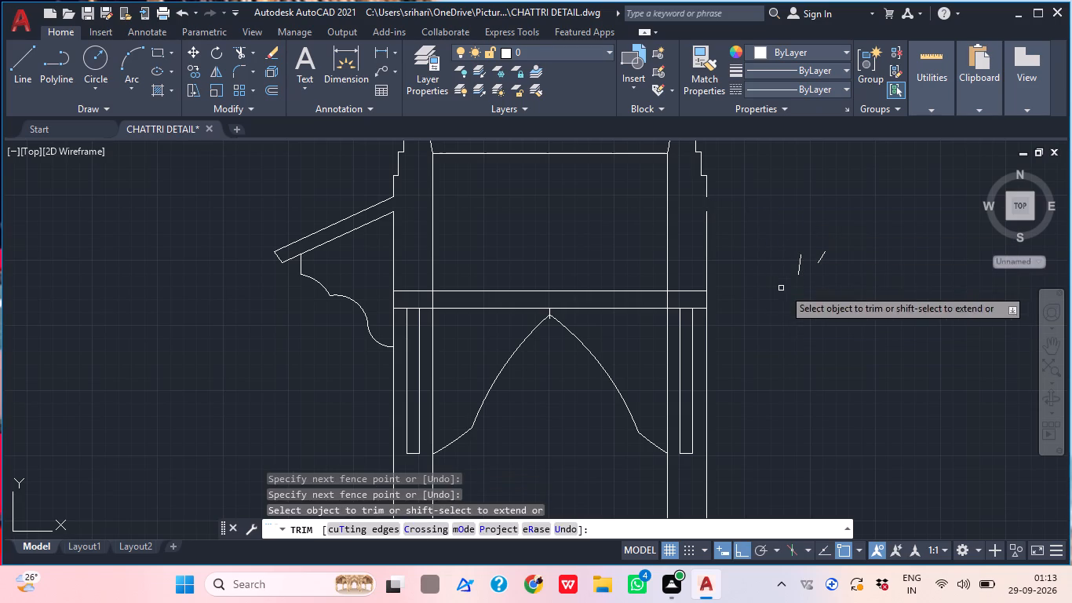
pyautogui.click(802, 278)
pyautogui.click(790, 258)
pyautogui.click(832, 264)
pyautogui.click(815, 253)
# Trim away the copied elevation's dome, inner uprights, right wall and stepped mouldings above the new horizontal line over the arch.
pyautogui.click(736, 248)
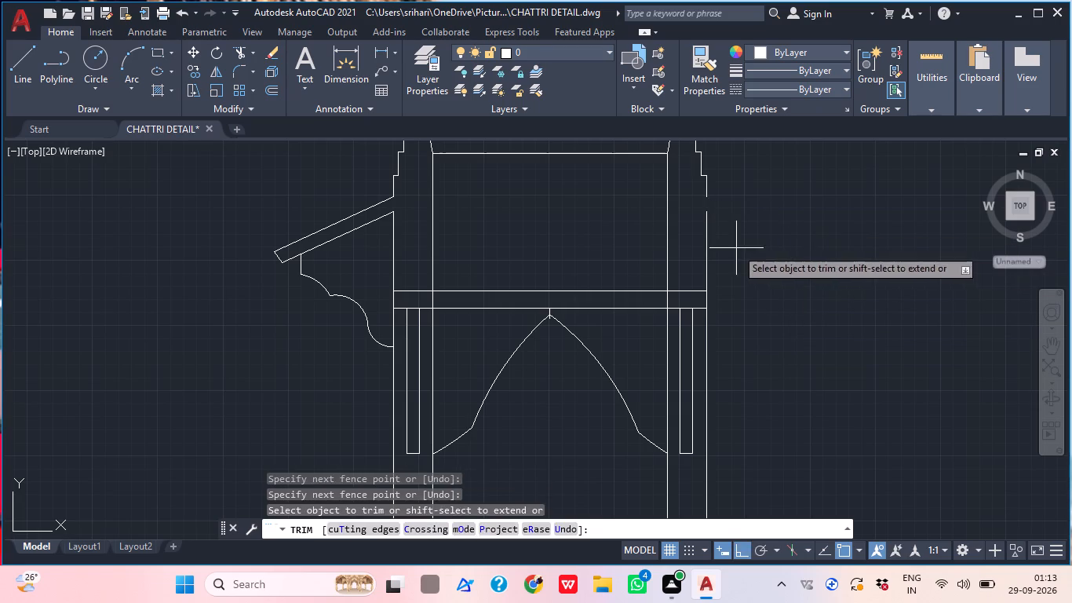
pyautogui.click(578, 237)
pyautogui.moveTo(619, 225); pyautogui.dragTo(725, 382, button='middle')
pyautogui.moveTo(913, 316); pyautogui.dragTo(895, 315)
pyautogui.moveTo(434, 150); pyautogui.dragTo(447, 159)
pyautogui.moveTo(979, 333); pyautogui.dragTo(970, 329)
pyautogui.click(476, 321)
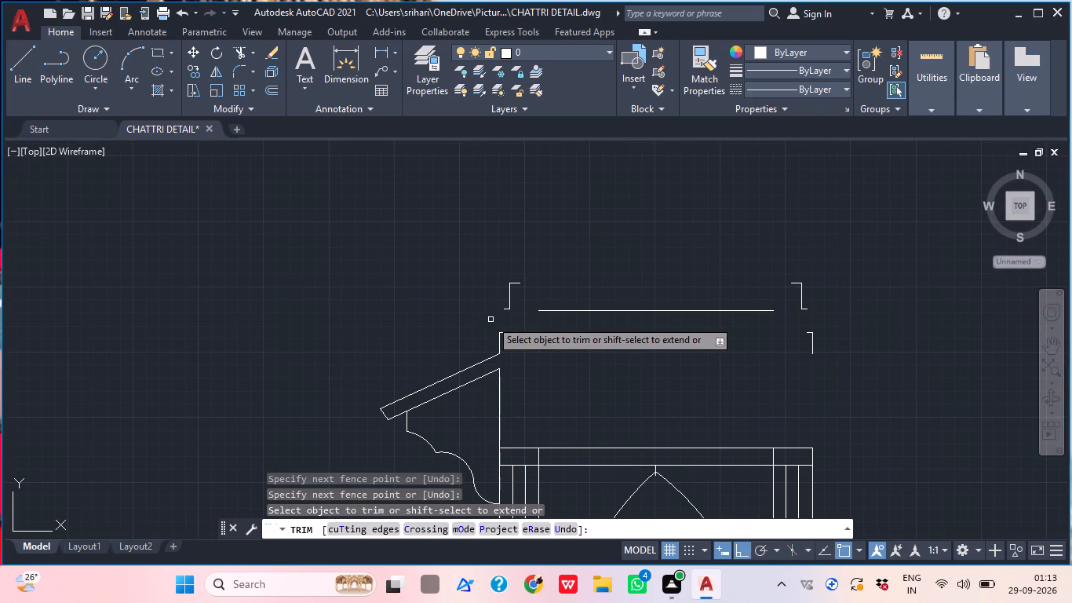
pyautogui.click(491, 315)
pyautogui.click(530, 287)
pyautogui.click(505, 317)
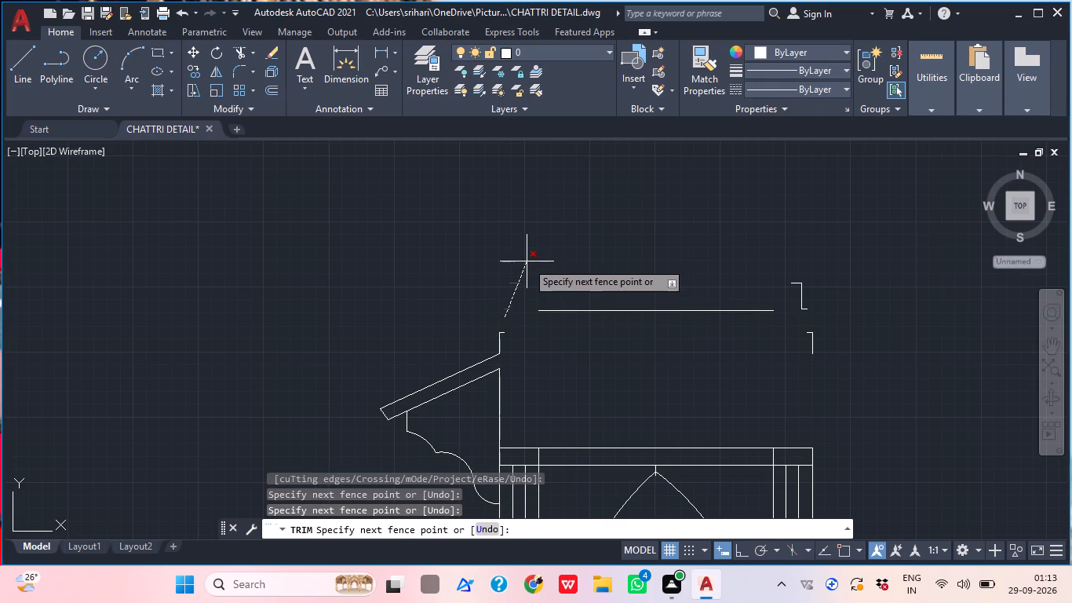
pyautogui.click(528, 263)
pyautogui.moveTo(620, 313); pyautogui.dragTo(634, 330)
pyautogui.moveTo(691, 354); pyautogui.dragTo(691, 338)
pyautogui.moveTo(695, 283); pyautogui.dragTo(707, 298)
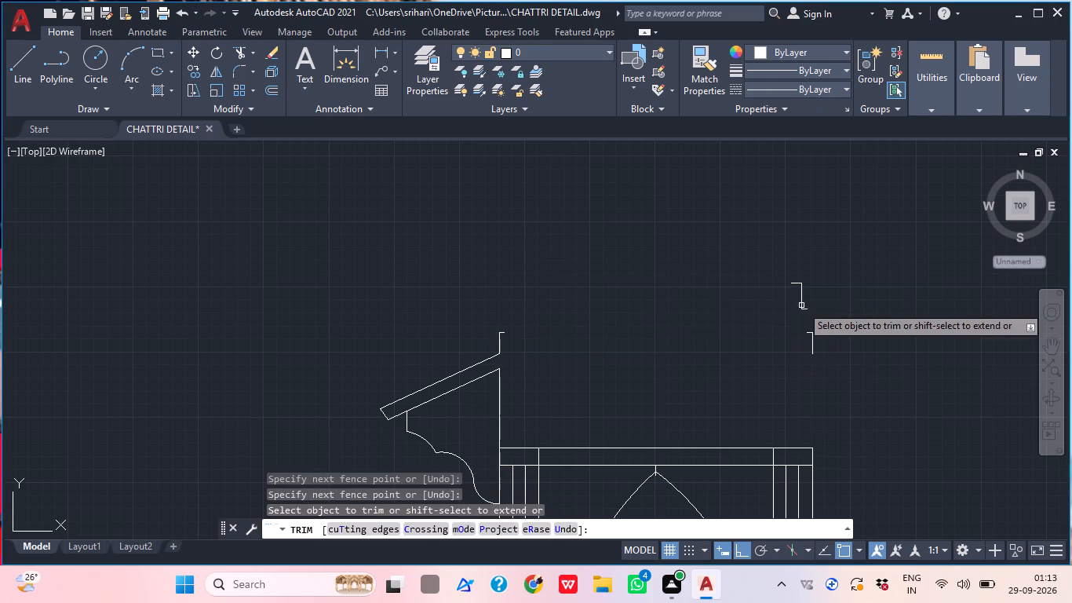
pyautogui.click(804, 304)
pyautogui.moveTo(802, 273); pyautogui.dragTo(815, 352)
pyautogui.click(812, 320)
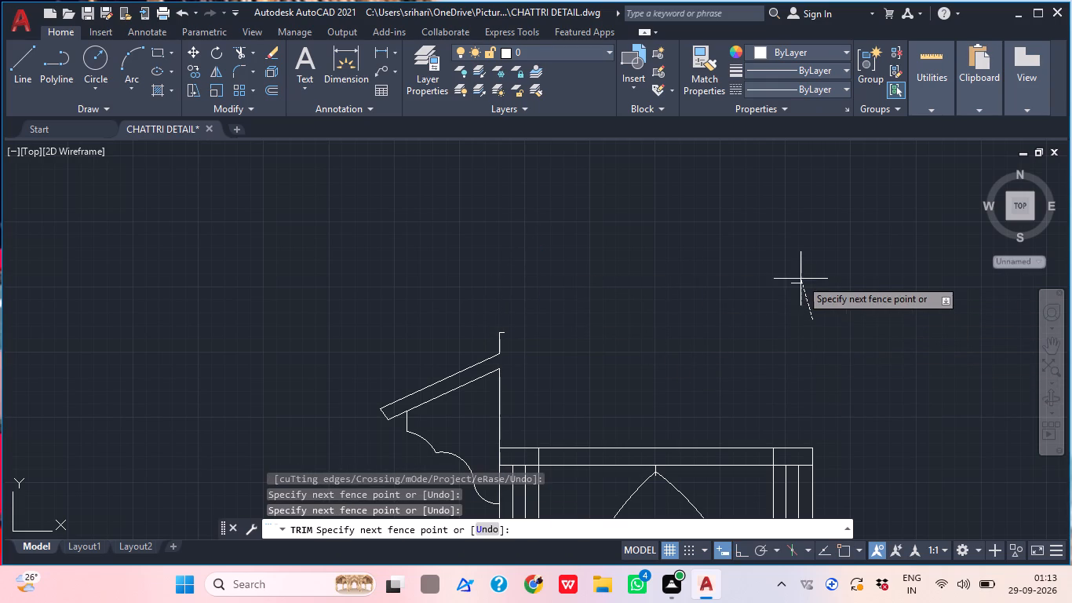
pyautogui.click(792, 275)
# Trim away the left wall line above the beam, the left sloping chajja and its curved bracket on the copied elevation.
pyautogui.scroll(-4, 819, 257)
pyautogui.scroll(3, 797, 254)
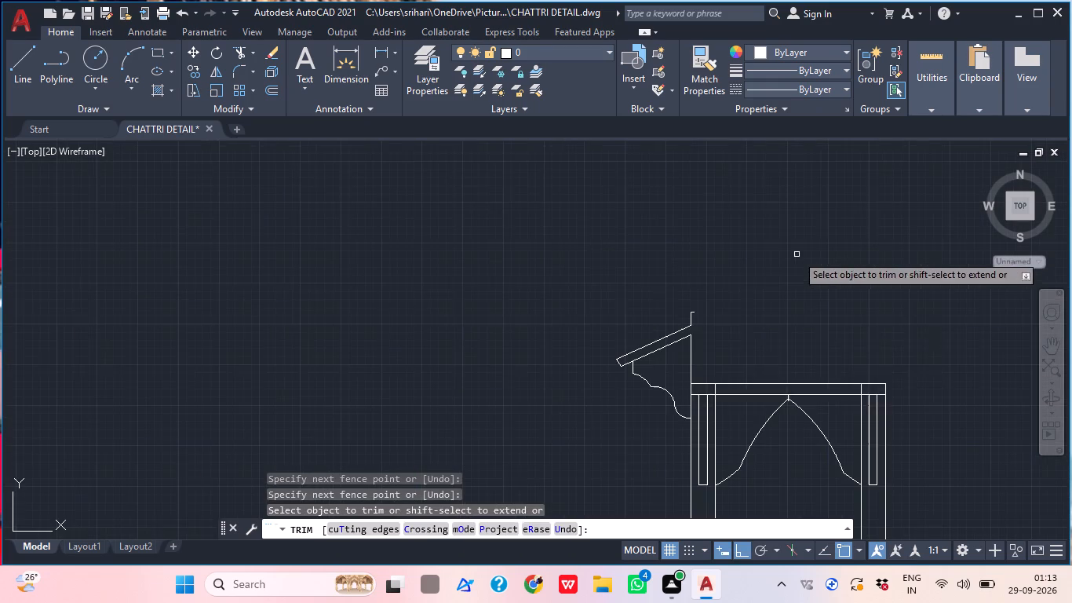
pyautogui.click(688, 356)
pyautogui.click(688, 353)
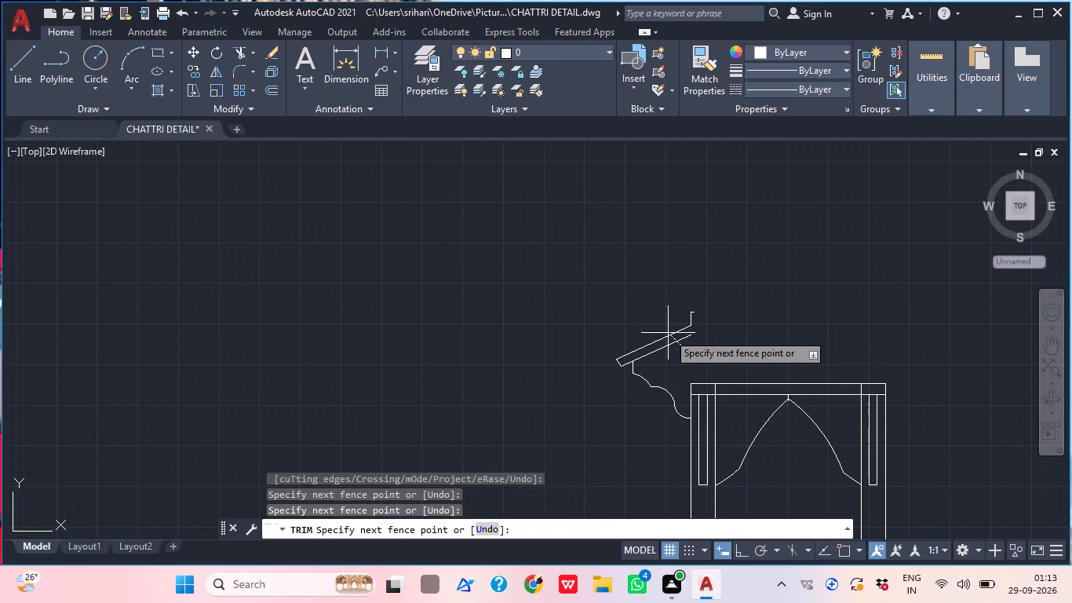
pyautogui.click(656, 327)
pyautogui.click(630, 364)
pyautogui.moveTo(629, 349); pyautogui.dragTo(617, 364)
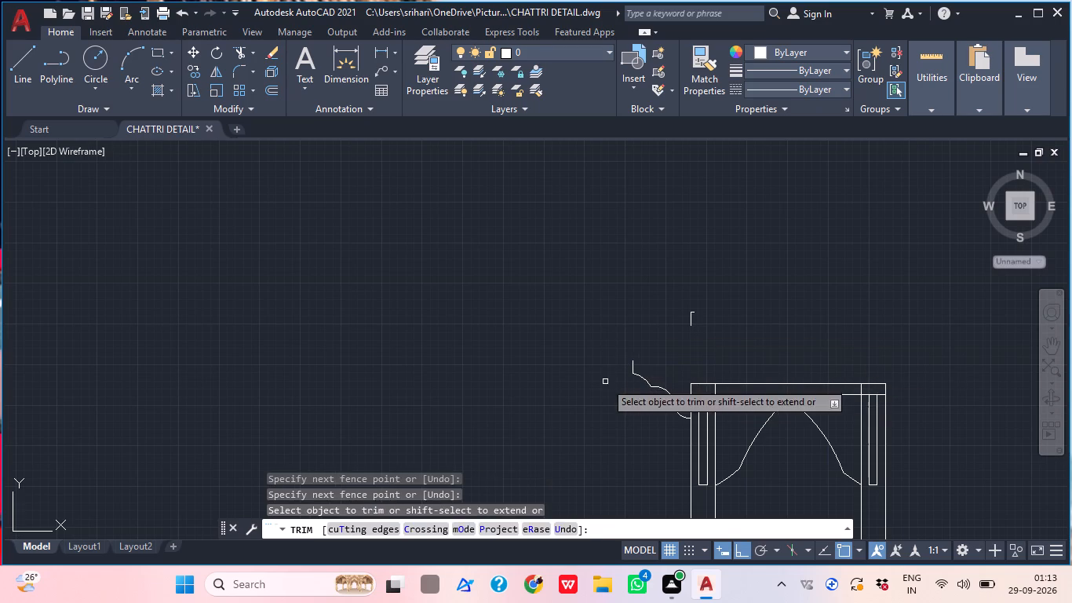
pyautogui.click(636, 367)
pyautogui.click(614, 380)
pyautogui.moveTo(658, 374); pyautogui.dragTo(641, 389)
pyautogui.click(618, 397)
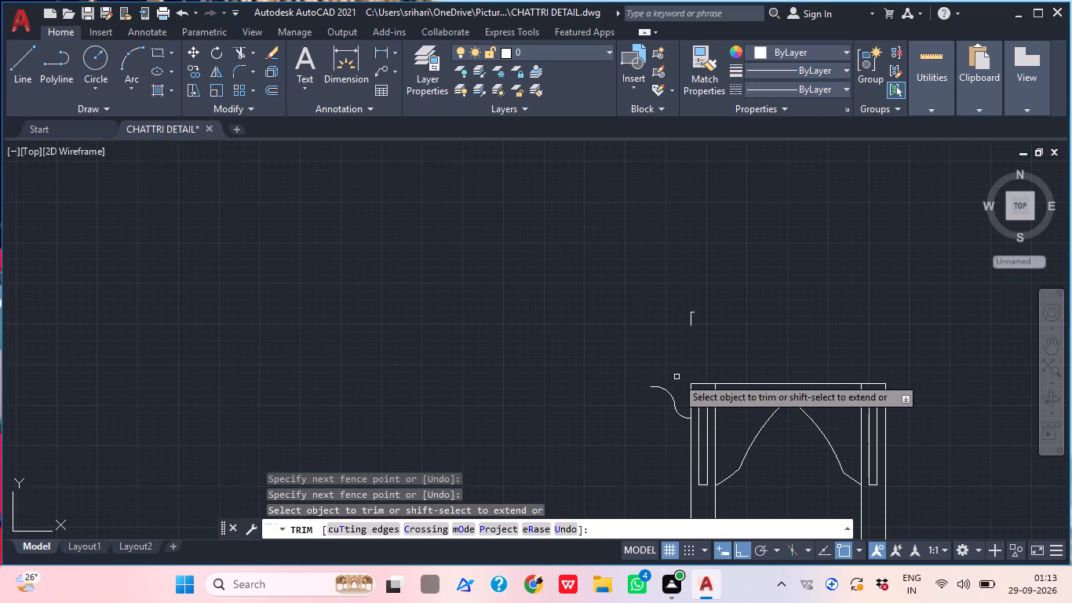
pyautogui.moveTo(676, 377); pyautogui.dragTo(647, 410)
pyautogui.click(673, 420)
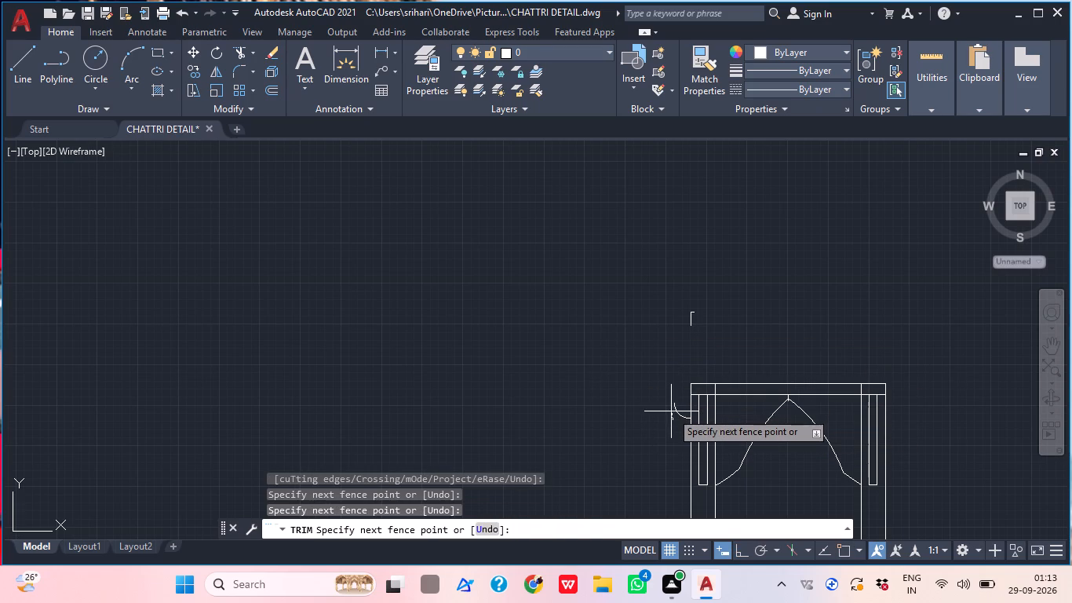
pyautogui.click(678, 412)
# Trim off the leftover moulding stubs above the copied elevation's left column and end the Trim command.
pyautogui.click(692, 354)
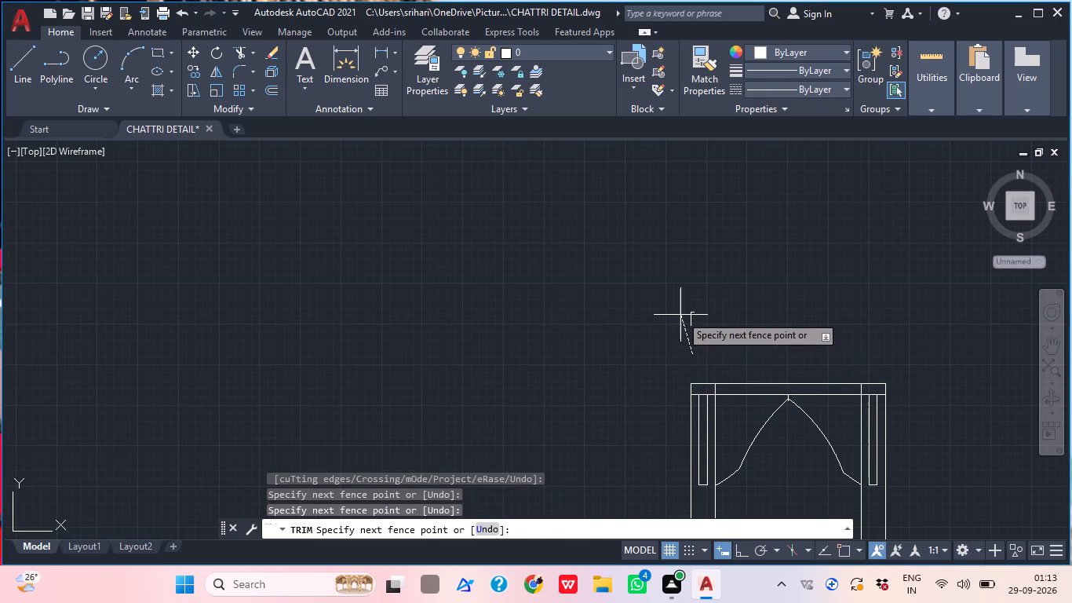
pyautogui.moveTo(680, 315); pyautogui.dragTo(694, 315)
pyautogui.click(698, 312)
pyautogui.click(682, 328)
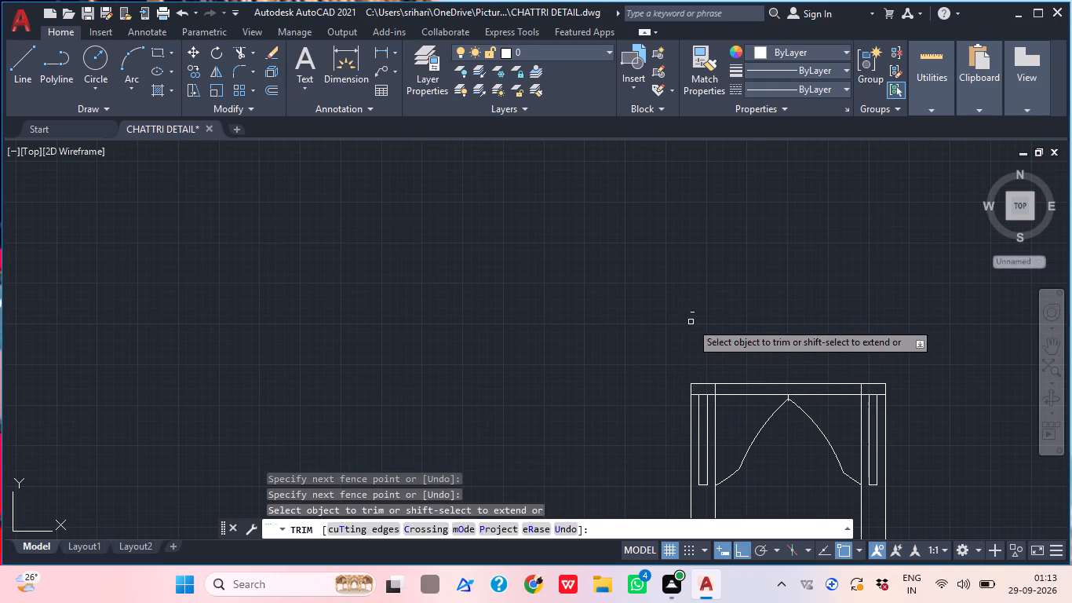
pyautogui.click(691, 322)
pyautogui.click(698, 306)
pyautogui.click(694, 316)
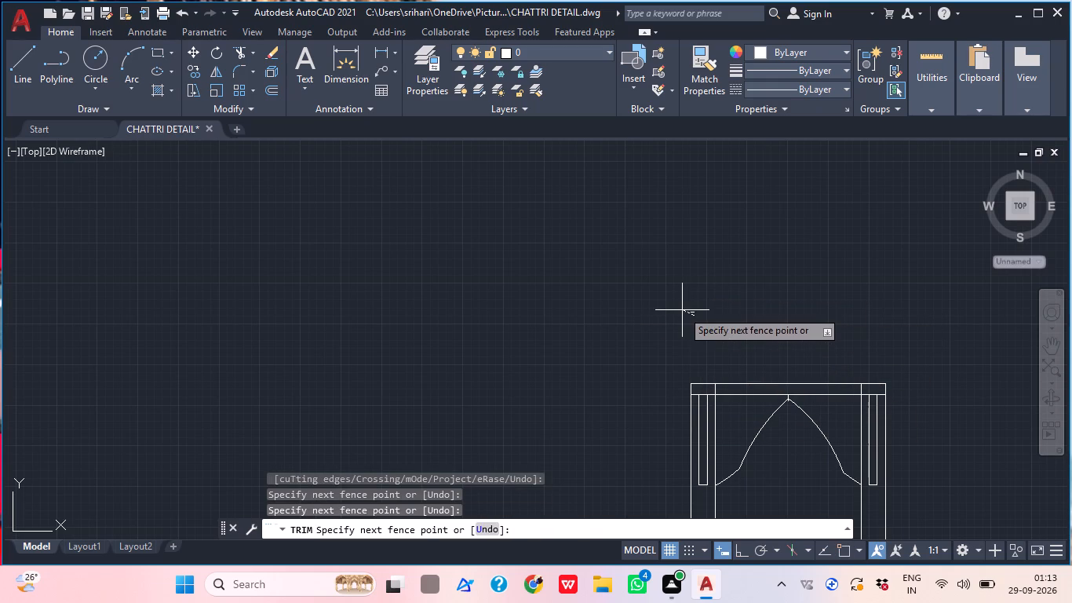
pyautogui.click(687, 297)
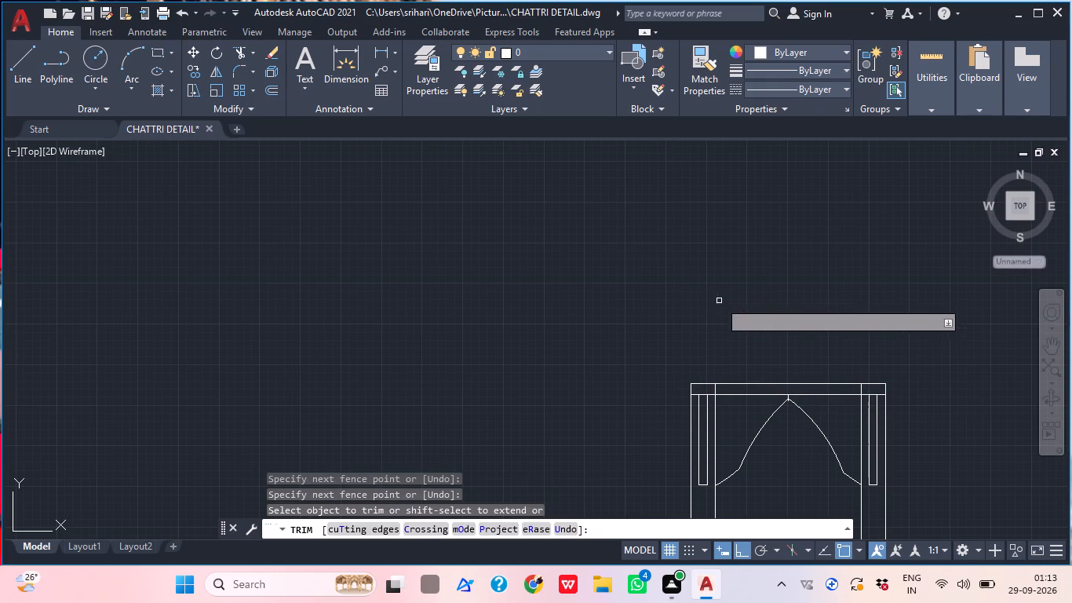
pyautogui.moveTo(508, 367); pyautogui.dragTo(472, 372, button='middle')
pyautogui.scroll(-3, 664, 298)
pyautogui.moveTo(669, 298); pyautogui.dragTo(606, 314, button='middle')
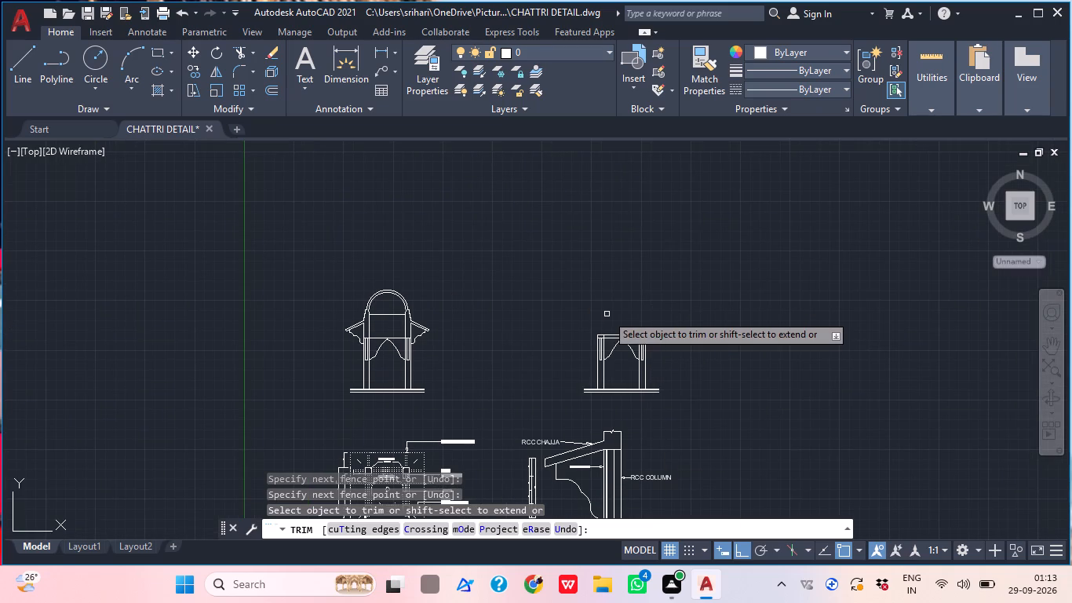
pyautogui.press('Escape')
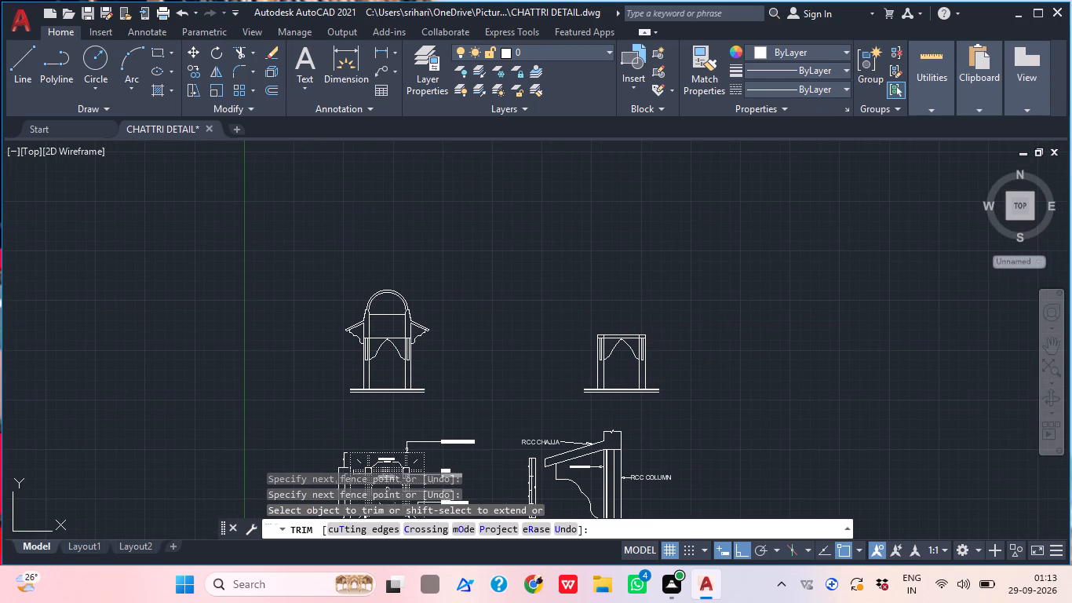
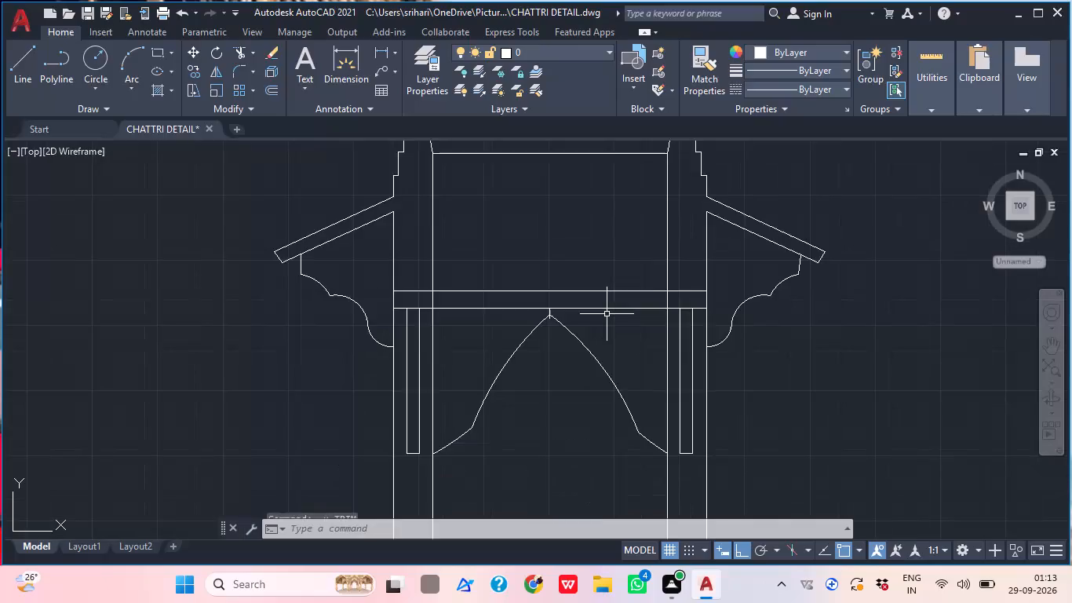
# Undo the recent line drawn above the arch beam.
pyautogui.hotkey('ctrl', 'z')
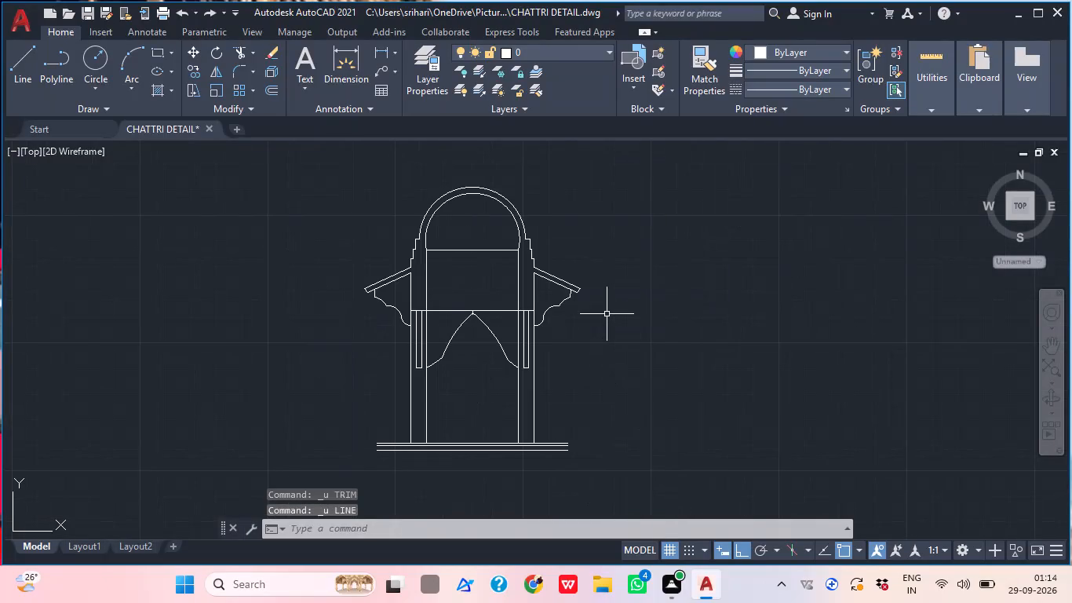
# Draw a horizontal line from the vertical edge of the left eave bracket across to the right bracket's vertical edge.
pyautogui.scroll(-3, 607, 314)
pyautogui.scroll(3, 599, 331)
pyautogui.scroll(1, 480, 250)
pyautogui.moveTo(478, 249); pyautogui.dragTo(470, 364, button='middle')
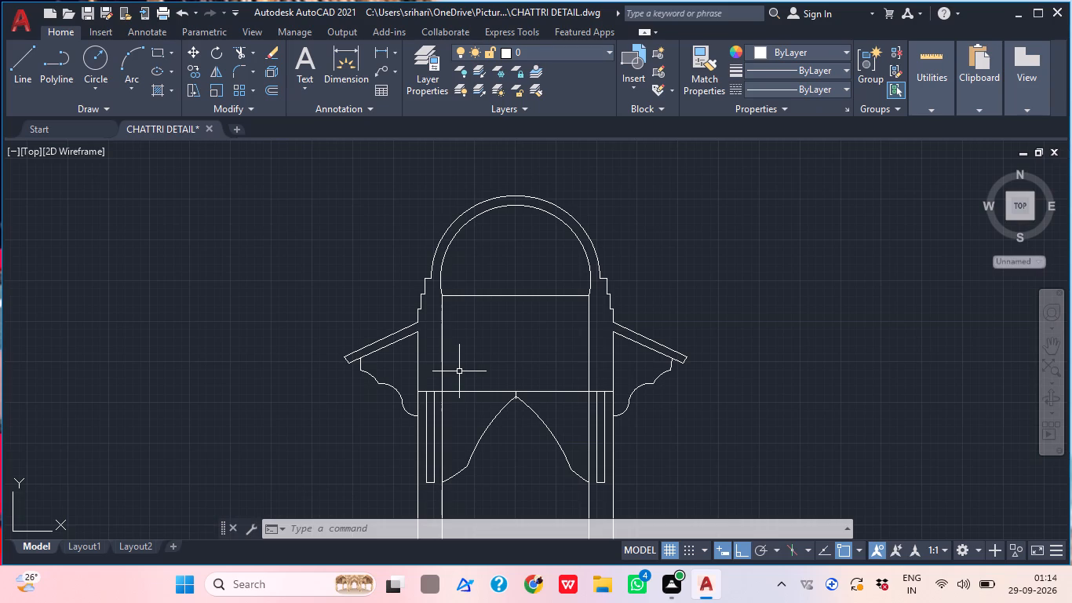
pyautogui.press('l')
pyautogui.press('Return')
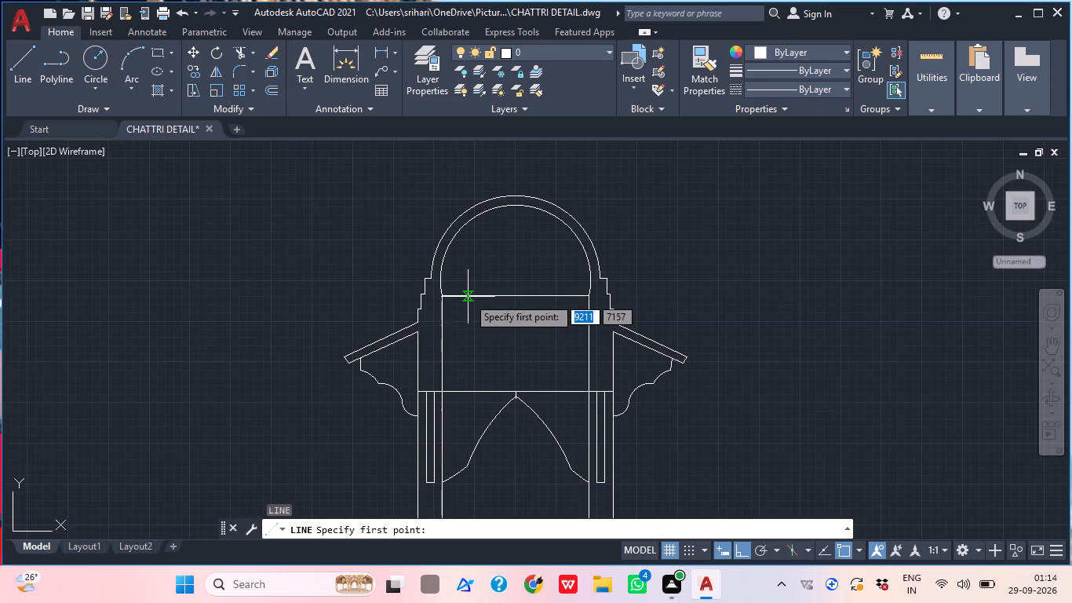
pyautogui.scroll(2, 374, 341)
pyautogui.scroll(1, 297, 455)
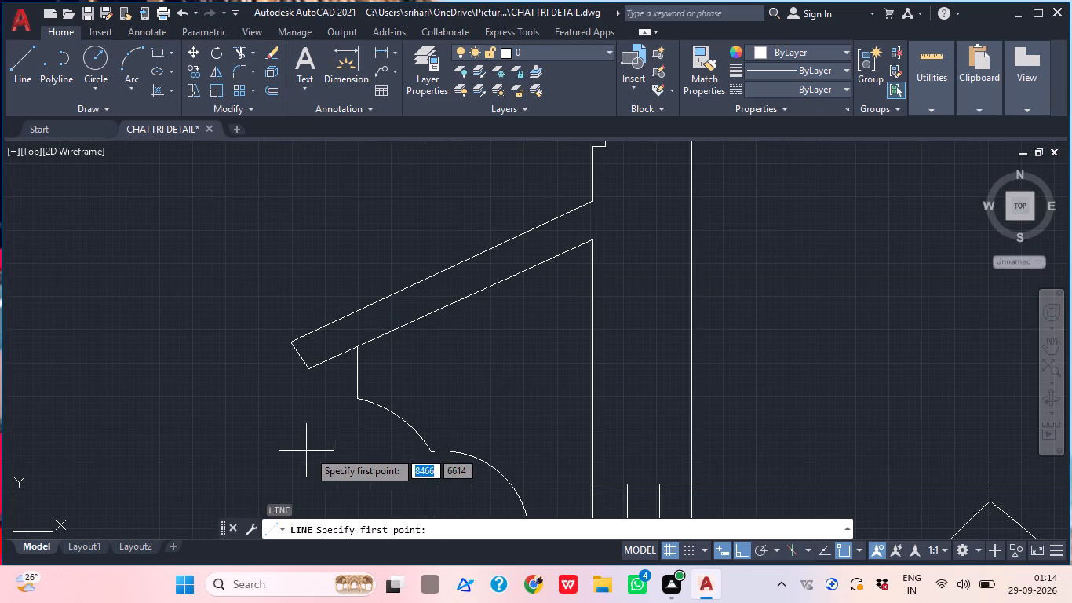
pyautogui.click(360, 370)
pyautogui.scroll(-4, 360, 370)
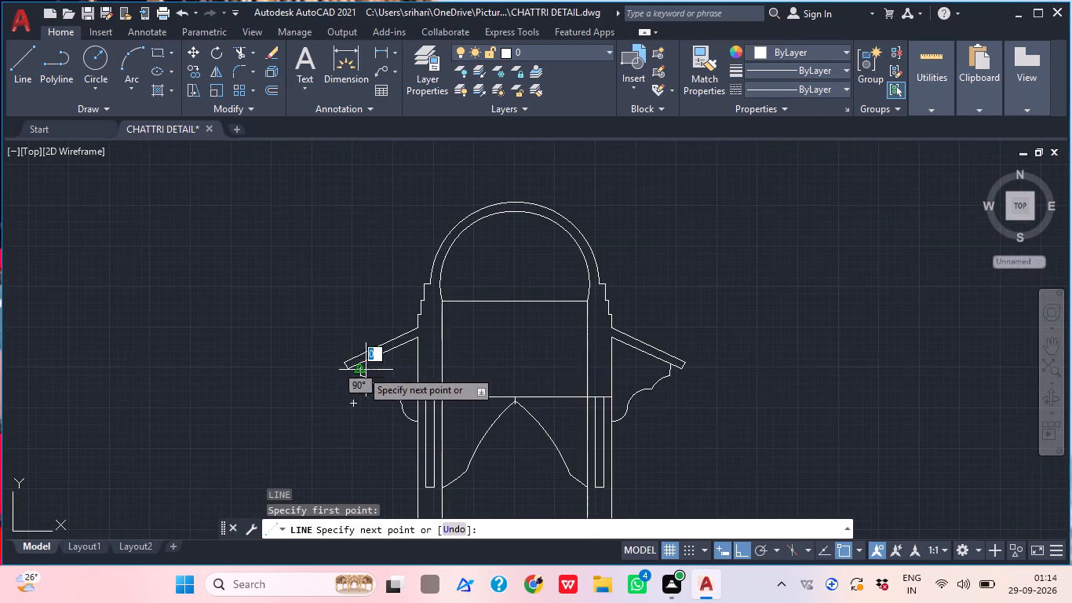
pyautogui.scroll(2, 713, 382)
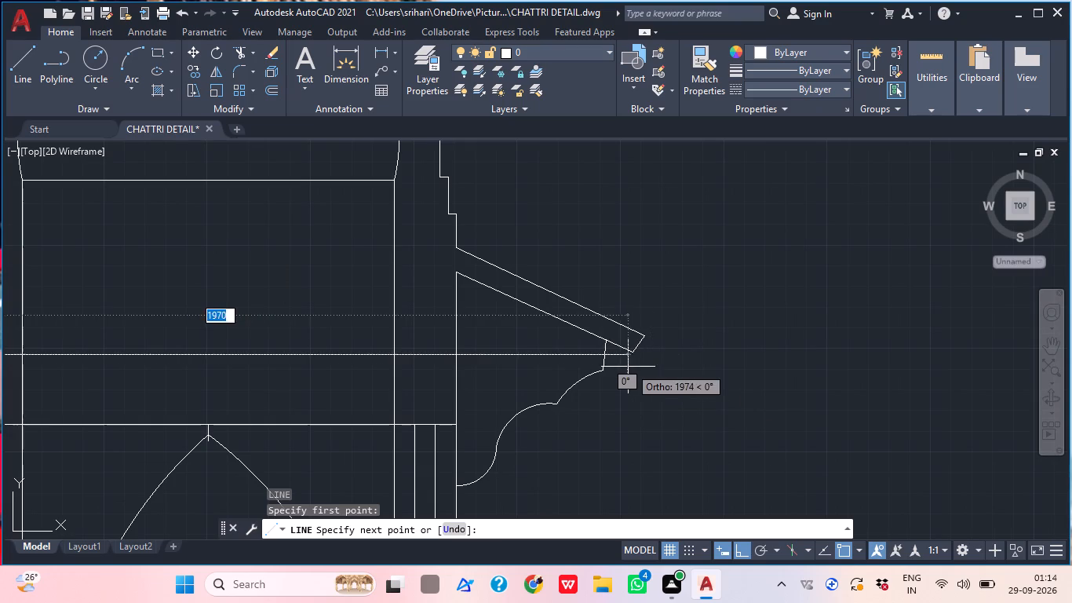
pyautogui.click(609, 359)
pyautogui.moveTo(618, 356); pyautogui.dragTo(629, 357, button='middle')
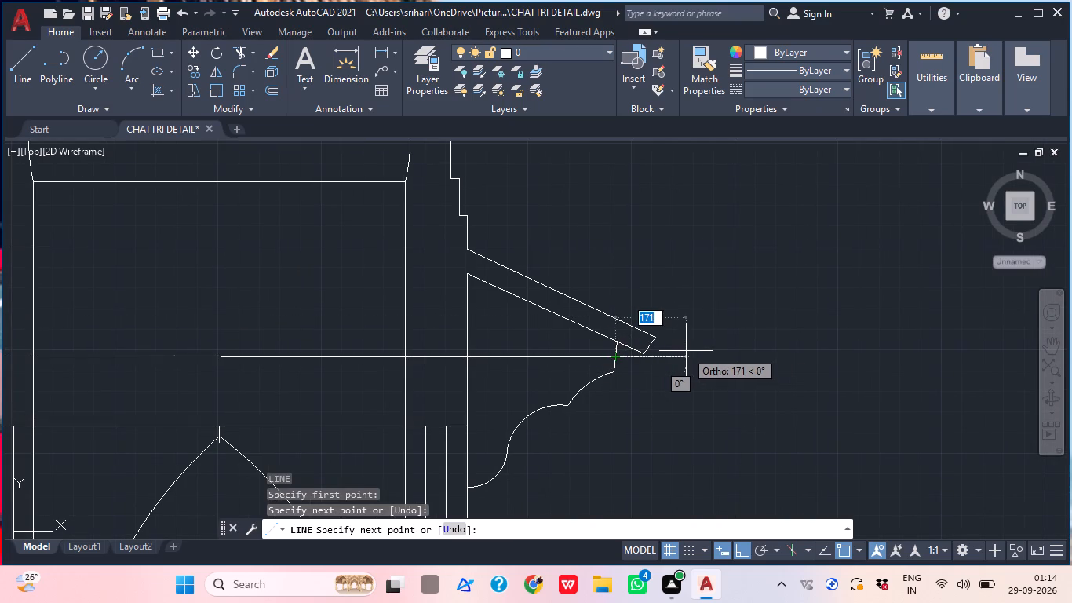
pyautogui.press('Escape')
# Trim away the right sloping eave, including its end edge and the leftover piece beyond the bracket.
pyautogui.write('TR')
pyautogui.press('Return')
pyautogui.scroll(1, 660, 348)
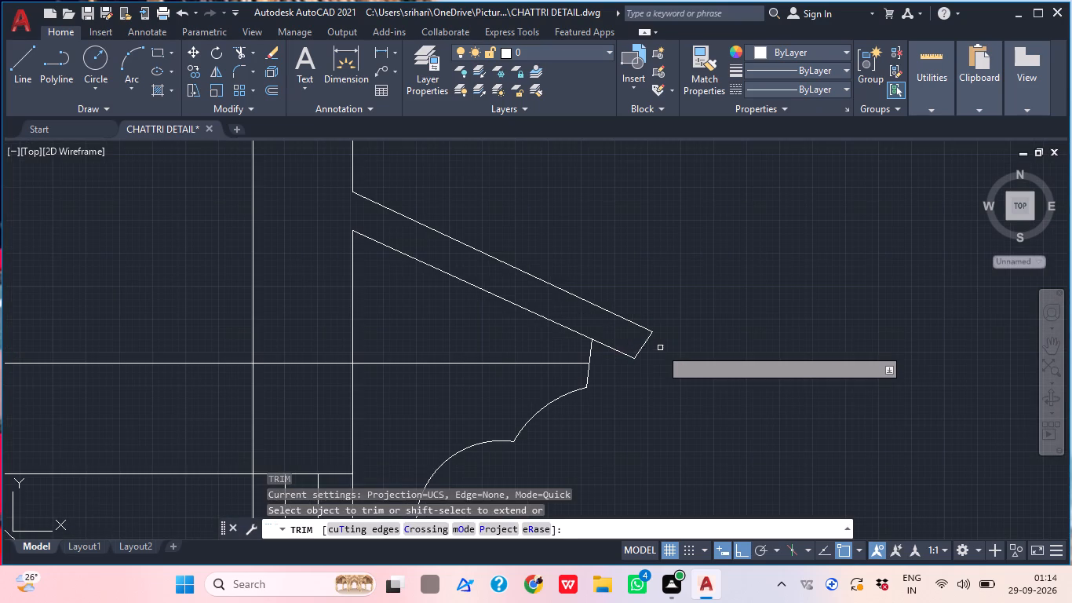
pyautogui.click(660, 348)
pyautogui.click(523, 314)
pyautogui.click(577, 336)
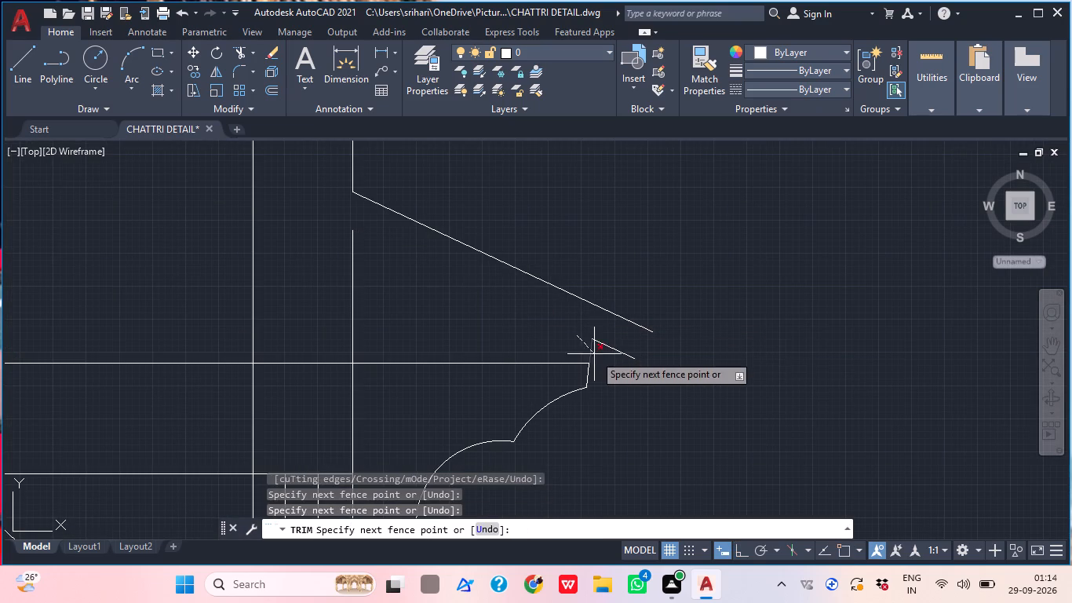
pyautogui.click(603, 354)
pyautogui.click(613, 358)
pyautogui.click(615, 305)
pyautogui.scroll(-1, 523, 269)
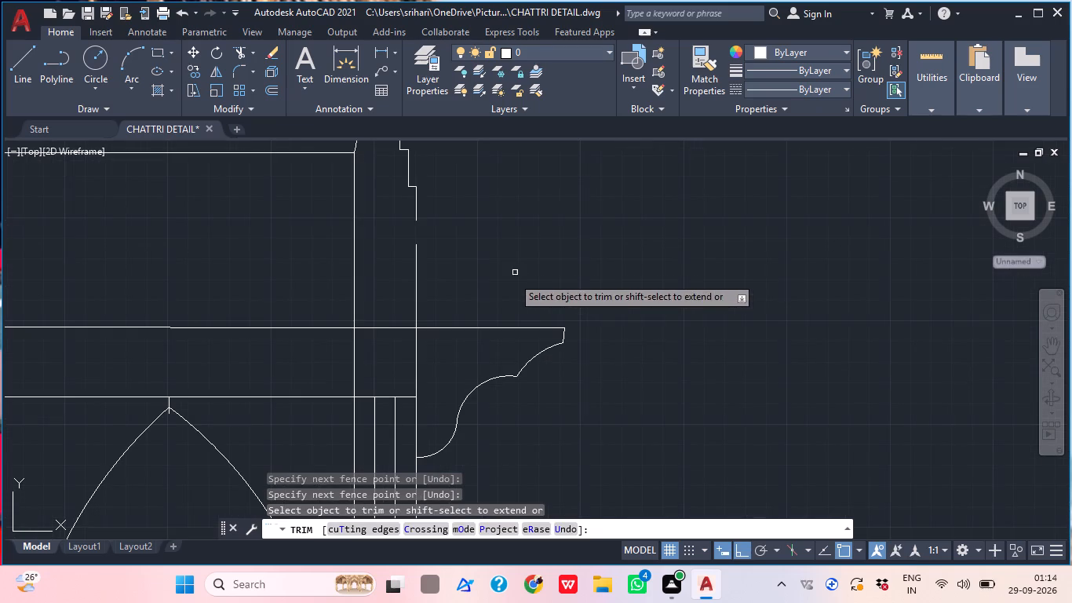
# Trim the two right column lines above the new horizontal line.
pyautogui.moveTo(501, 287); pyautogui.dragTo(356, 286)
pyautogui.moveTo(156, 274); pyautogui.dragTo(173, 274)
pyautogui.moveTo(326, 291); pyautogui.dragTo(428, 295)
pyautogui.moveTo(433, 294); pyautogui.dragTo(415, 290)
pyautogui.click(334, 288)
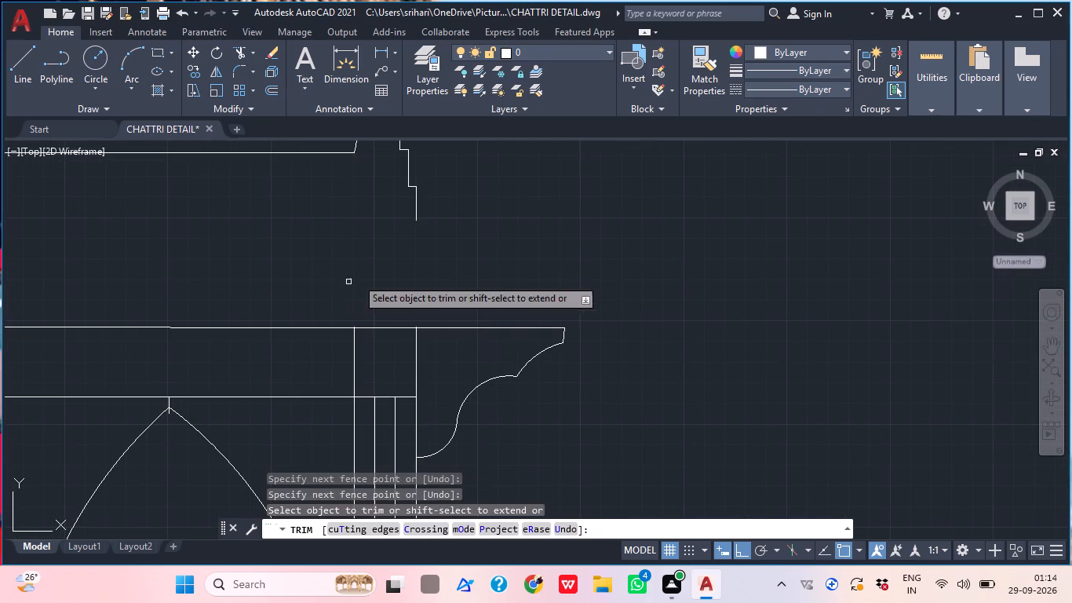
# Trim away the right stepped moulding and the right half of the dome's two arcs.
pyautogui.moveTo(409, 250); pyautogui.dragTo(465, 329, button='middle')
pyautogui.scroll(-1, 436, 291)
pyautogui.moveTo(485, 302); pyautogui.dragTo(470, 276)
pyautogui.click(406, 216)
pyautogui.click(522, 323)
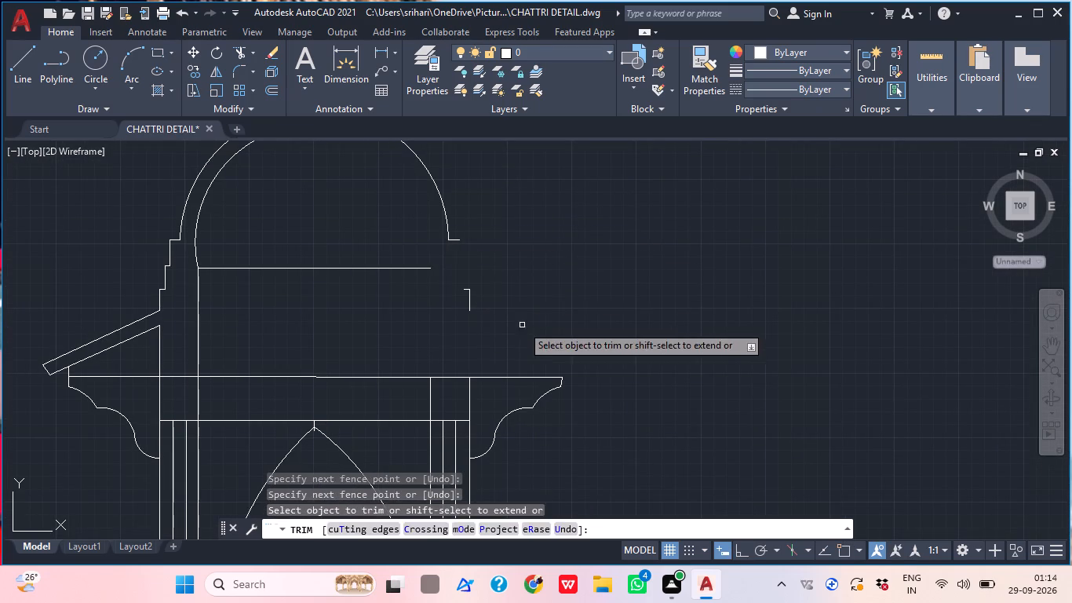
pyautogui.click(503, 325)
pyautogui.click(452, 276)
pyautogui.click(436, 224)
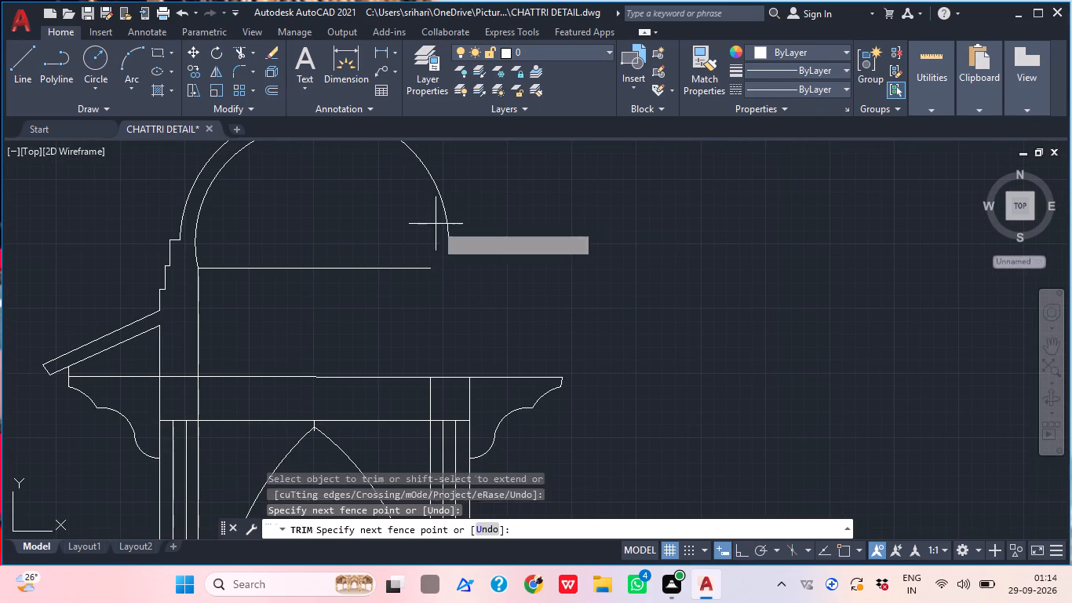
pyautogui.moveTo(465, 198); pyautogui.dragTo(478, 252, button='middle')
pyautogui.click(469, 287)
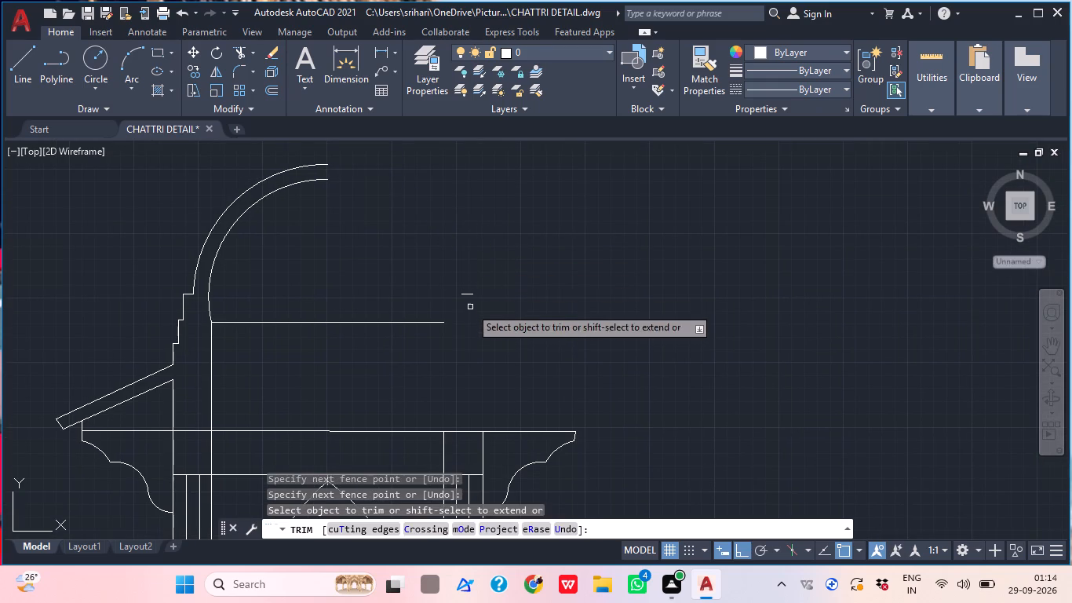
pyautogui.click(477, 290)
pyautogui.click(467, 298)
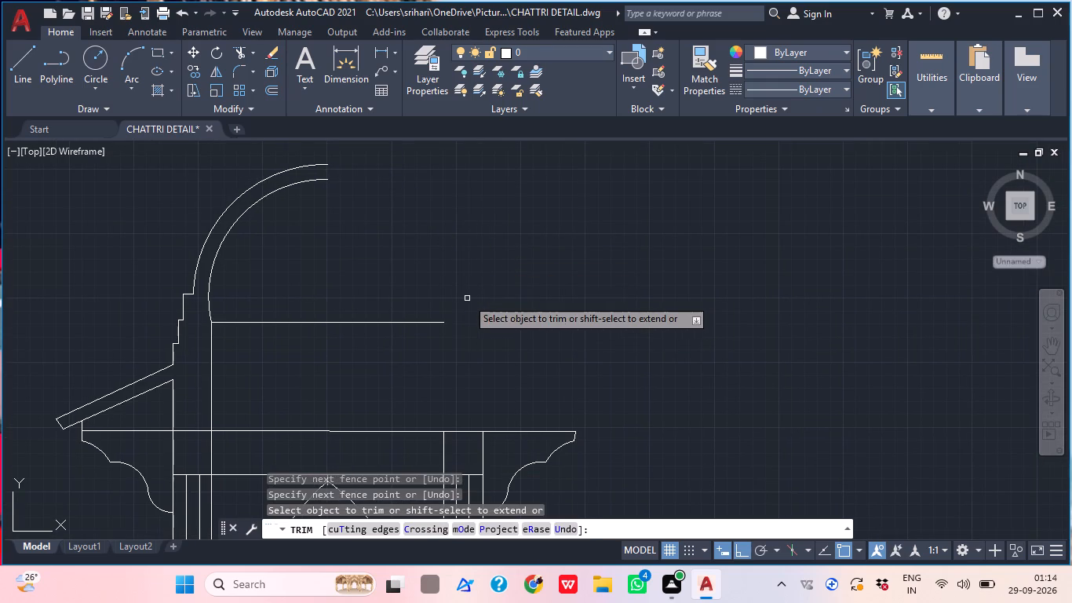
# Trim away the dome's horizontal base line and the left half of its two arcs.
pyautogui.click(329, 306)
pyautogui.click(319, 324)
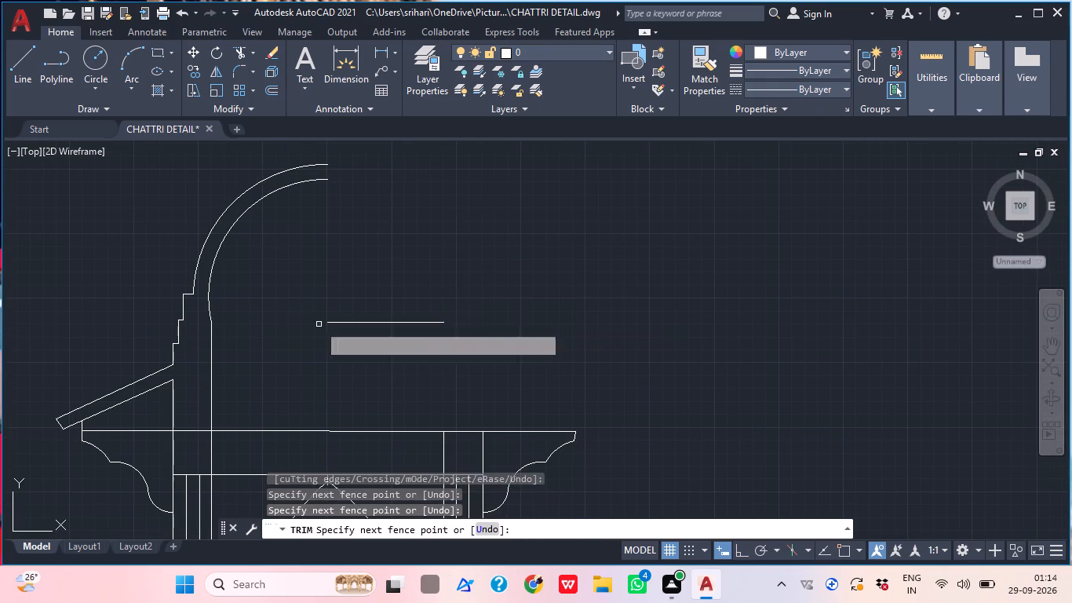
pyautogui.moveTo(379, 345); pyautogui.dragTo(386, 337)
pyautogui.click(413, 295)
pyautogui.moveTo(352, 265); pyautogui.dragTo(322, 241)
pyautogui.moveTo(170, 209); pyautogui.dragTo(184, 223)
pyautogui.click(286, 283)
pyautogui.click(162, 242)
# Trim away the left sloping eave and the two left column lines above the new horizontal line.
pyautogui.moveTo(272, 383); pyautogui.dragTo(264, 378)
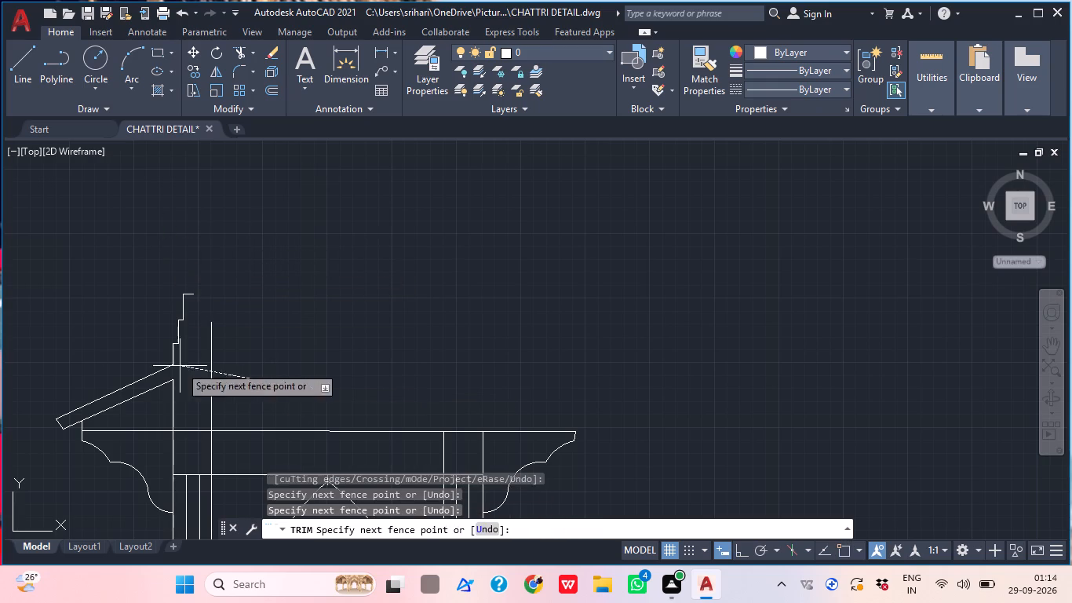
pyautogui.click(100, 356)
pyautogui.click(161, 401)
pyautogui.click(89, 373)
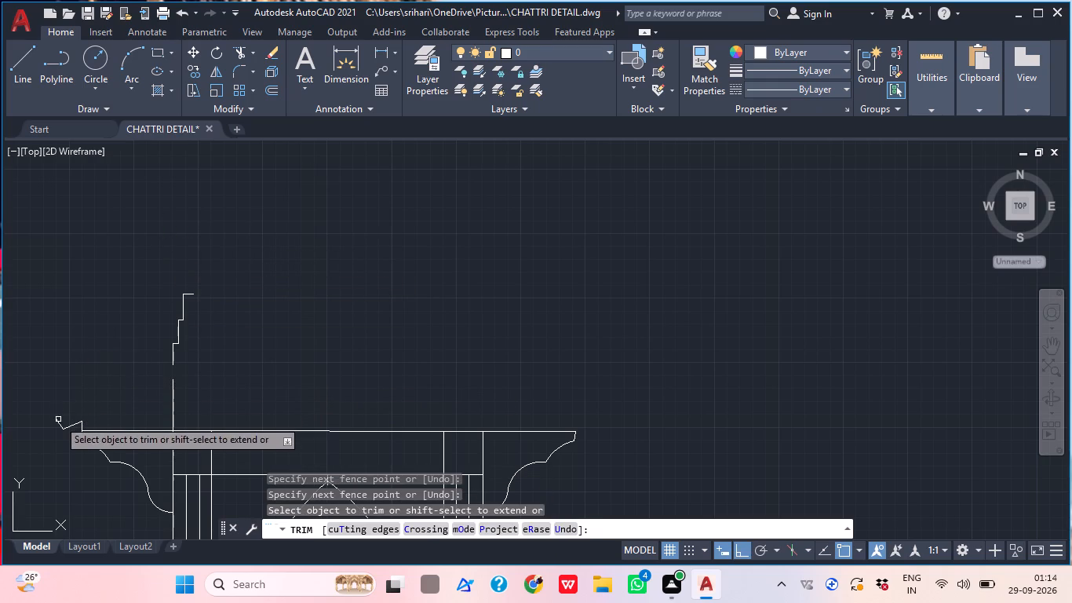
pyautogui.click(58, 419)
pyautogui.moveTo(100, 411); pyautogui.dragTo(150, 395, button='middle')
pyautogui.scroll(2, 122, 414)
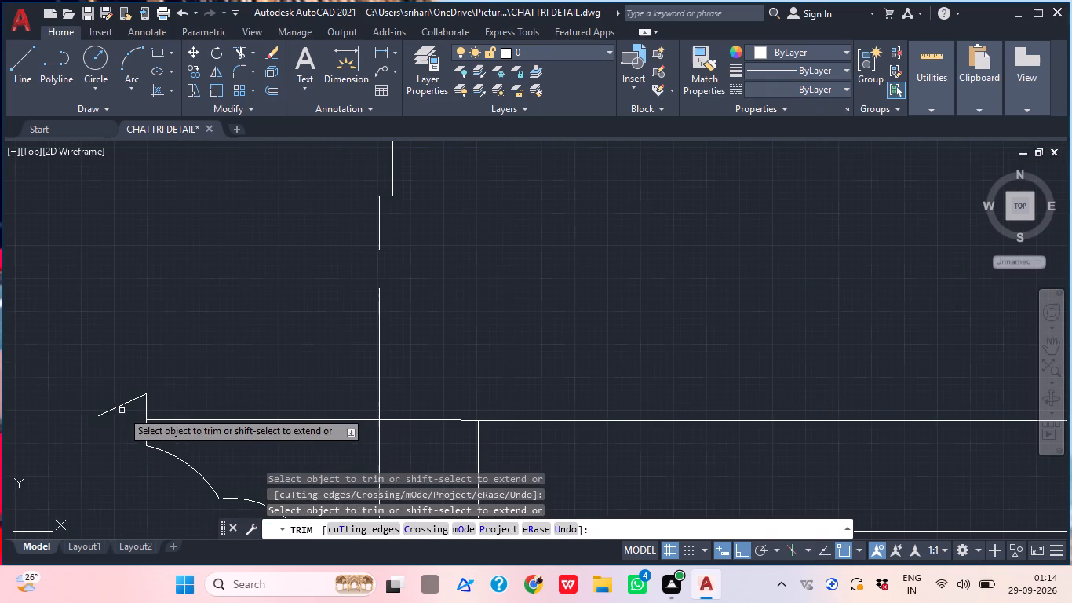
pyautogui.click(122, 402)
pyautogui.click(122, 413)
pyautogui.moveTo(385, 317); pyautogui.dragTo(377, 316)
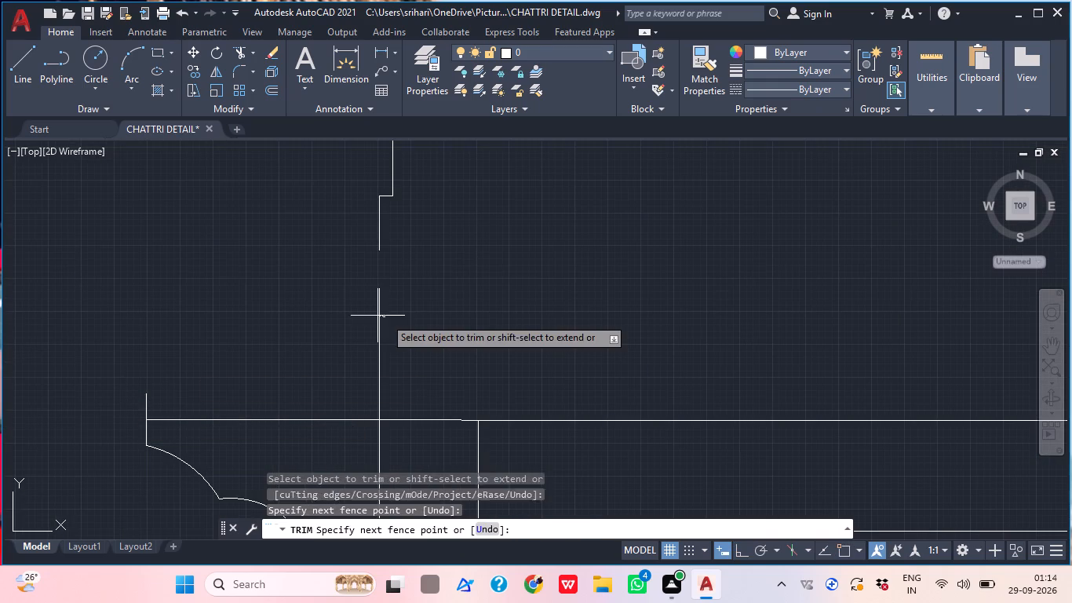
pyautogui.moveTo(377, 316); pyautogui.dragTo(372, 316)
pyautogui.click(343, 323)
# Trim away all remaining segments of the left stepped moulding and end the Trim command.
pyautogui.moveTo(446, 224); pyautogui.dragTo(432, 221)
pyautogui.click(370, 221)
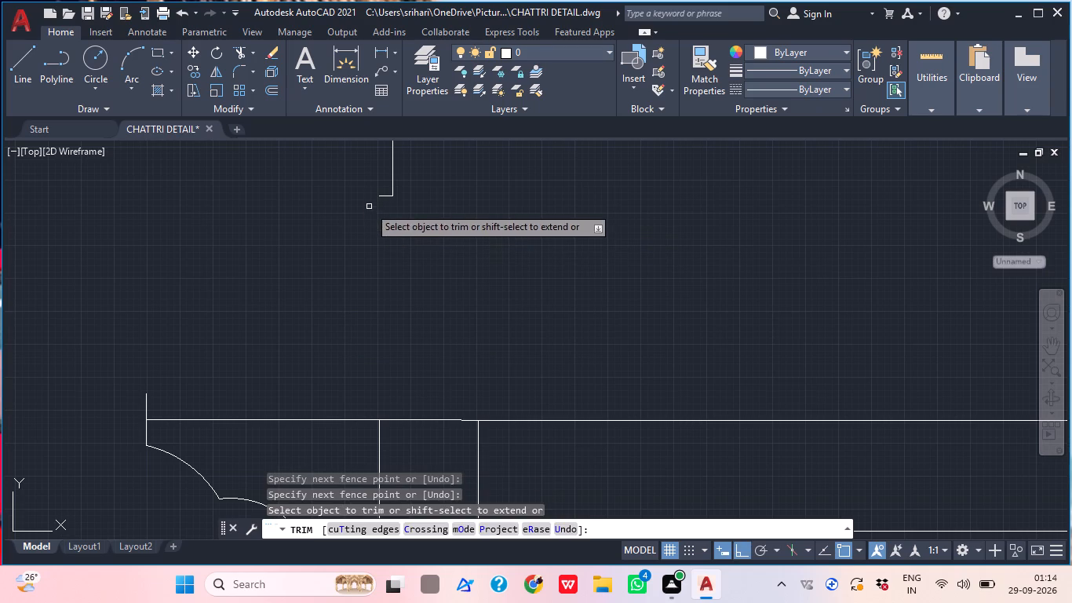
pyautogui.moveTo(381, 184); pyautogui.dragTo(384, 191)
pyautogui.click(392, 227)
pyautogui.moveTo(423, 185); pyautogui.dragTo(416, 174)
pyautogui.click(382, 166)
pyautogui.scroll(-4, 403, 199)
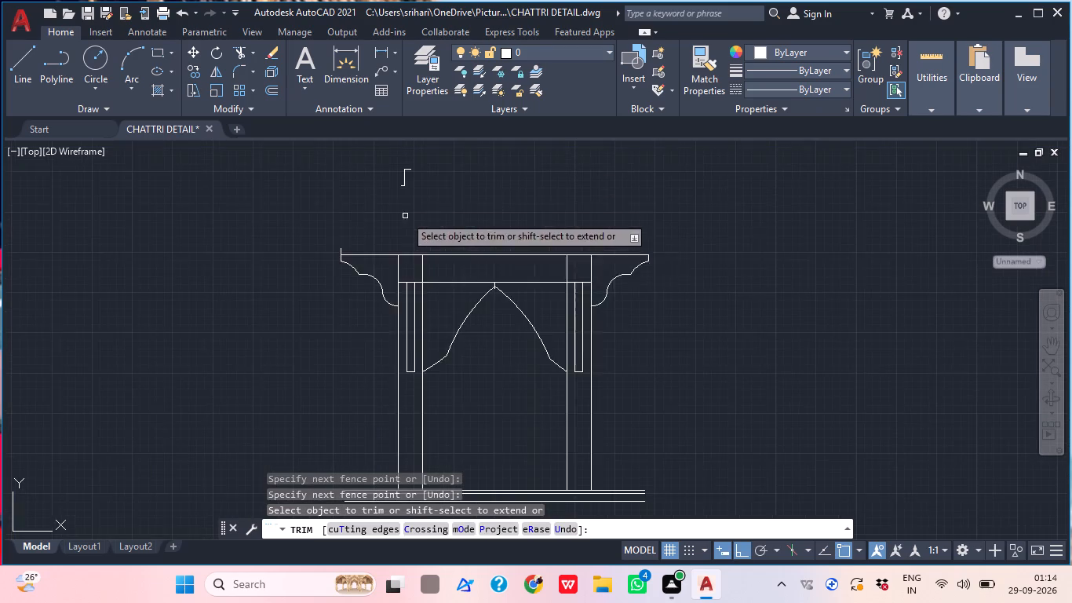
pyautogui.moveTo(443, 254); pyautogui.dragTo(371, 333, button='middle')
pyautogui.click(370, 272)
pyautogui.click(326, 244)
pyautogui.scroll(2, 326, 261)
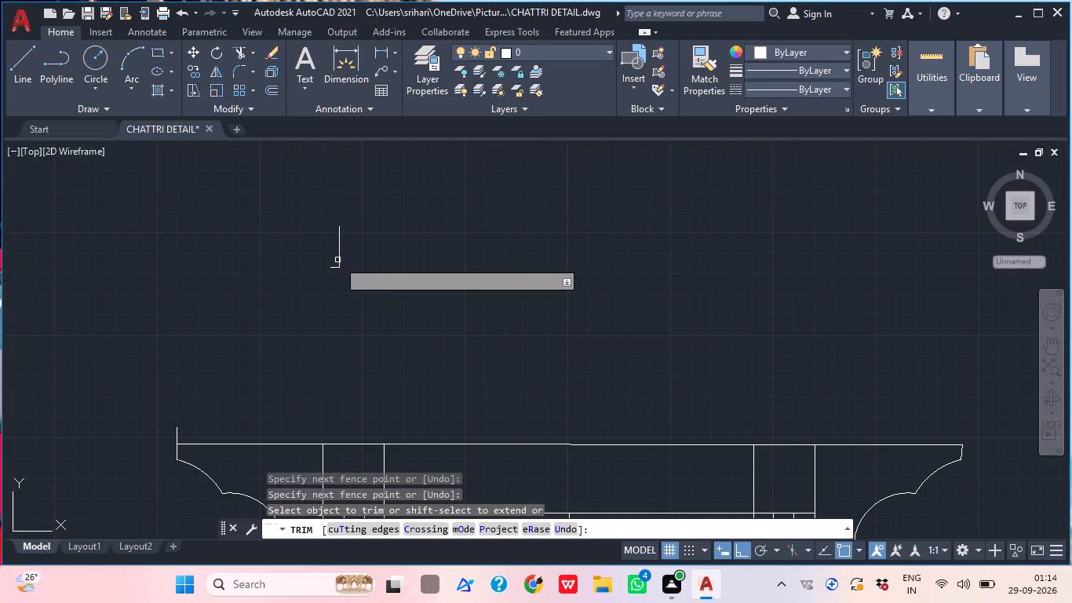
pyautogui.click(337, 260)
pyautogui.doubleClick(354, 256)
pyautogui.click(322, 271)
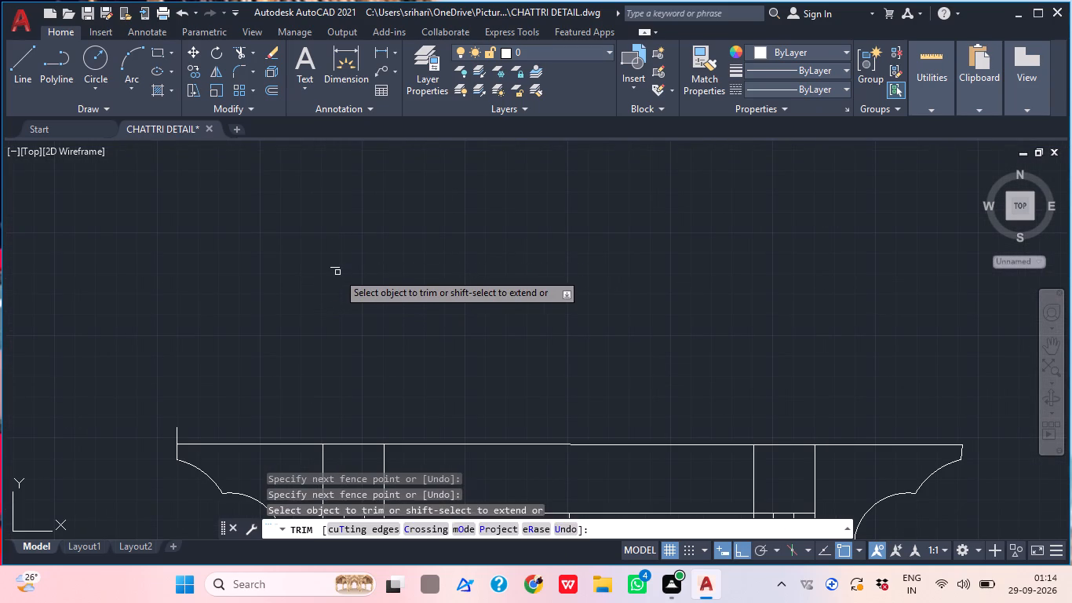
pyautogui.click(337, 272)
pyautogui.click(328, 261)
pyautogui.moveTo(345, 264); pyautogui.dragTo(312, 300, button='middle')
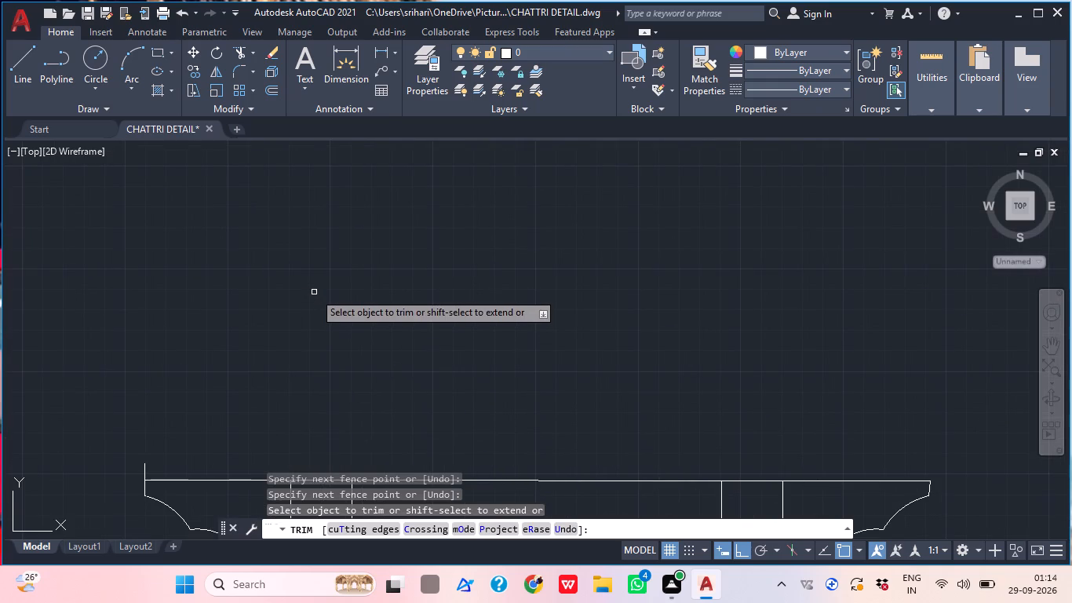
pyautogui.press('Escape')
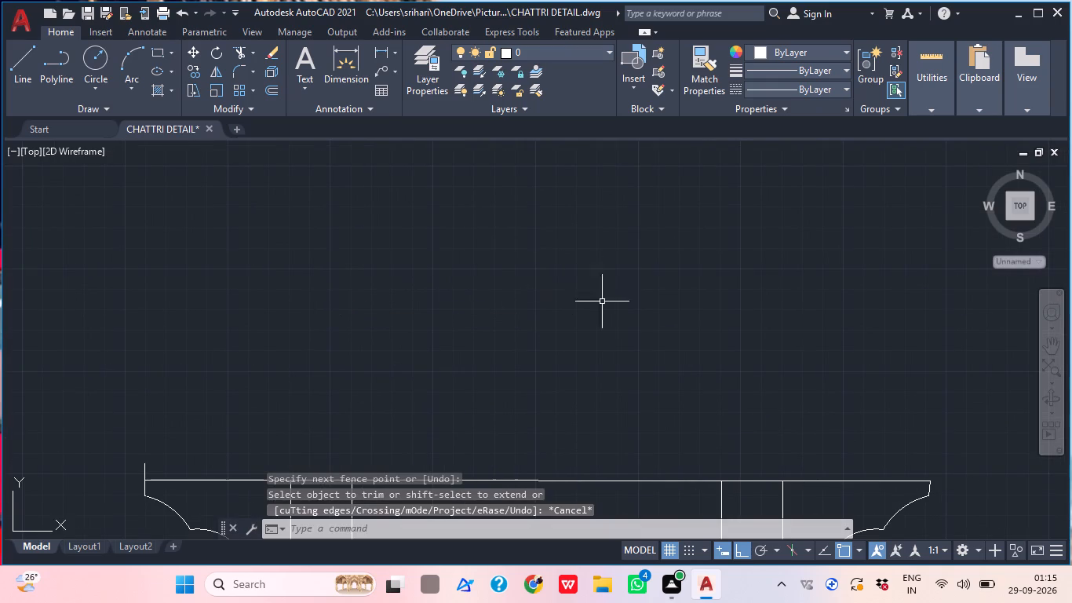
# Draw a short vertical line upward from the right end of the horizontal line above the right bracket.
pyautogui.moveTo(593, 286); pyautogui.dragTo(435, 227, button='middle')
pyautogui.click(29, 71)
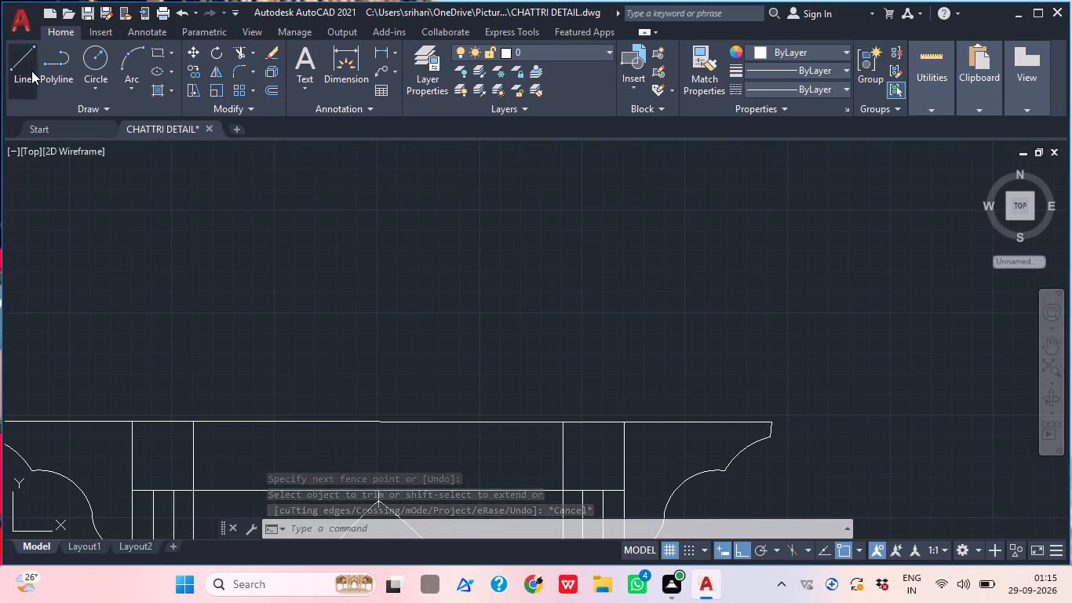
pyautogui.click(772, 422)
pyautogui.click(768, 404)
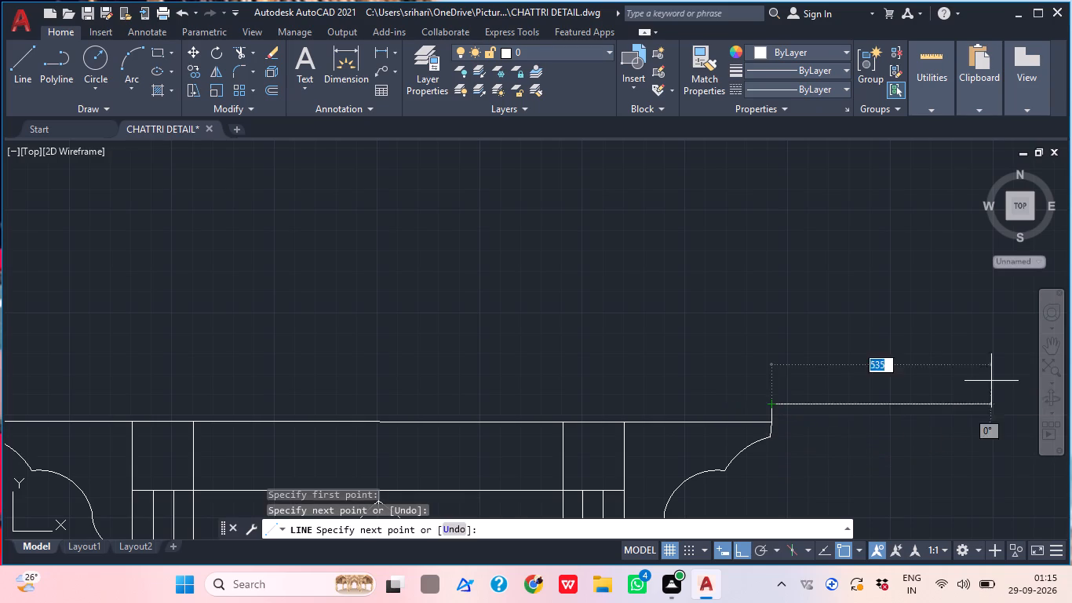
pyautogui.moveTo(898, 399); pyautogui.dragTo(932, 406, button='middle')
pyautogui.scroll(-1, 931, 407)
pyautogui.press('Escape')
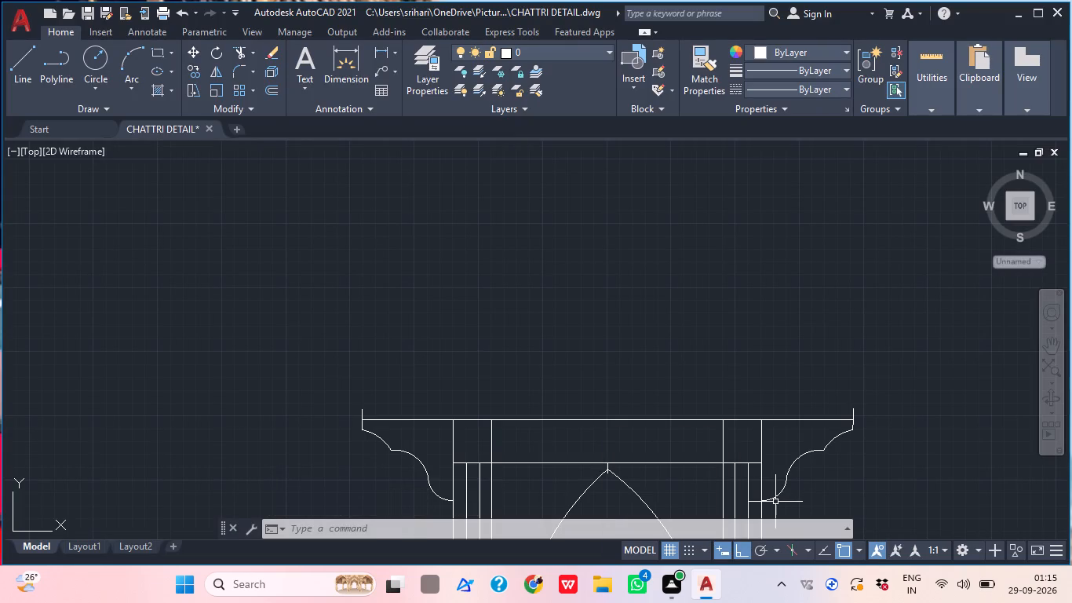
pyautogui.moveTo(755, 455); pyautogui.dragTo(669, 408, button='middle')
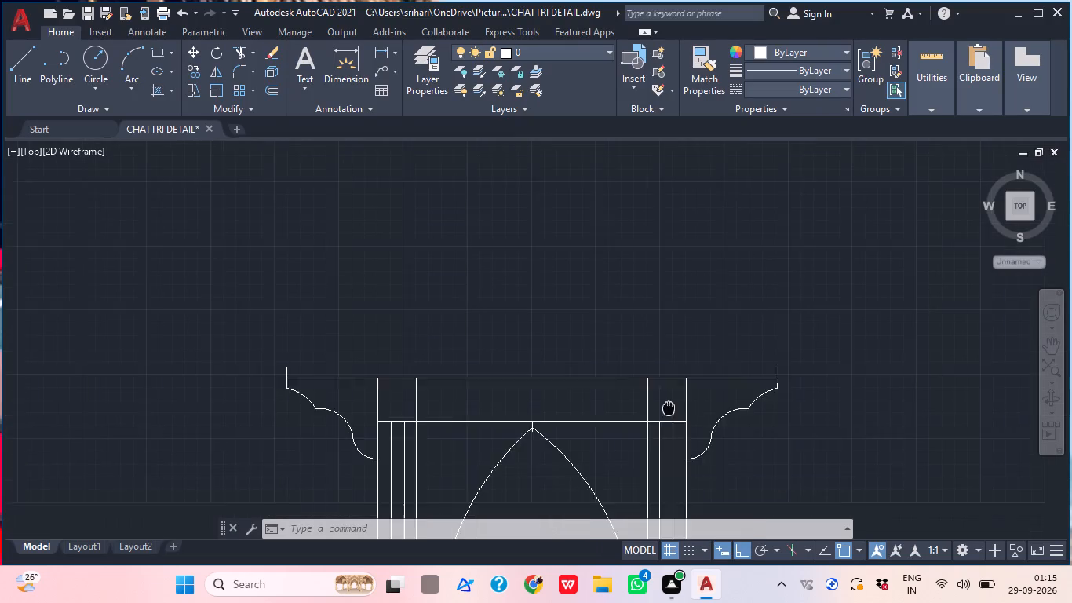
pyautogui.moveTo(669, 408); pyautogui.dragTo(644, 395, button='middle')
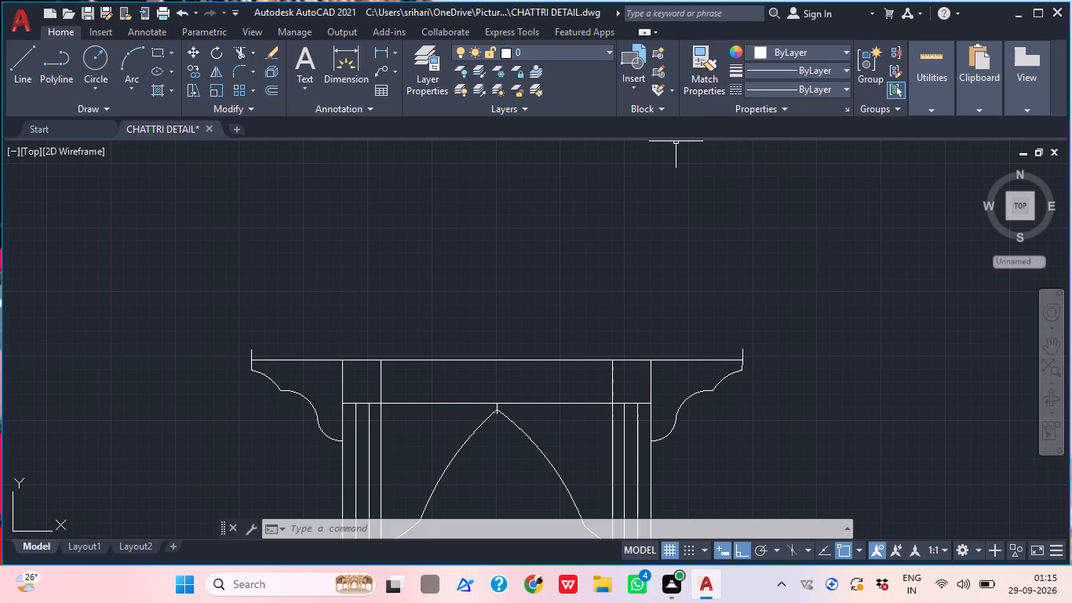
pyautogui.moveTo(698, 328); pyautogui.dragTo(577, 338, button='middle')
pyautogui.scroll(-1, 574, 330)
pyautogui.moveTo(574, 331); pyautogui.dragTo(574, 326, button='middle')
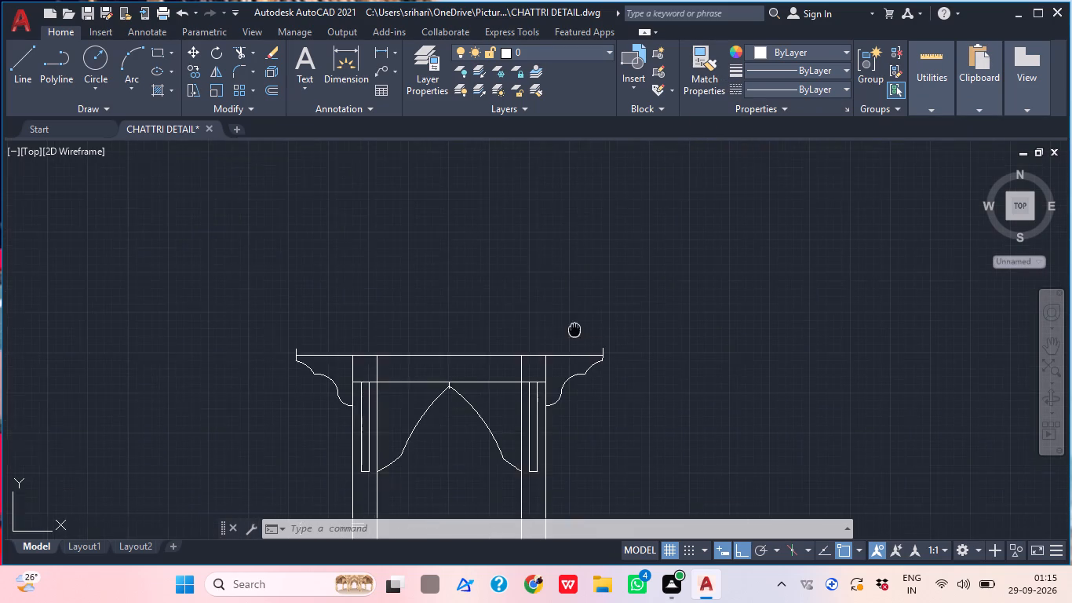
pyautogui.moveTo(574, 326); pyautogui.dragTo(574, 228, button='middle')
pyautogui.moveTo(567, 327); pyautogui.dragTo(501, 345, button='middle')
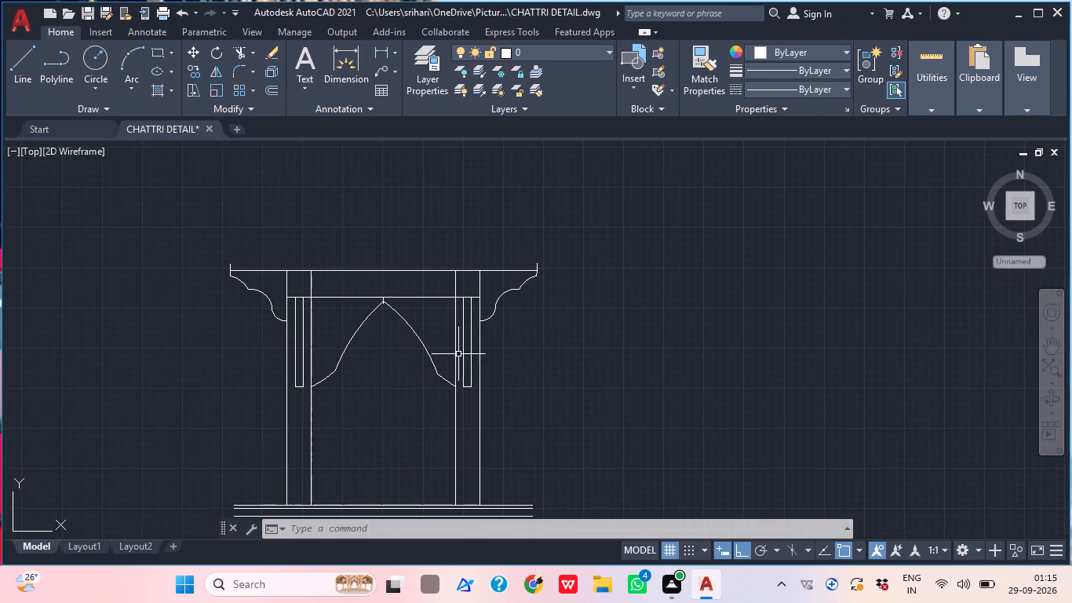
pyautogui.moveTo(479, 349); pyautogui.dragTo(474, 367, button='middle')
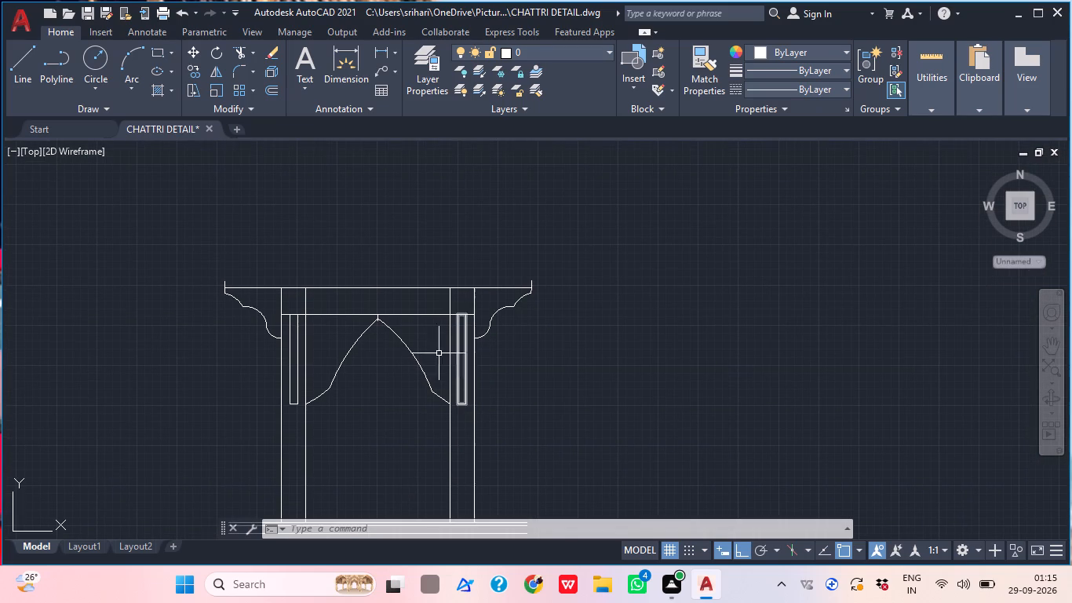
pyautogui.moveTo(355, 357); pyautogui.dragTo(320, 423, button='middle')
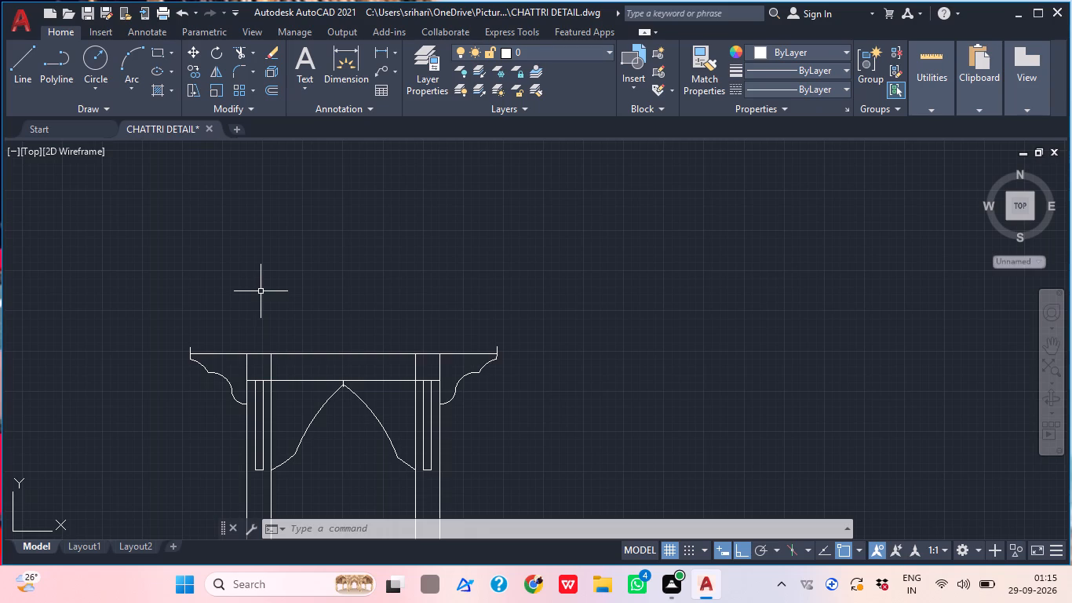
# Draw a rectangle about 1237 wide and 151 high, centred above the horizontal line across the brackets.
pyautogui.write('REC')
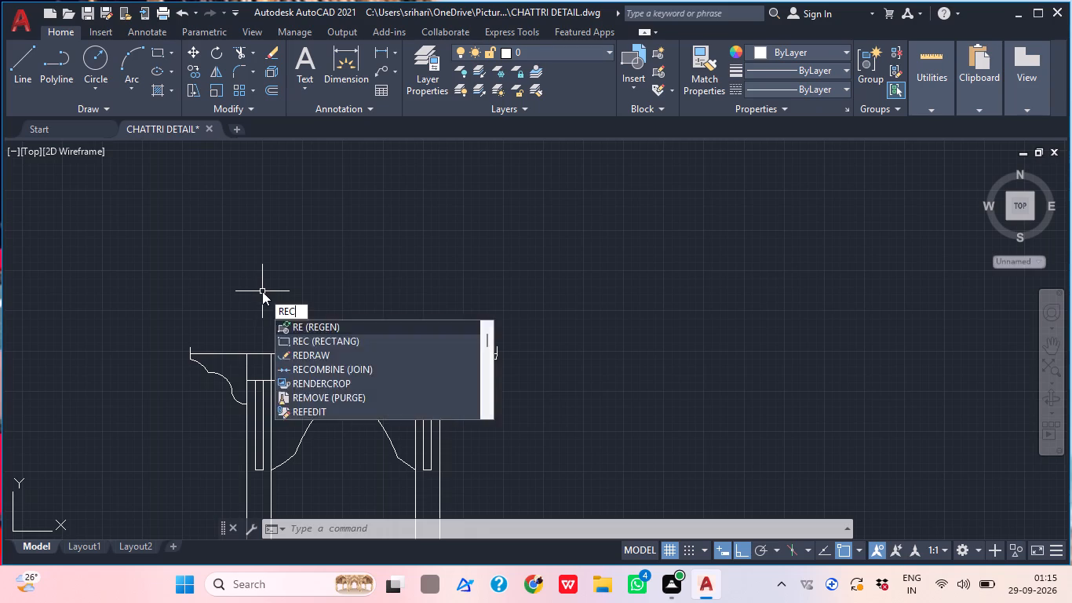
pyautogui.press('Return')
pyautogui.scroll(2, 249, 289)
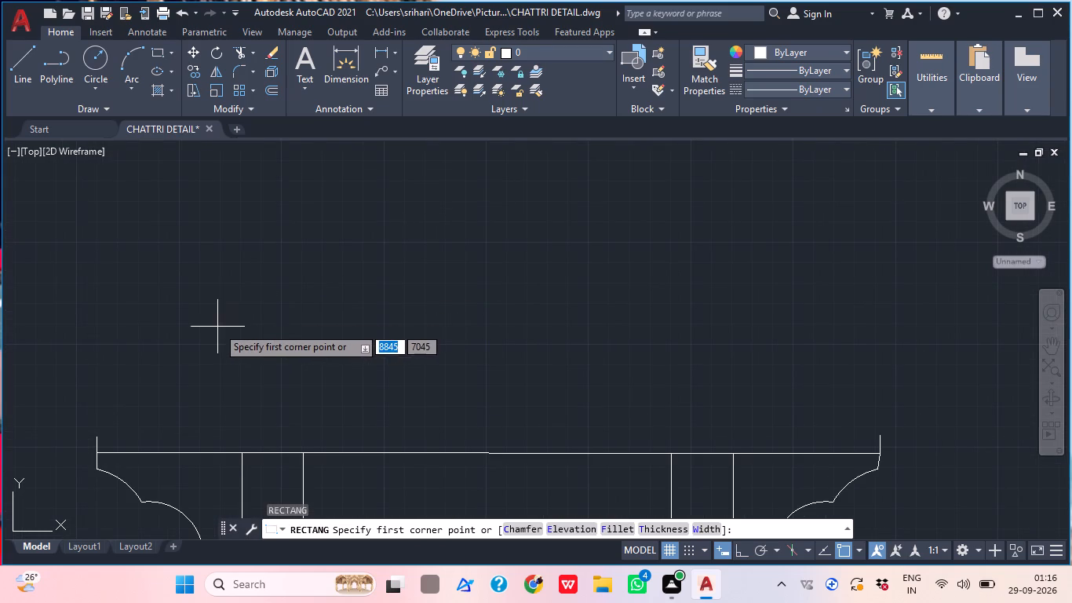
pyautogui.click(229, 310)
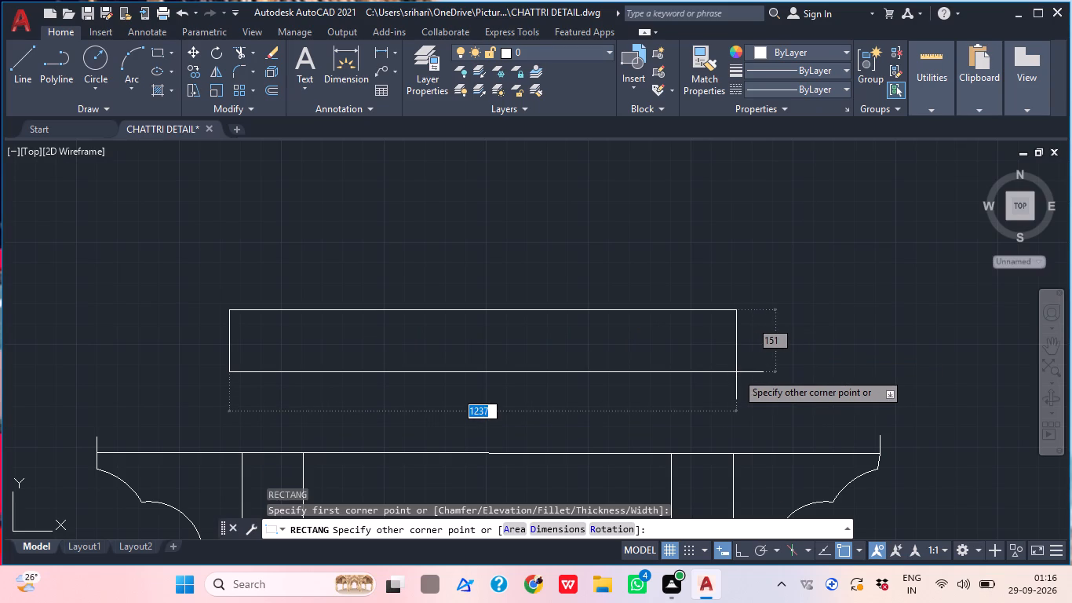
pyautogui.click(736, 372)
# Draw a narrower three-line box on top of the rectangle, starting 80 in from its right corner and about 1090 wide.
pyautogui.scroll(-1, 636, 305)
pyautogui.moveTo(648, 305); pyautogui.dragTo(568, 319, button='middle')
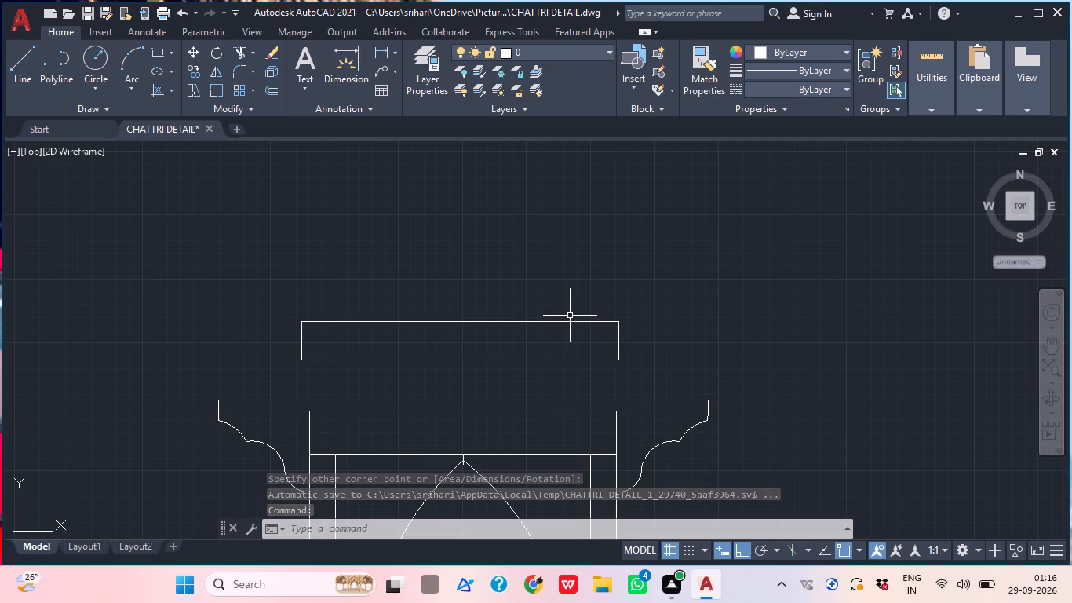
pyautogui.press('l')
pyautogui.press('Return')
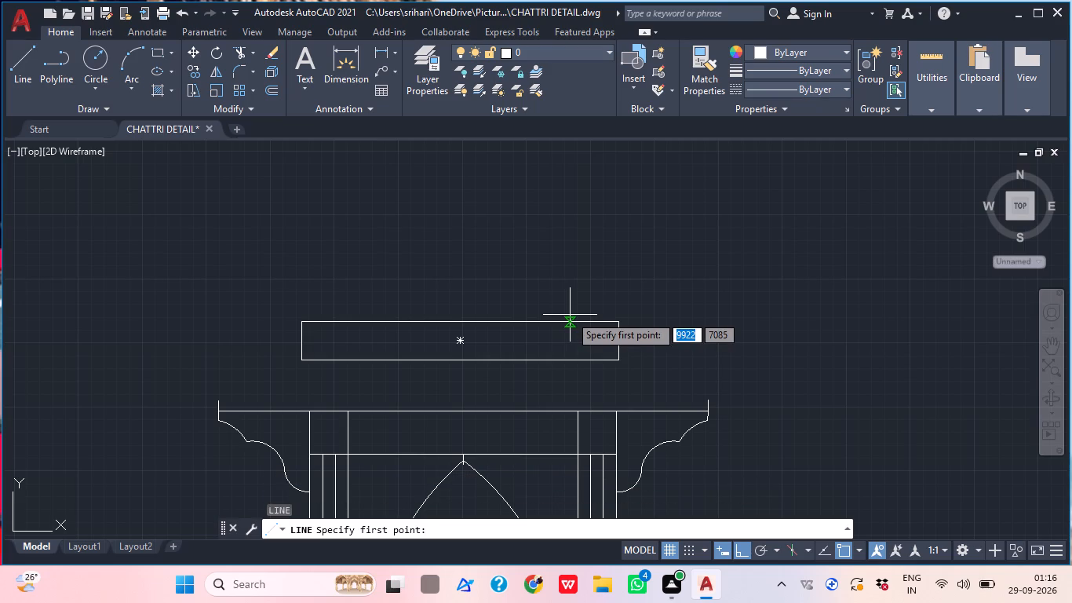
pyautogui.click(617, 323)
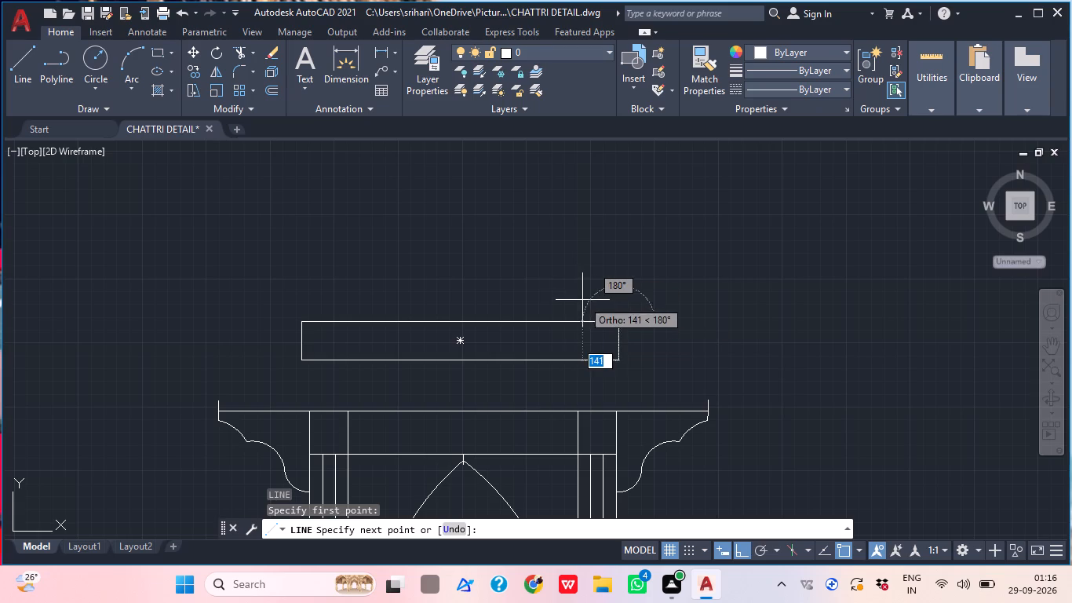
pyautogui.scroll(1, 581, 309)
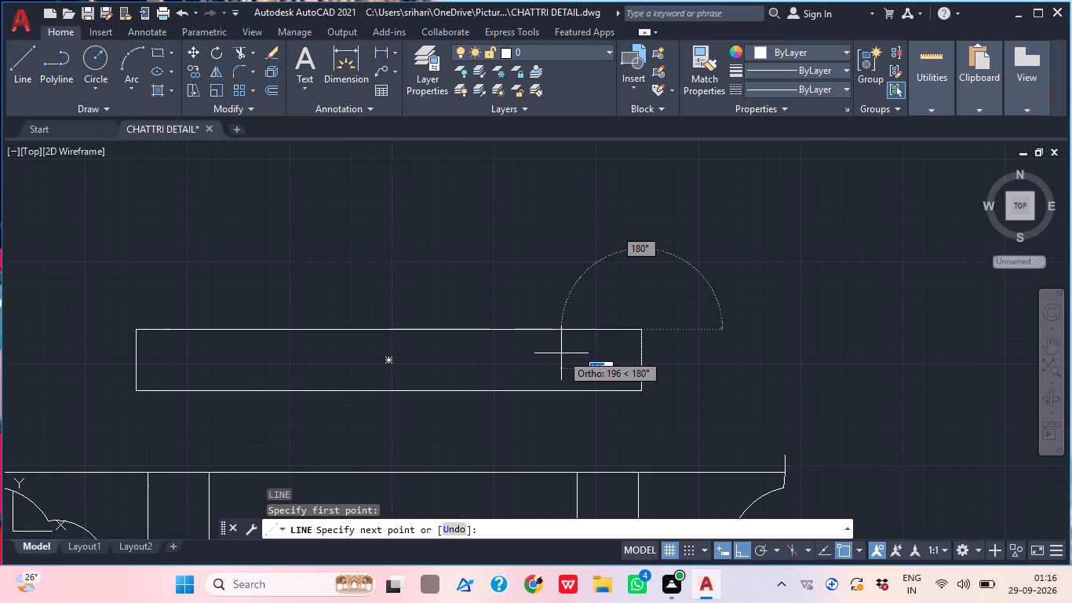
pyautogui.write('80')
pyautogui.press('Return')
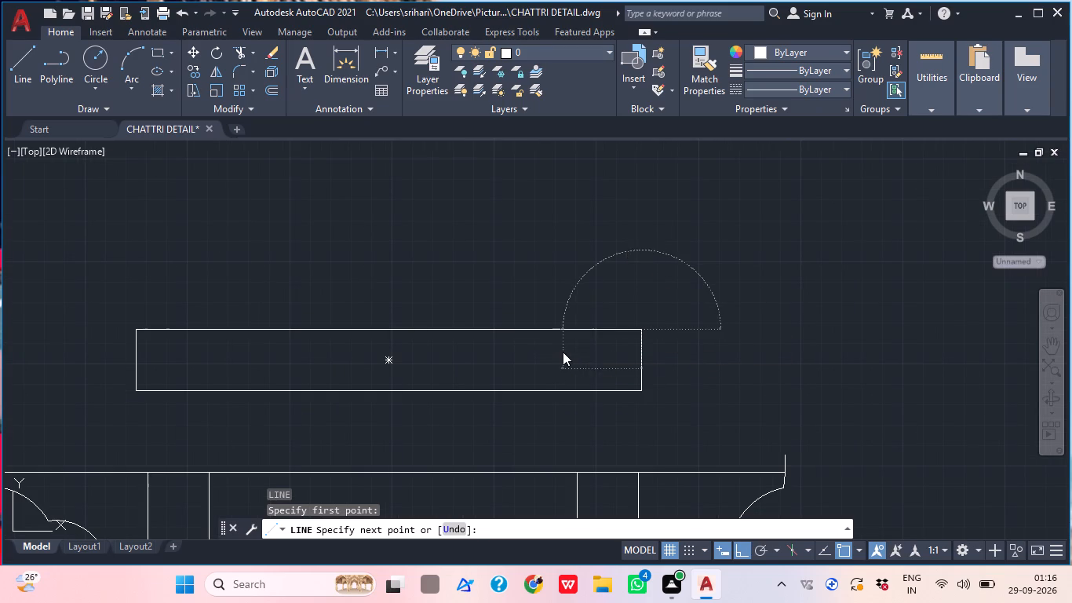
pyautogui.moveTo(593, 212); pyautogui.dragTo(578, 346, button='middle')
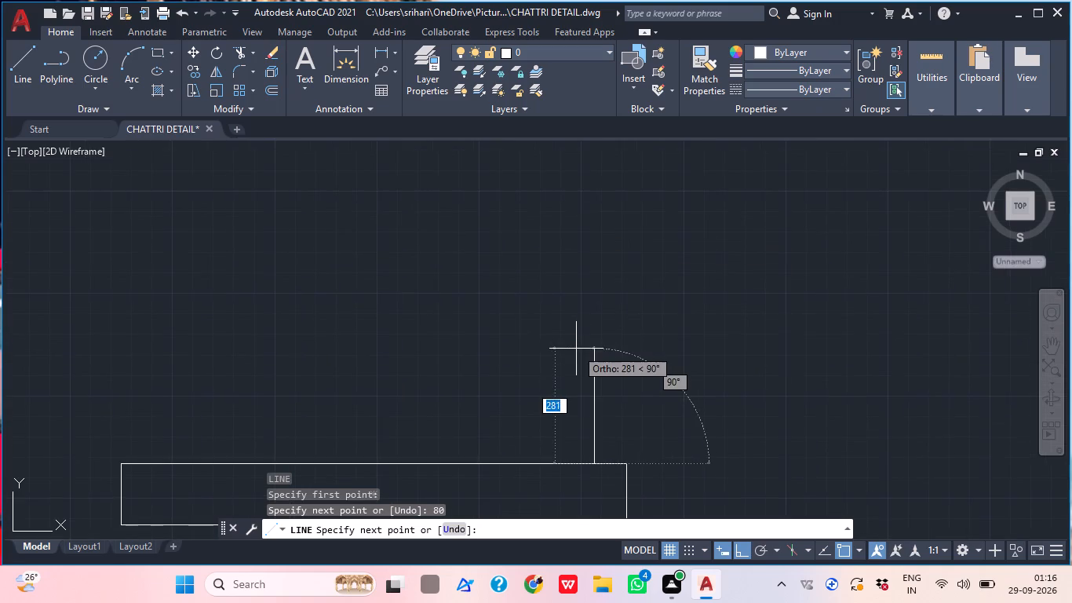
pyautogui.moveTo(577, 353); pyautogui.dragTo(577, 329, button='middle')
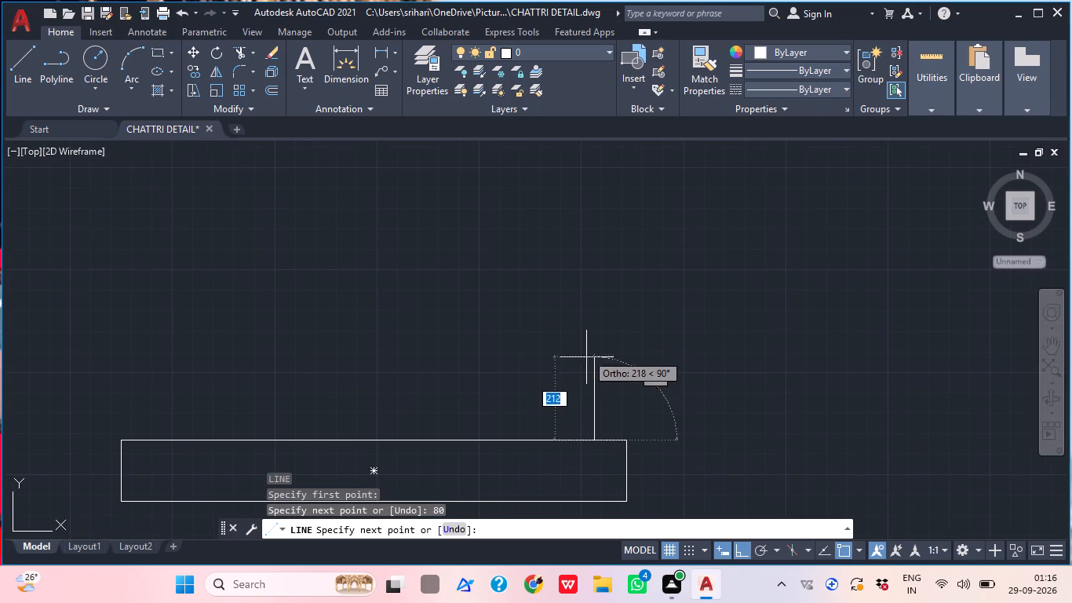
pyautogui.click(574, 370)
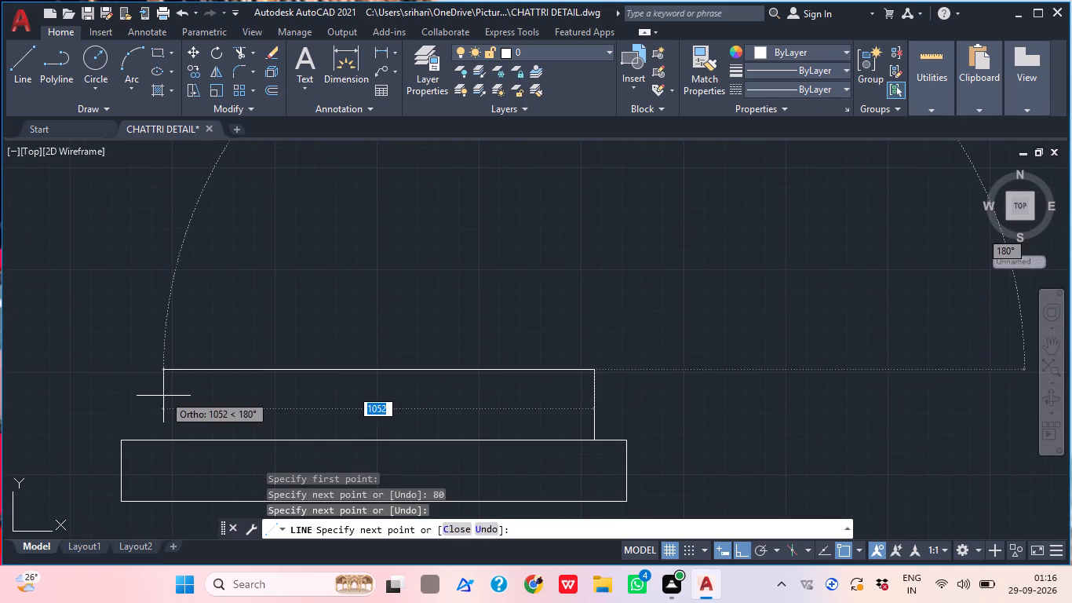
pyautogui.moveTo(163, 396); pyautogui.dragTo(221, 396, button='middle')
pyautogui.scroll(1, 221, 396)
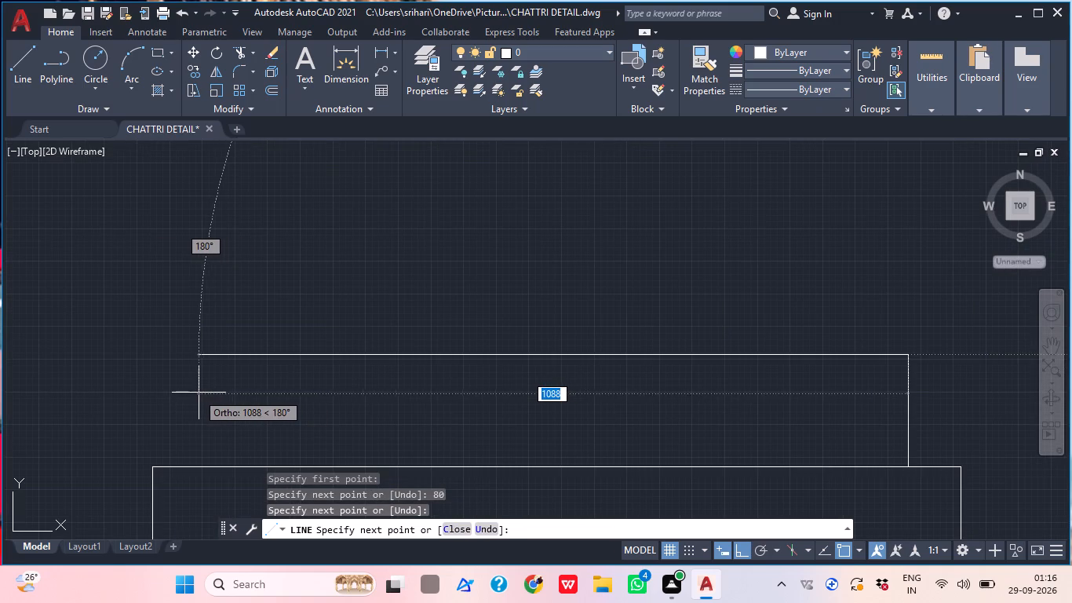
pyautogui.click(201, 393)
pyautogui.click(196, 469)
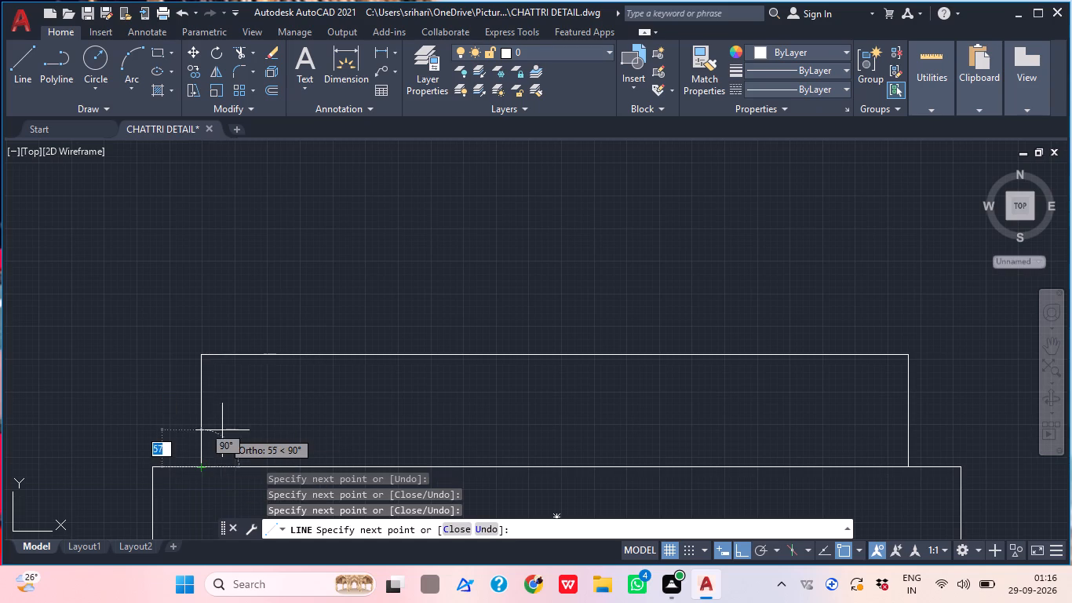
pyautogui.press('Escape')
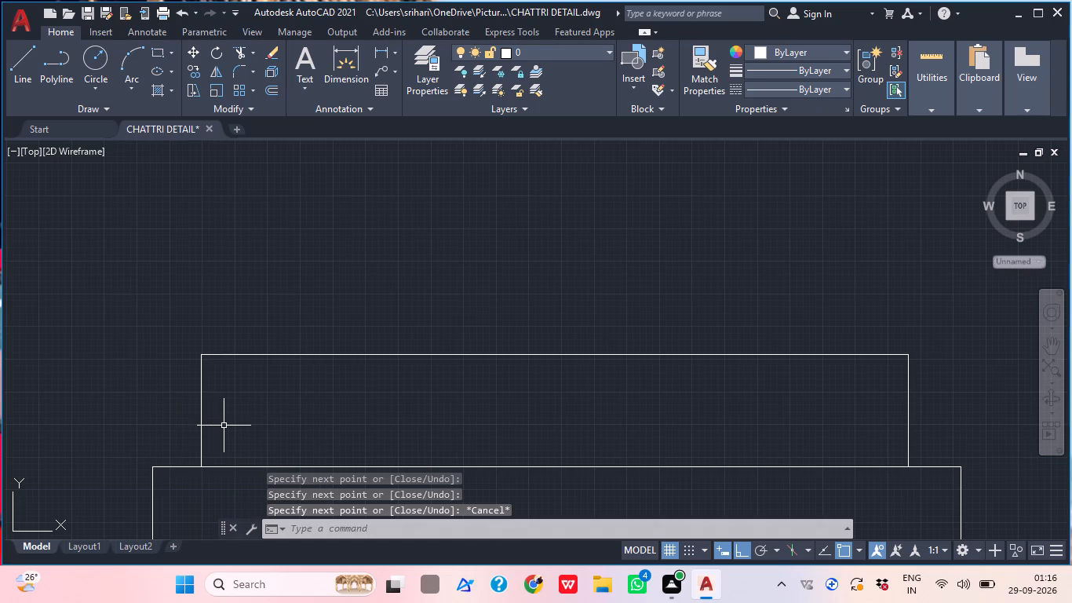
# Draw the left sloping eave line from the top of the left short vertical line to the rectangle's lower left corner.
pyautogui.scroll(-2, 224, 422)
pyautogui.moveTo(408, 309); pyautogui.dragTo(404, 298, button='middle')
pyautogui.scroll(-2, 402, 297)
pyautogui.moveTo(398, 310); pyautogui.dragTo(512, 187, button='middle')
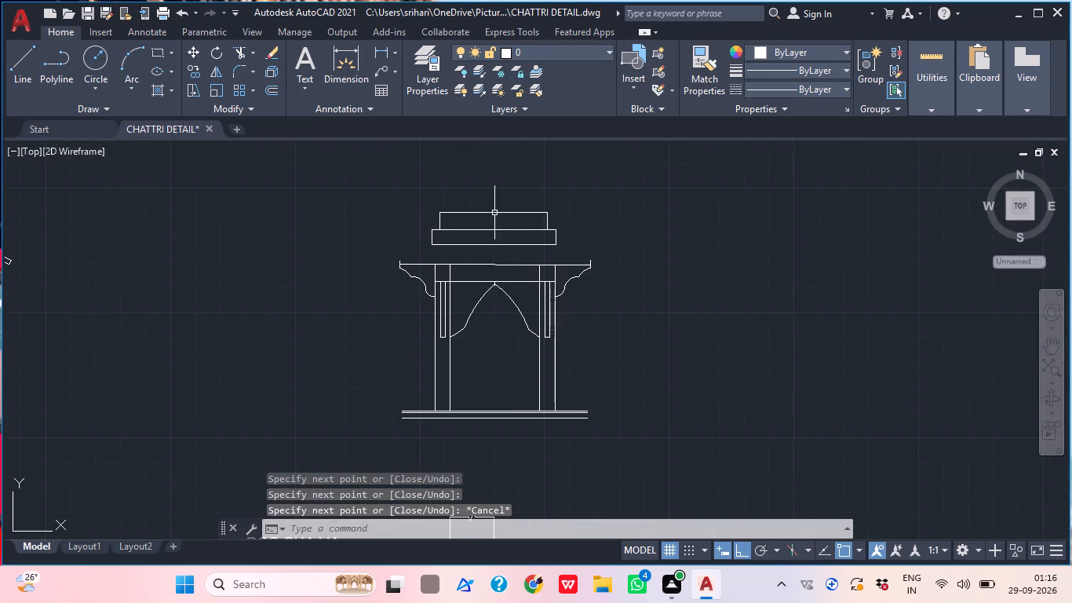
pyautogui.scroll(-1, 433, 249)
pyautogui.moveTo(433, 252); pyautogui.dragTo(423, 295, button='middle')
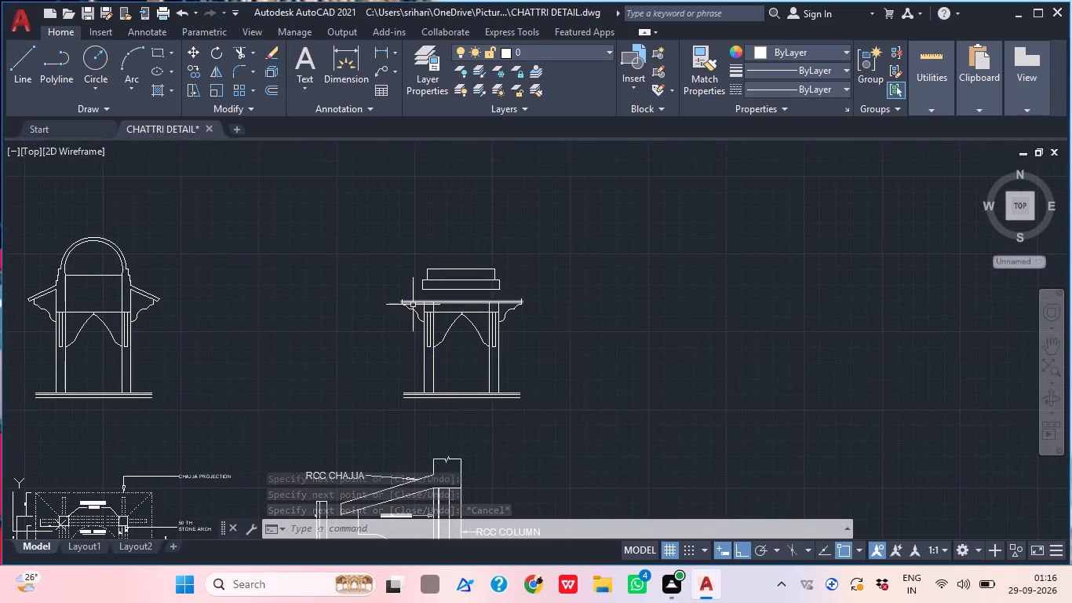
pyautogui.click(14, 75)
pyautogui.scroll(2, 443, 318)
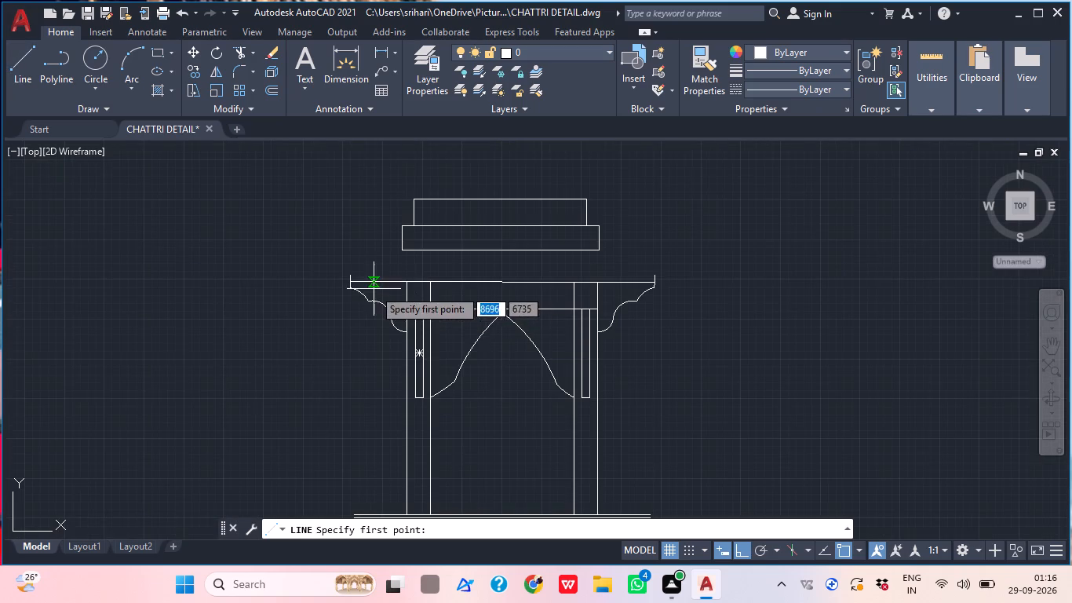
pyautogui.scroll(2, 359, 272)
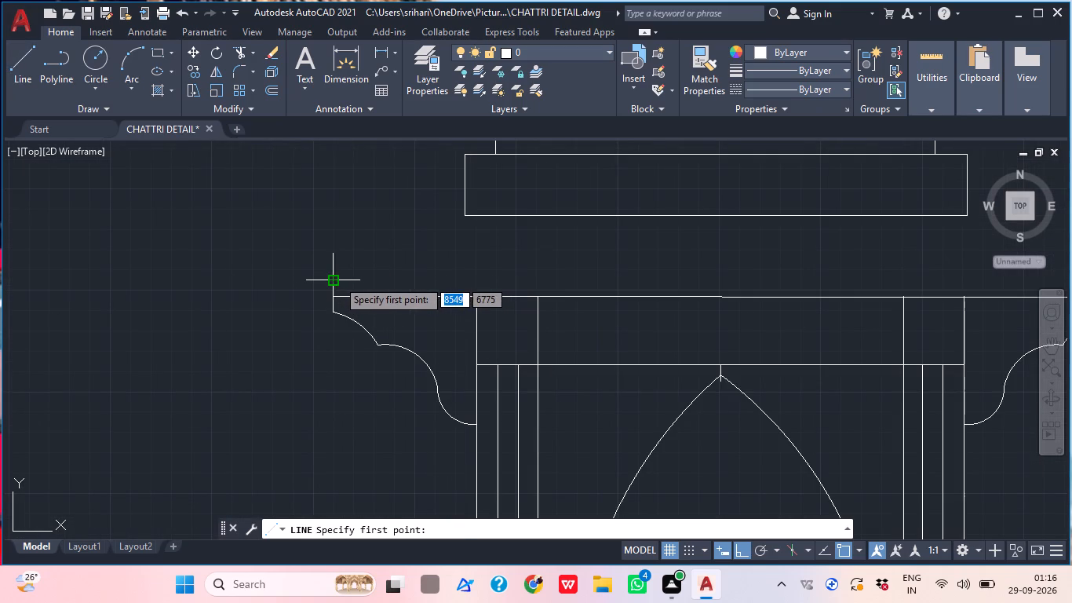
pyautogui.click(337, 280)
pyautogui.click(466, 214)
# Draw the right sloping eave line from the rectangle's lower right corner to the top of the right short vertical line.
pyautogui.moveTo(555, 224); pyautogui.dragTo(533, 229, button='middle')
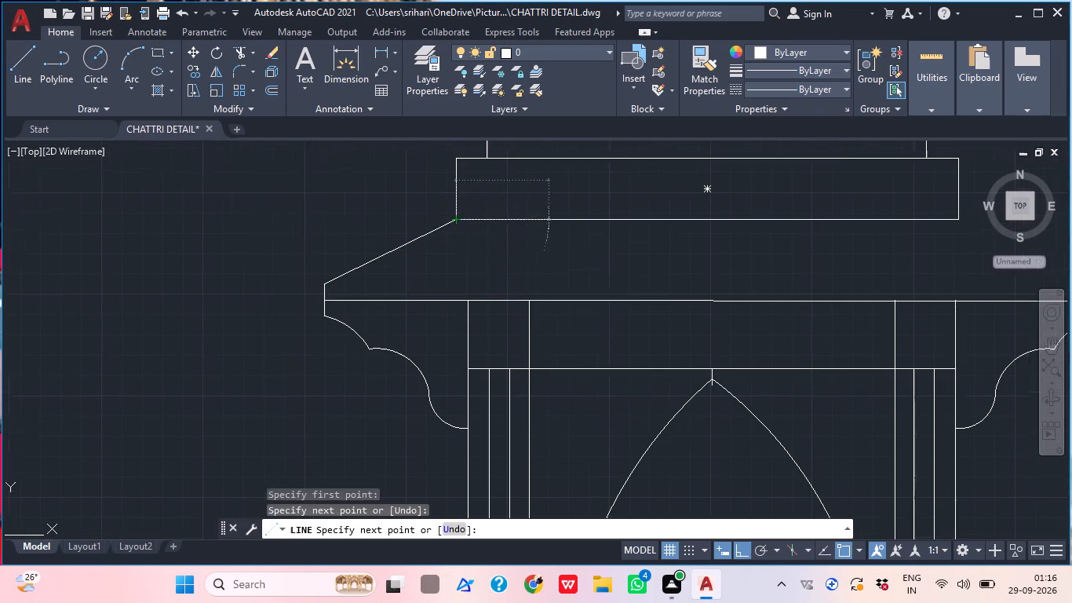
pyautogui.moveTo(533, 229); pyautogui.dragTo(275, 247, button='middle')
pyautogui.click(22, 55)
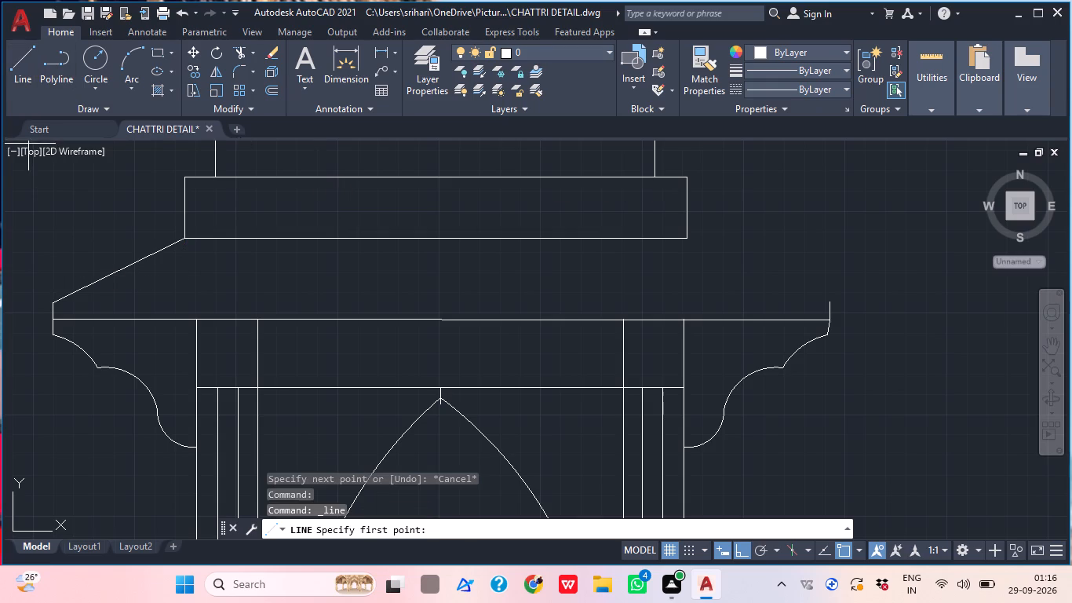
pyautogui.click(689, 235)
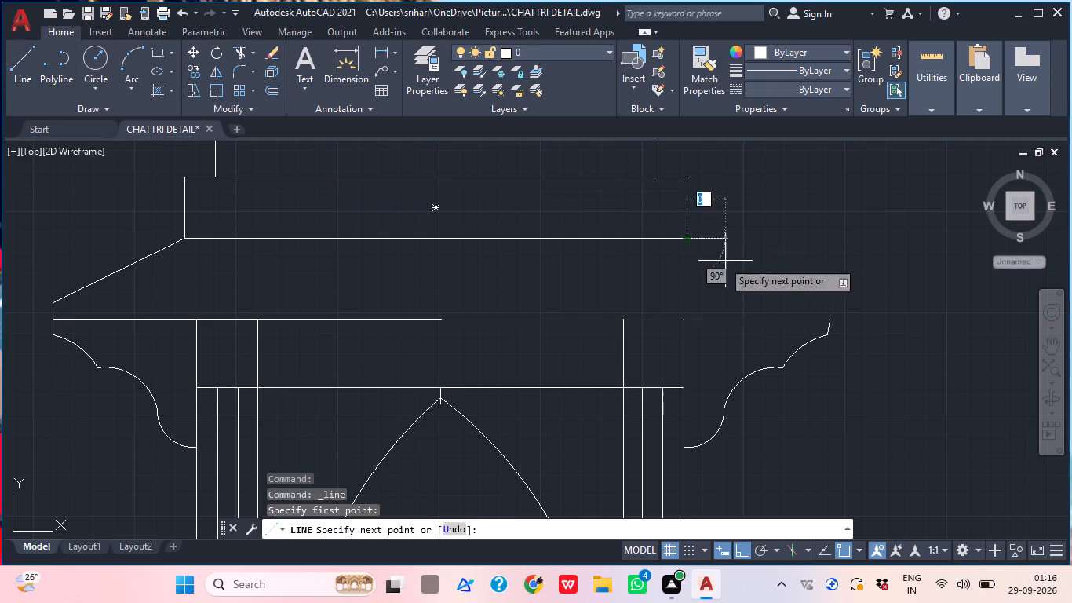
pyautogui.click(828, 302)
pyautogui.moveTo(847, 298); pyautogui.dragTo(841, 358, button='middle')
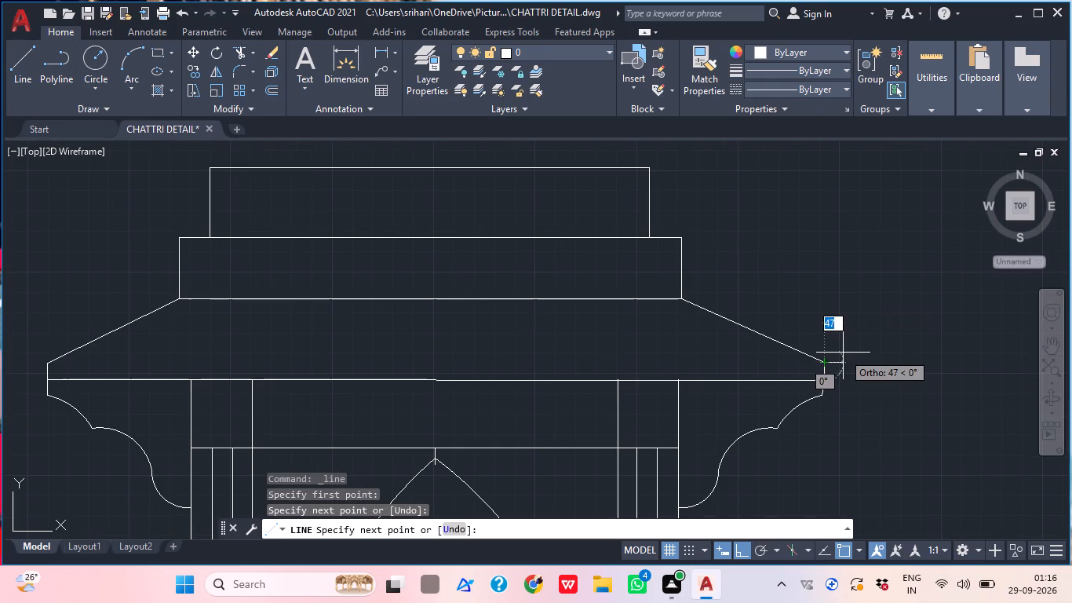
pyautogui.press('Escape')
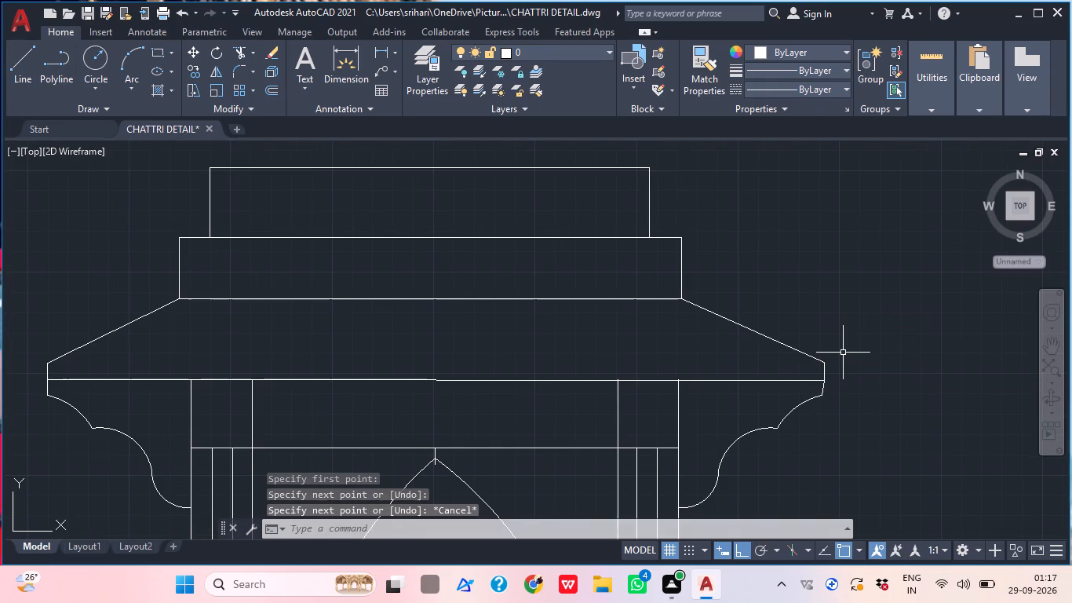
# Draw a horizontal line from the top of the left short vertical line to just past the right short vertical line.
pyautogui.press('l')
pyautogui.press('Return')
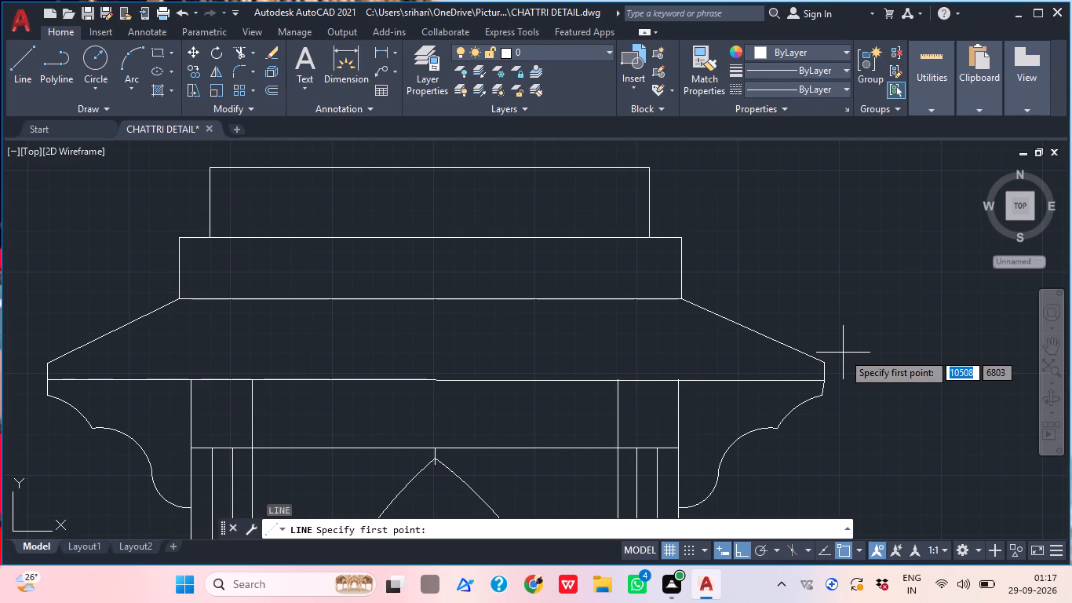
pyautogui.click(44, 364)
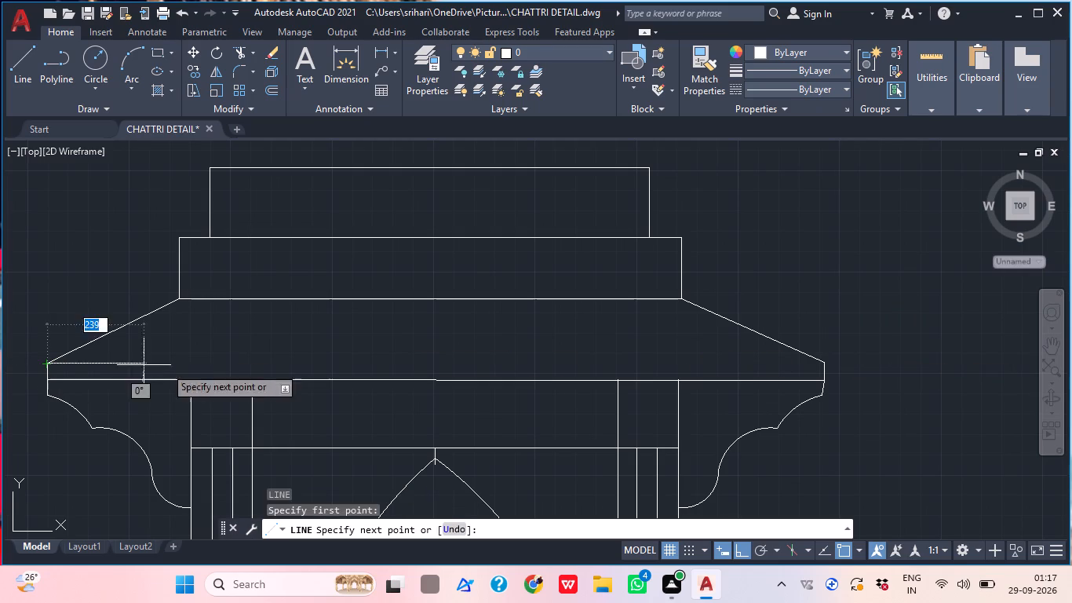
pyautogui.click(867, 377)
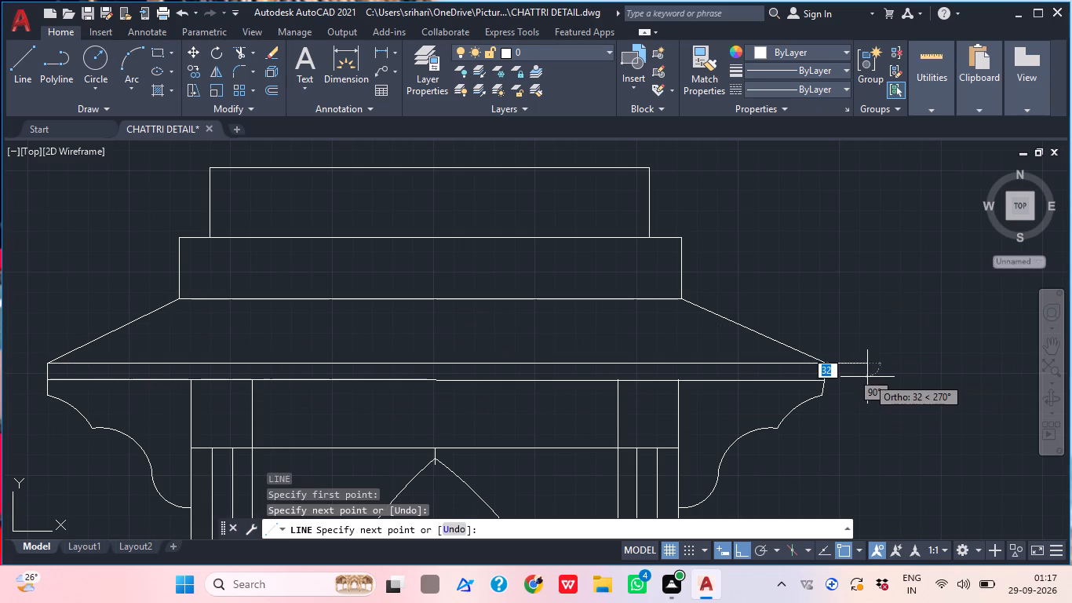
pyautogui.press('Escape')
# Trim off the part of the new horizontal line that overshoots the right short vertical line.
pyautogui.write('TR')
pyautogui.press('Return')
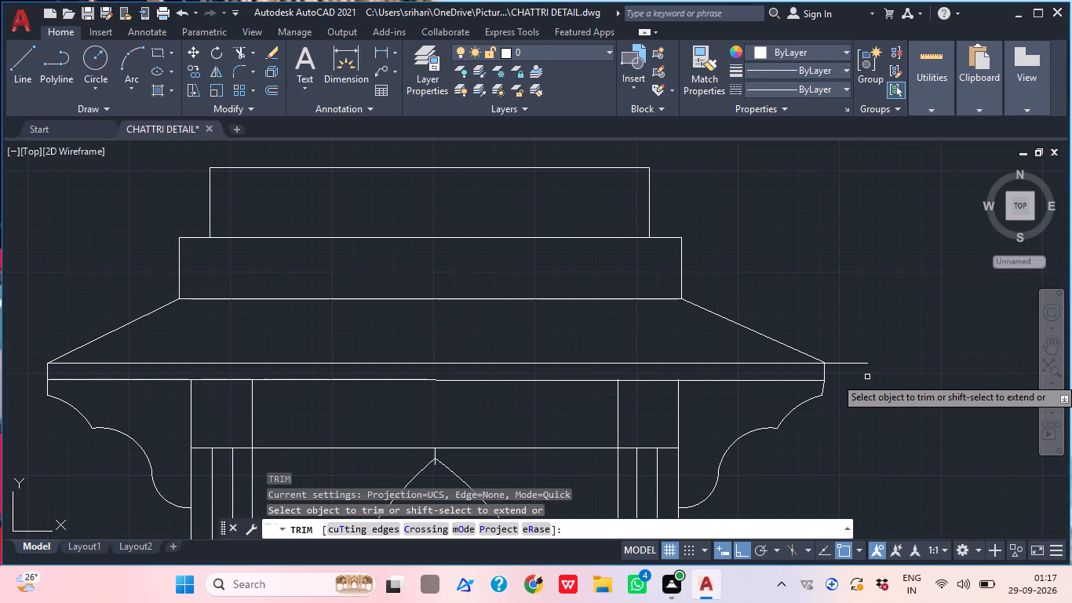
pyautogui.scroll(1, 867, 377)
pyautogui.click(867, 377)
pyautogui.click(825, 347)
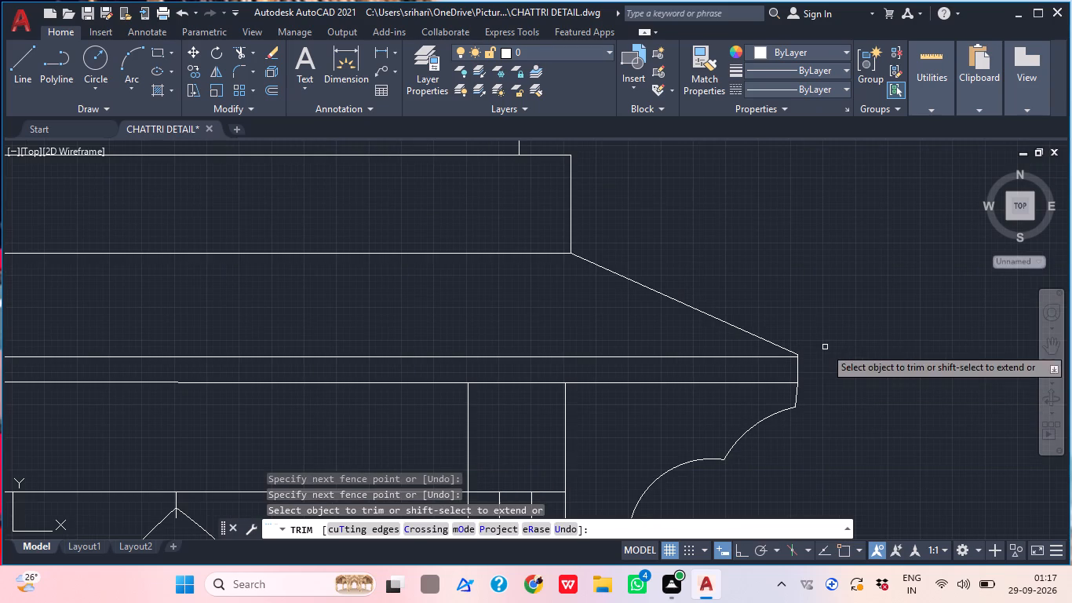
pyautogui.moveTo(778, 411); pyautogui.dragTo(780, 425, button='middle')
pyautogui.scroll(2, 788, 393)
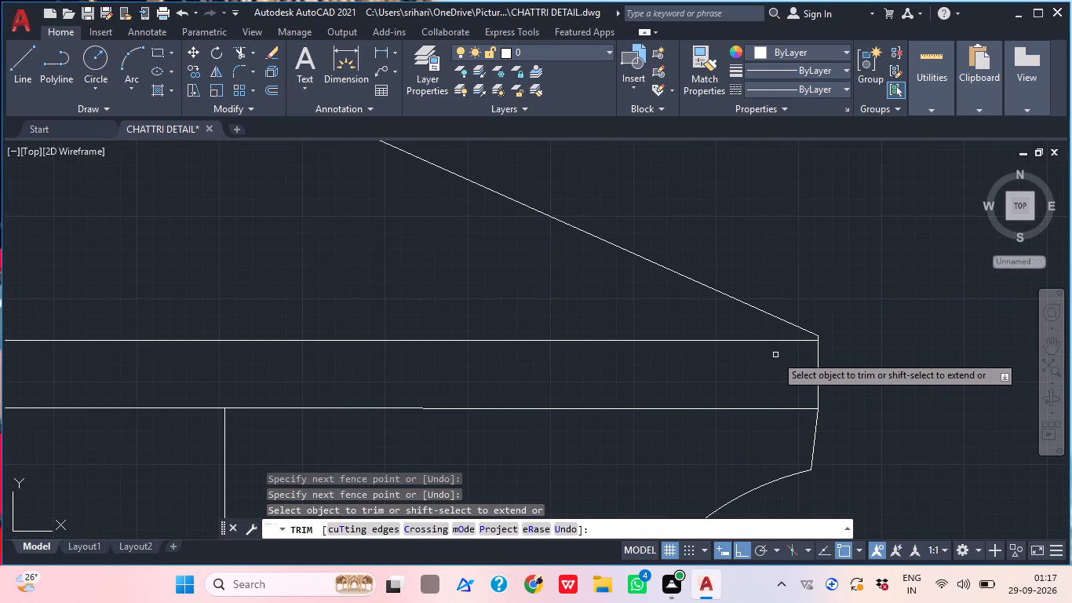
pyautogui.press('Escape')
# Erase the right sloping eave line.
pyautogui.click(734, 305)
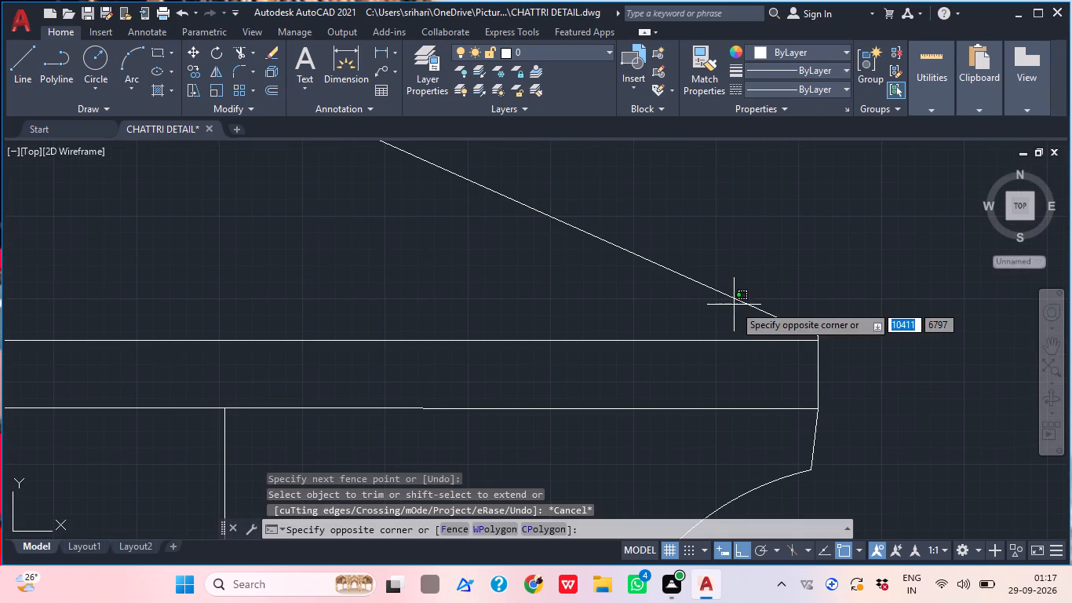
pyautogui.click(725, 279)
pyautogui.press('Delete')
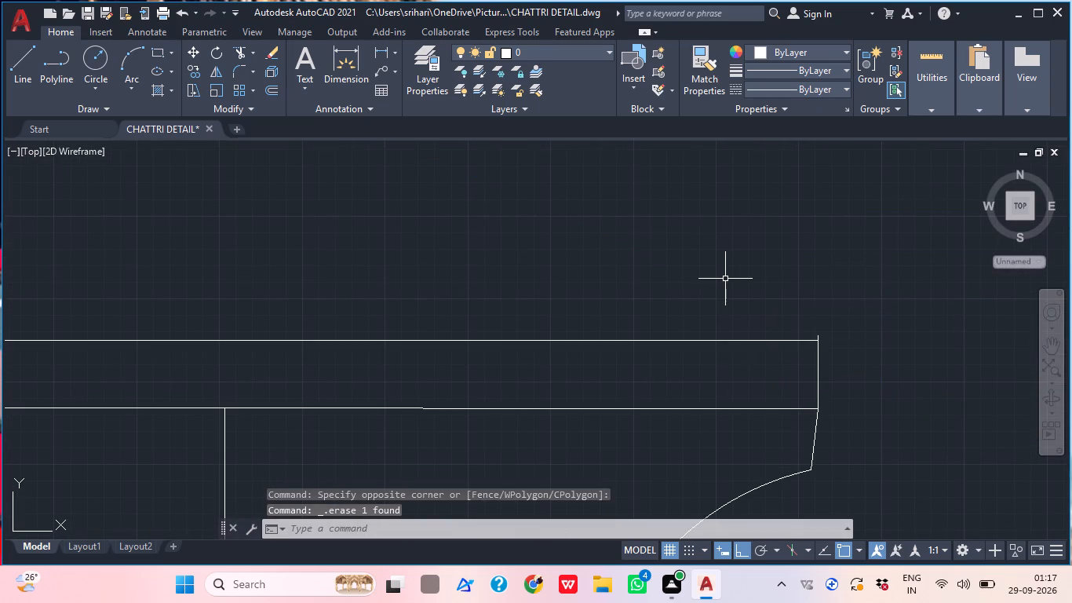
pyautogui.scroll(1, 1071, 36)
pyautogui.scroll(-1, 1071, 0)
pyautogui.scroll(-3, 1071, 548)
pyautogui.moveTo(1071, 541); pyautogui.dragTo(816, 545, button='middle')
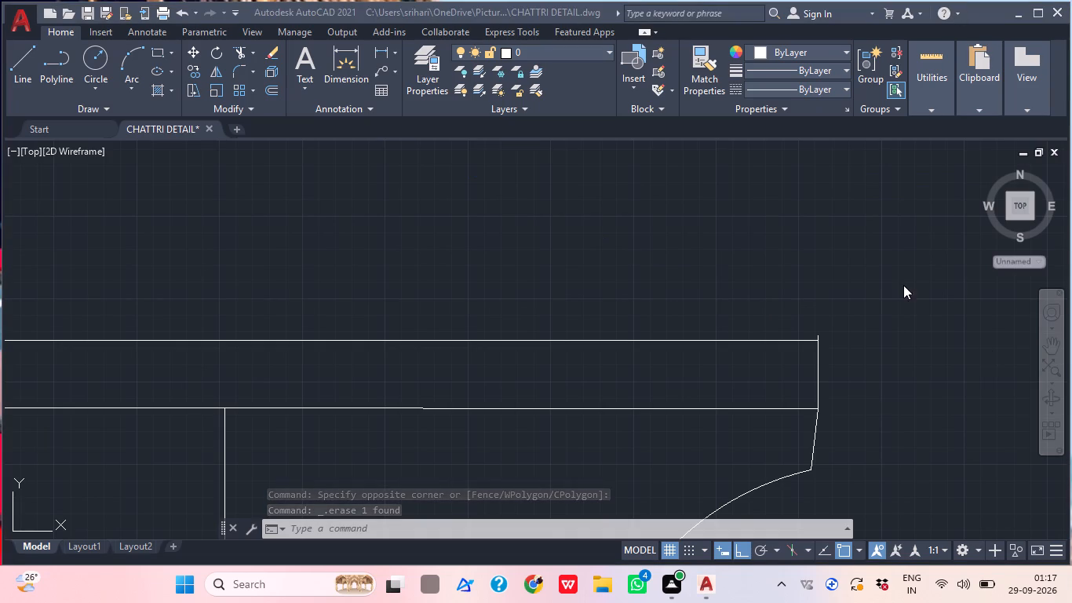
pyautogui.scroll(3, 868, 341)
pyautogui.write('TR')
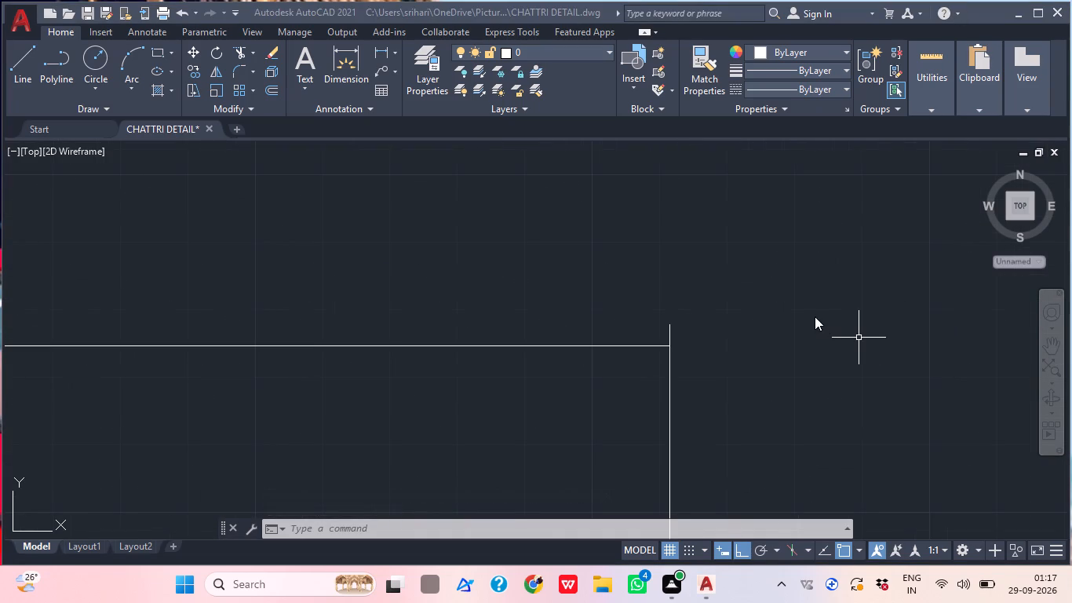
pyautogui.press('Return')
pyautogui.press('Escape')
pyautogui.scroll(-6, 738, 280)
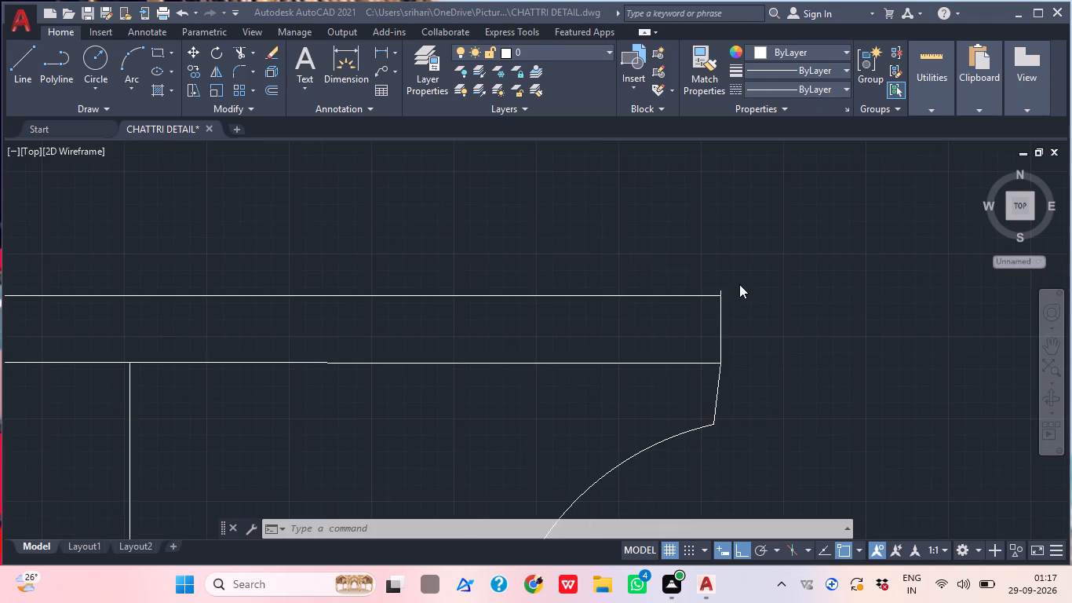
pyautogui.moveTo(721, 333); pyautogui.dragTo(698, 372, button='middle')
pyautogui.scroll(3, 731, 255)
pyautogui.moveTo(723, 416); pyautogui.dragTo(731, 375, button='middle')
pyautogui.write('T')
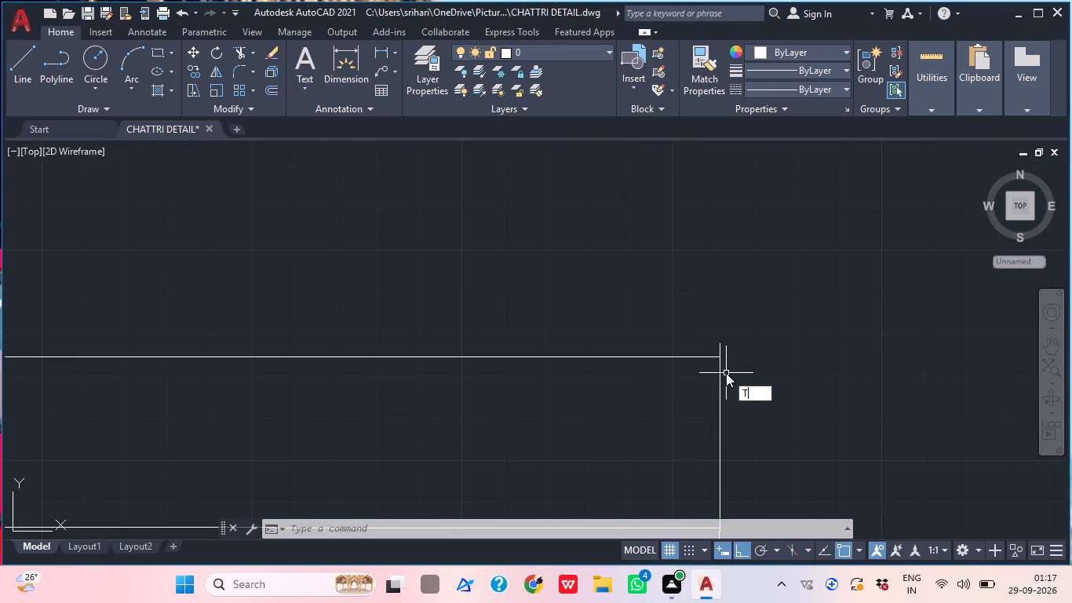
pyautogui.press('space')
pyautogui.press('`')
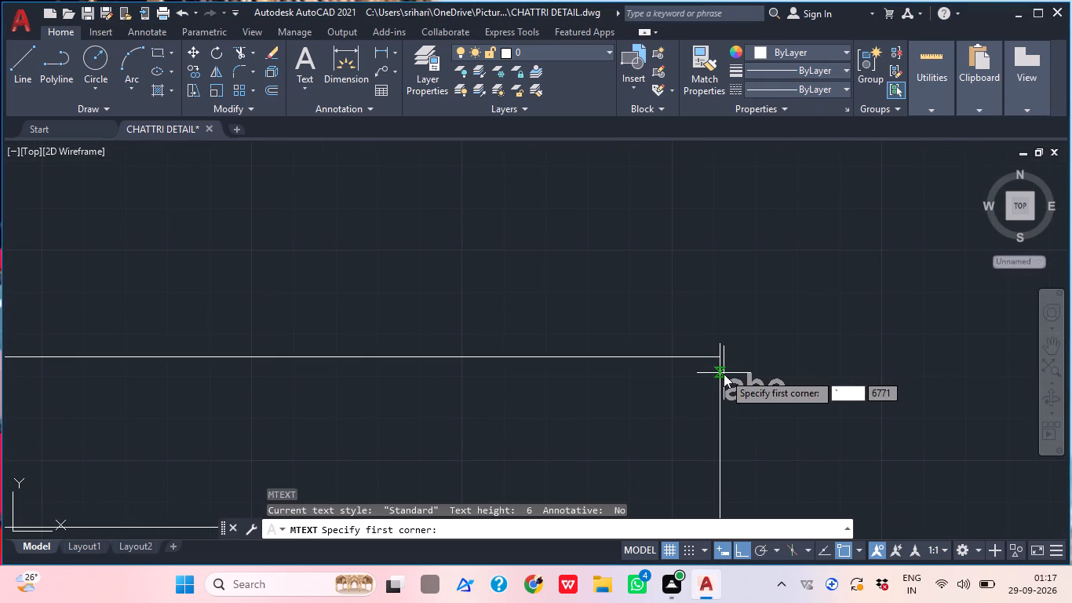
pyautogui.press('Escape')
# Trim off the stub of the right short vertical line that projects above the horizontal eave line.
pyautogui.write('TR')
pyautogui.press('space')
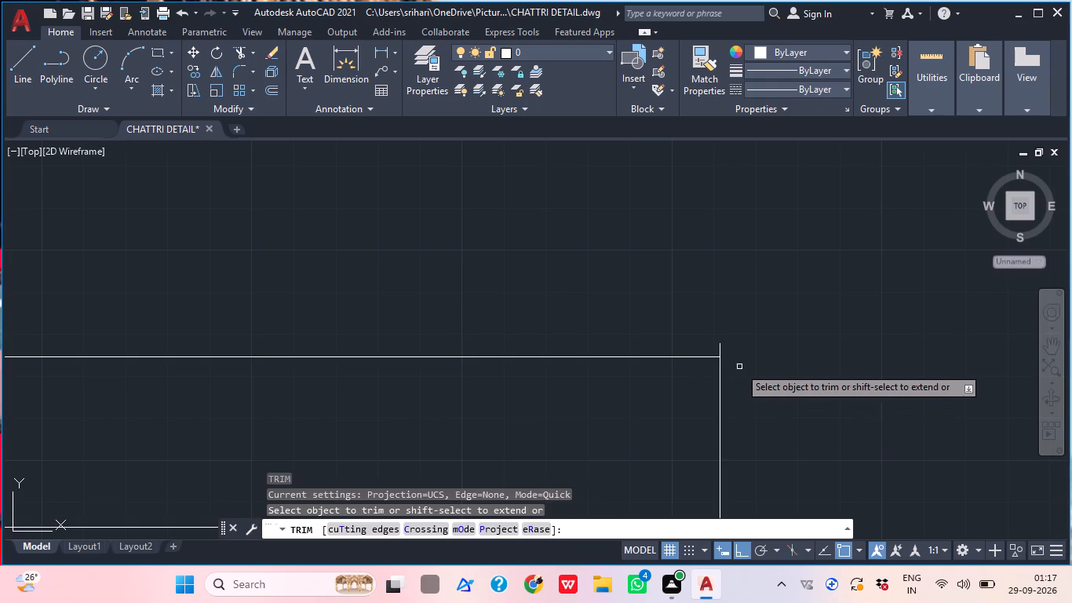
pyautogui.scroll(3, 738, 338)
pyautogui.click(698, 383)
pyautogui.click(603, 383)
pyautogui.scroll(-3, 623, 353)
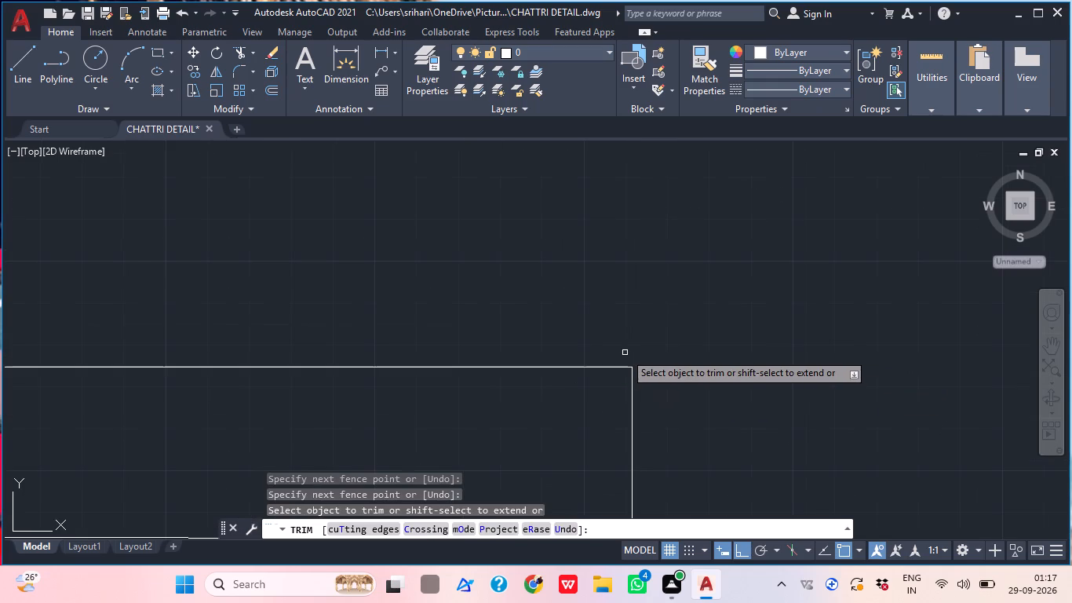
pyautogui.press('Escape')
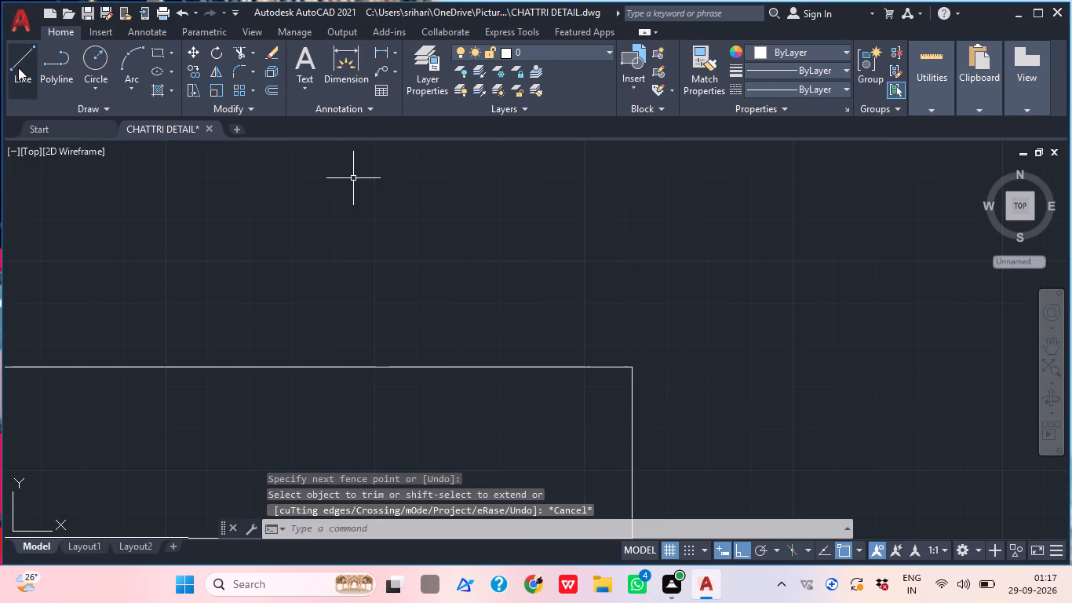
# Draw the right sloping eave line from the lower rectangle's bottom right corner to the right end of the upper horizontal eave line.
pyautogui.click(18, 68)
pyautogui.scroll(-3, 311, 230)
pyautogui.middleClick(415, 403)
pyautogui.moveTo(396, 366); pyautogui.dragTo(647, 462, button='middle')
pyautogui.scroll(-1, 399, 368)
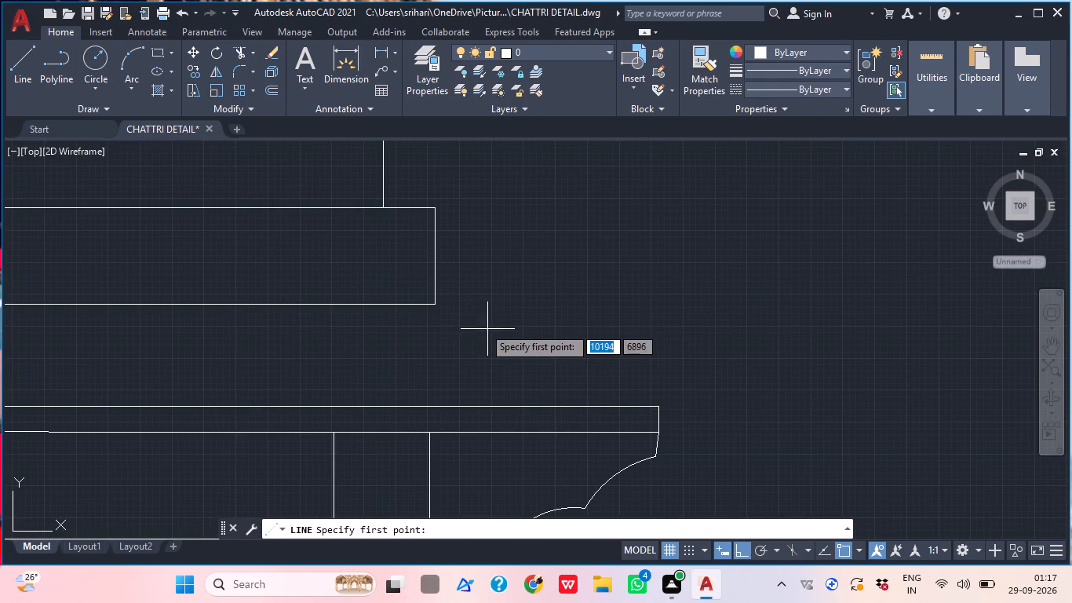
pyautogui.click(434, 305)
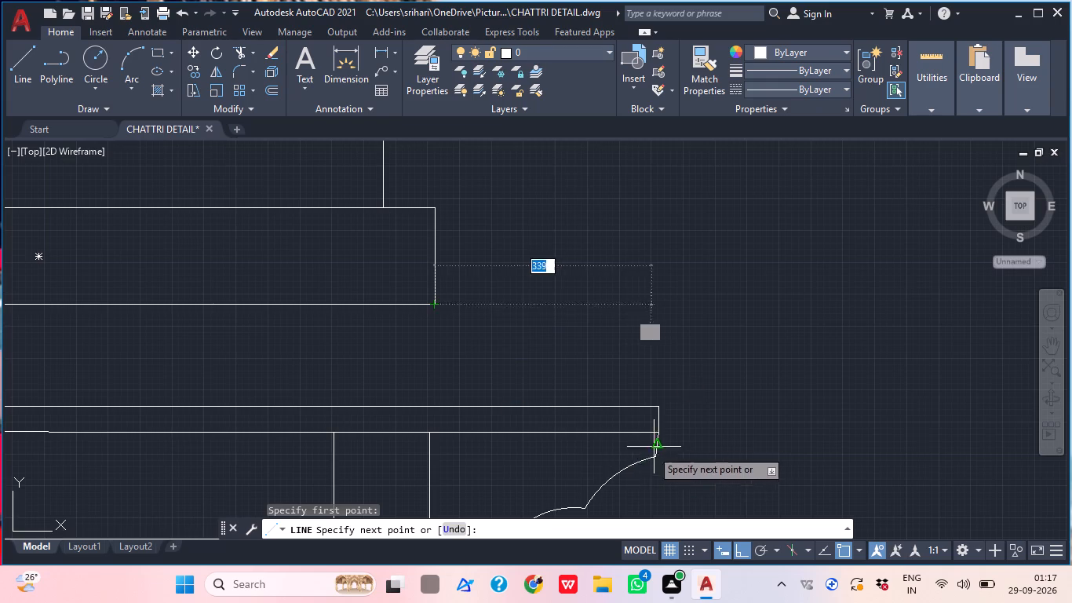
pyautogui.scroll(3, 657, 403)
pyautogui.click(657, 432)
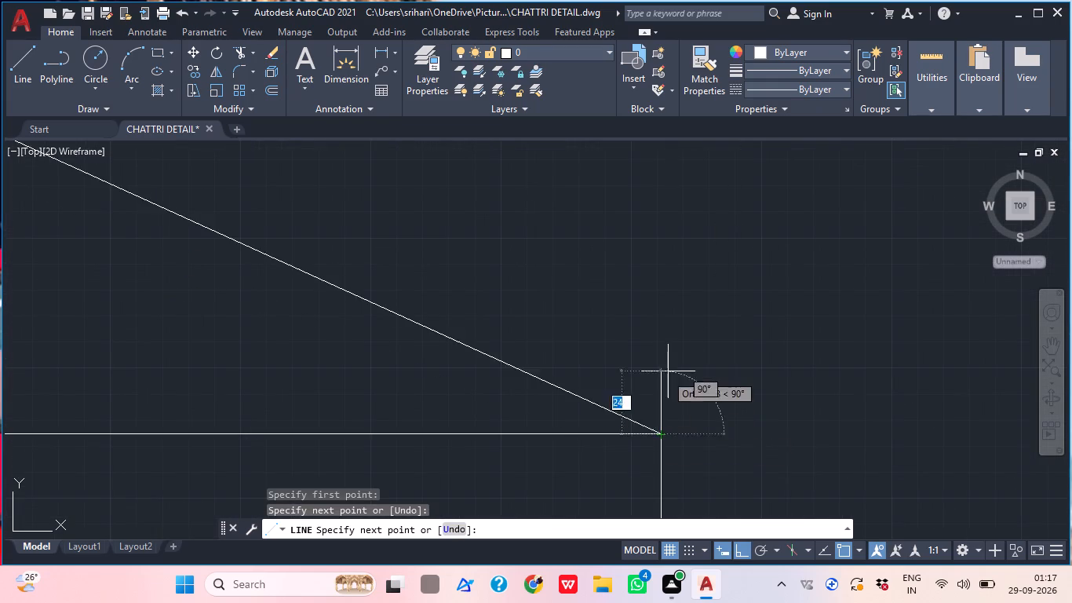
pyautogui.scroll(-3, 668, 371)
pyautogui.press('Escape')
pyautogui.scroll(-4, 633, 365)
pyautogui.scroll(1, 443, 366)
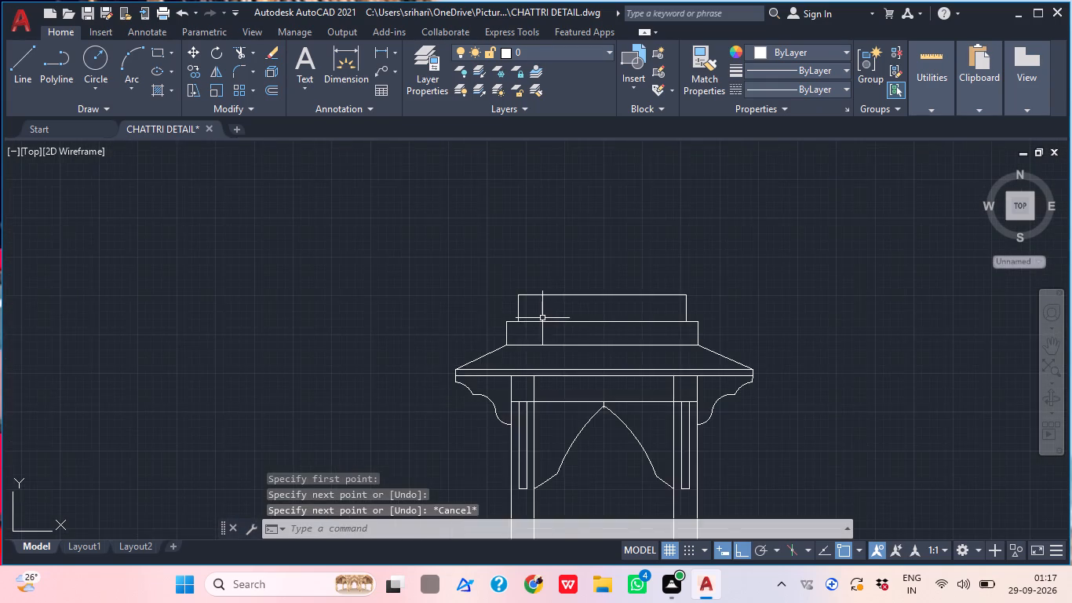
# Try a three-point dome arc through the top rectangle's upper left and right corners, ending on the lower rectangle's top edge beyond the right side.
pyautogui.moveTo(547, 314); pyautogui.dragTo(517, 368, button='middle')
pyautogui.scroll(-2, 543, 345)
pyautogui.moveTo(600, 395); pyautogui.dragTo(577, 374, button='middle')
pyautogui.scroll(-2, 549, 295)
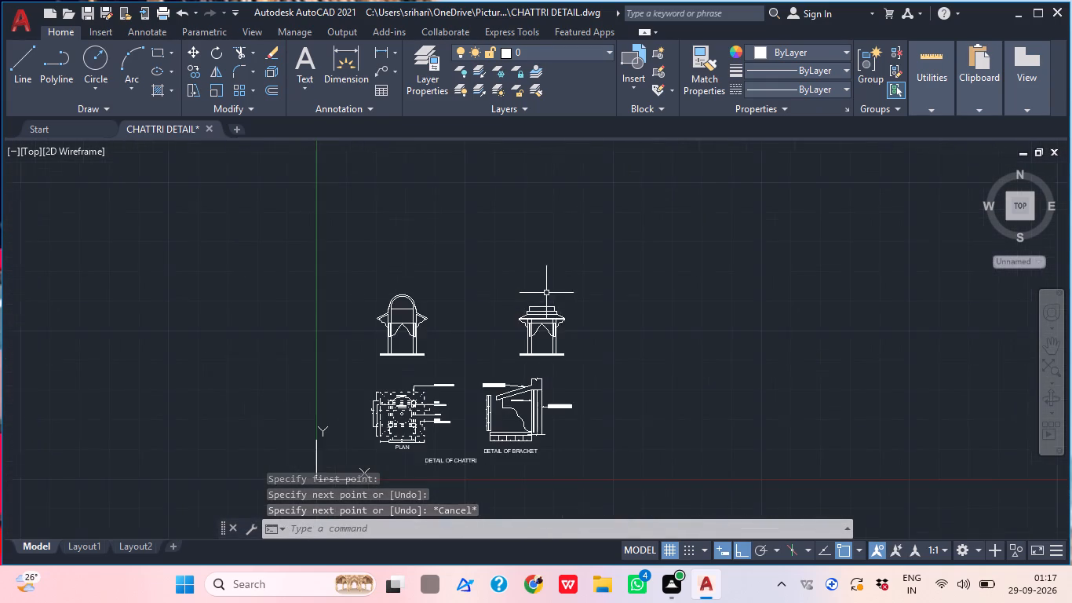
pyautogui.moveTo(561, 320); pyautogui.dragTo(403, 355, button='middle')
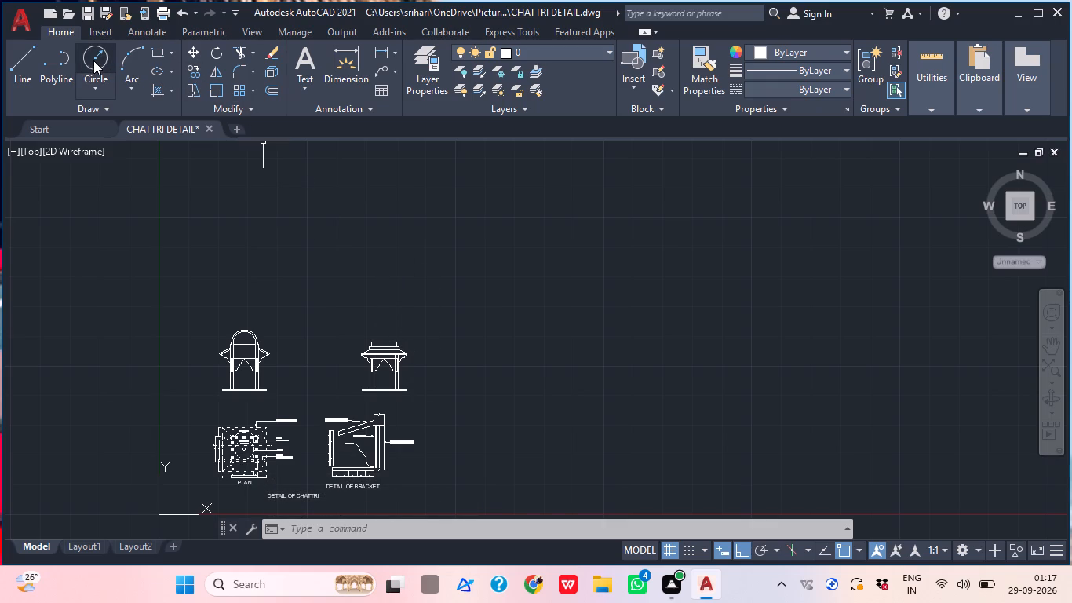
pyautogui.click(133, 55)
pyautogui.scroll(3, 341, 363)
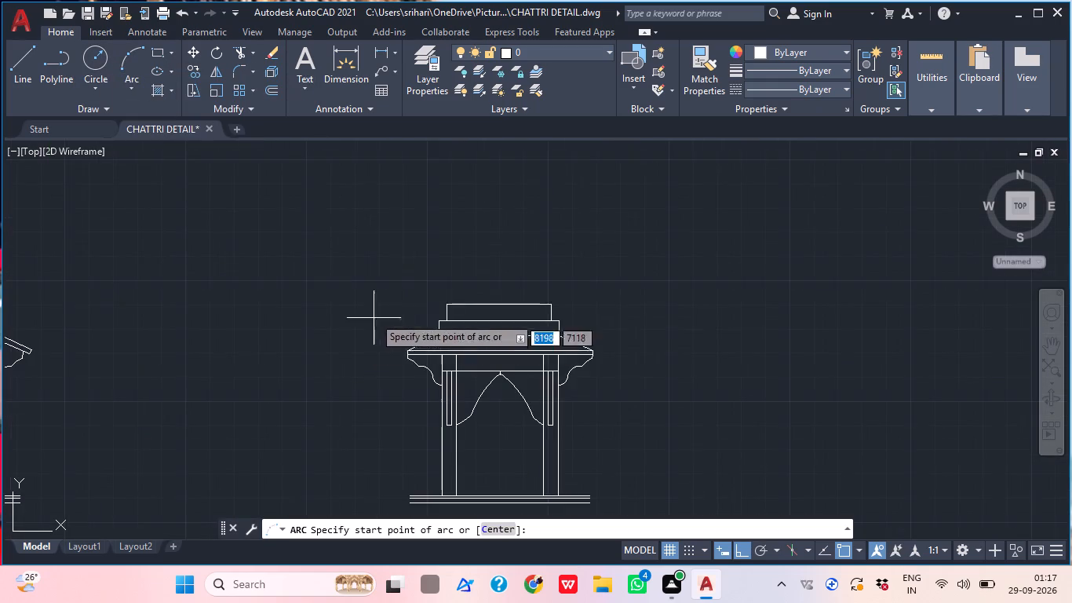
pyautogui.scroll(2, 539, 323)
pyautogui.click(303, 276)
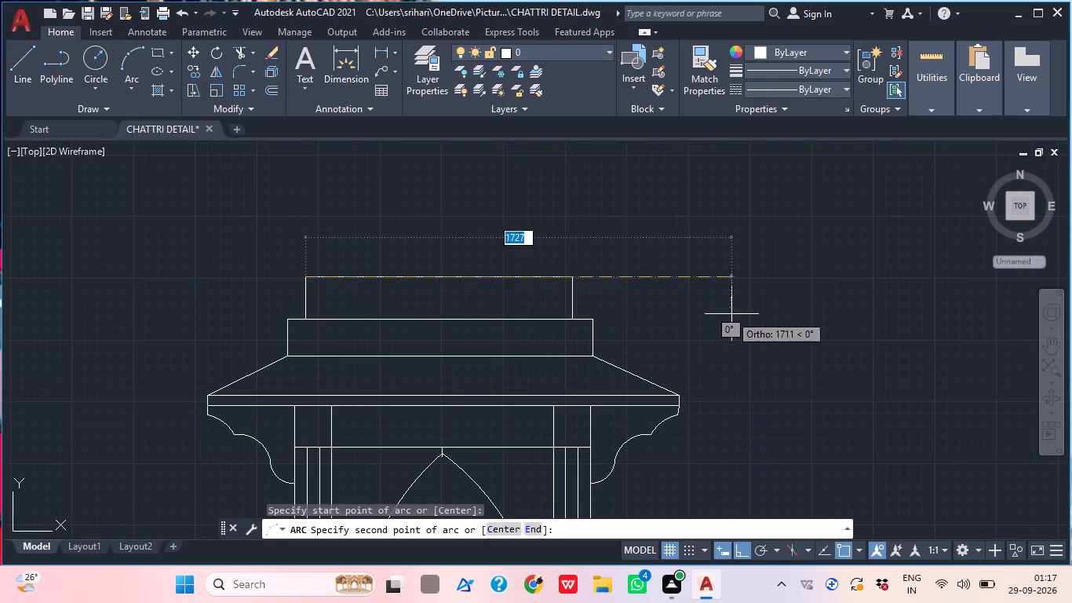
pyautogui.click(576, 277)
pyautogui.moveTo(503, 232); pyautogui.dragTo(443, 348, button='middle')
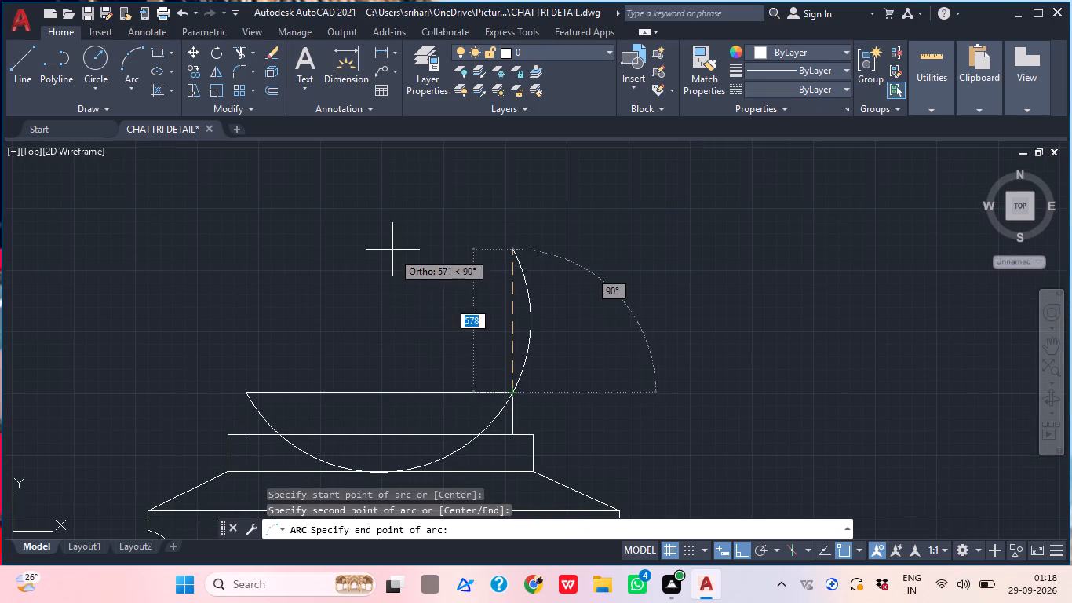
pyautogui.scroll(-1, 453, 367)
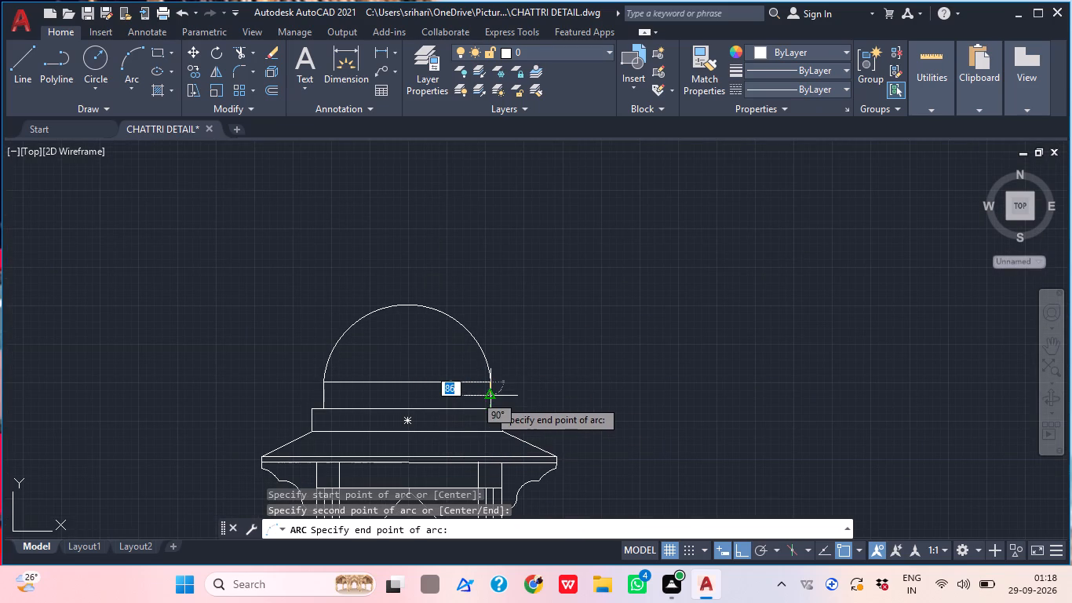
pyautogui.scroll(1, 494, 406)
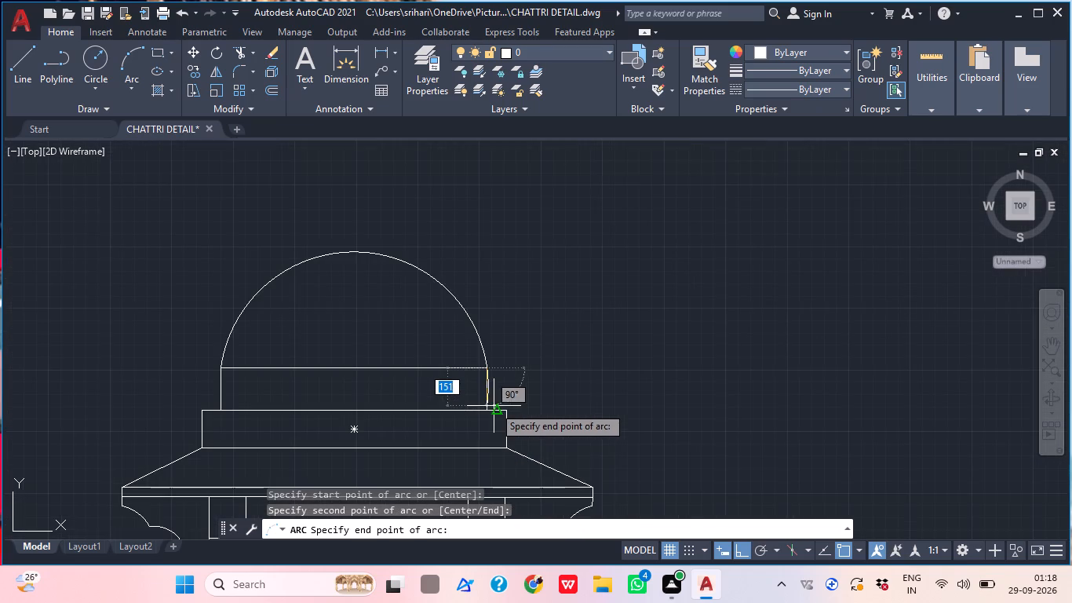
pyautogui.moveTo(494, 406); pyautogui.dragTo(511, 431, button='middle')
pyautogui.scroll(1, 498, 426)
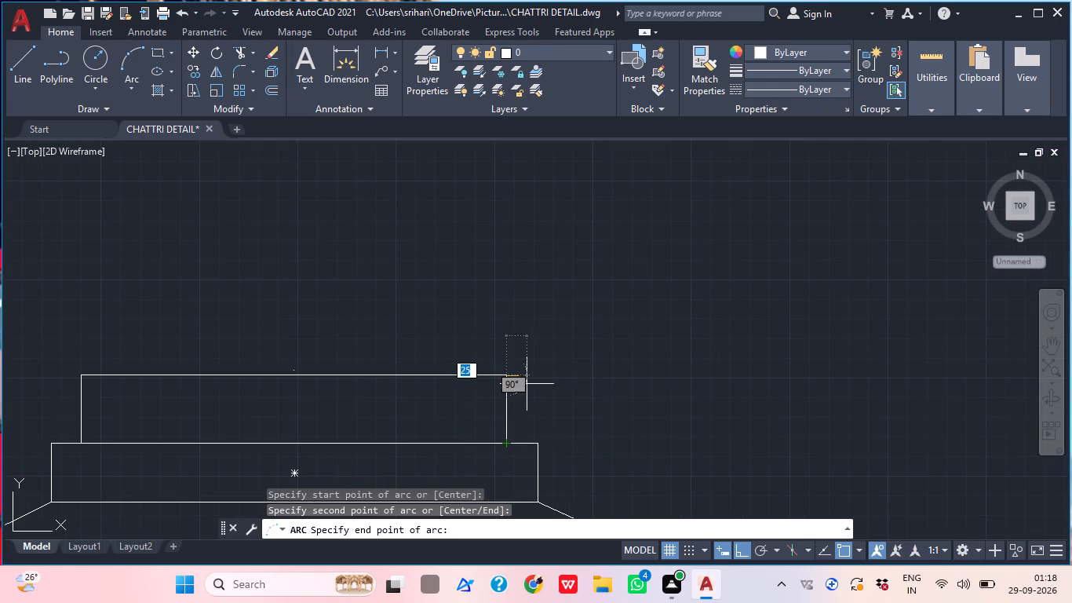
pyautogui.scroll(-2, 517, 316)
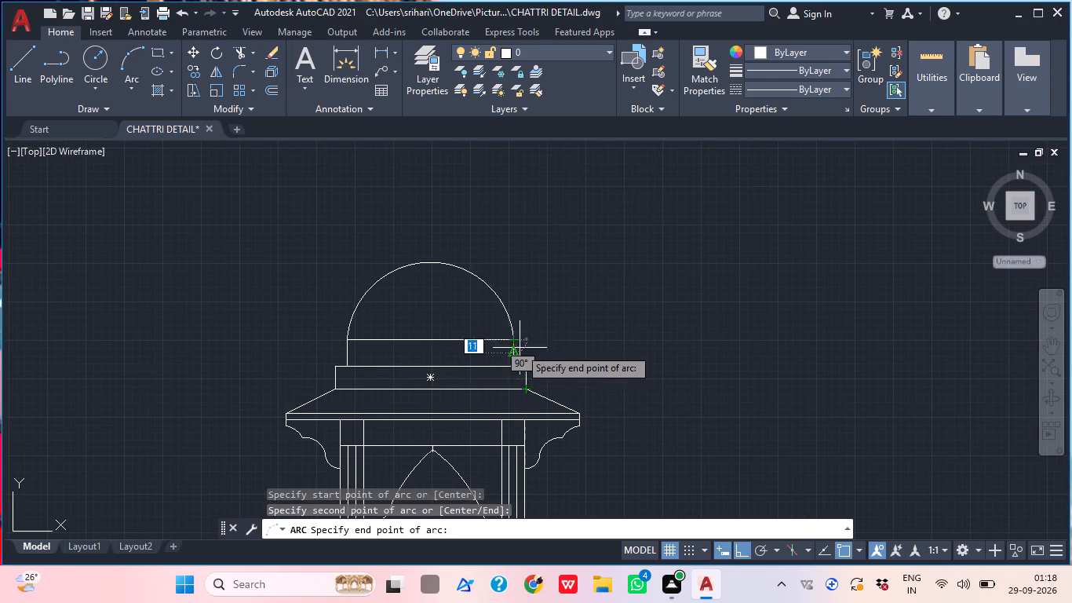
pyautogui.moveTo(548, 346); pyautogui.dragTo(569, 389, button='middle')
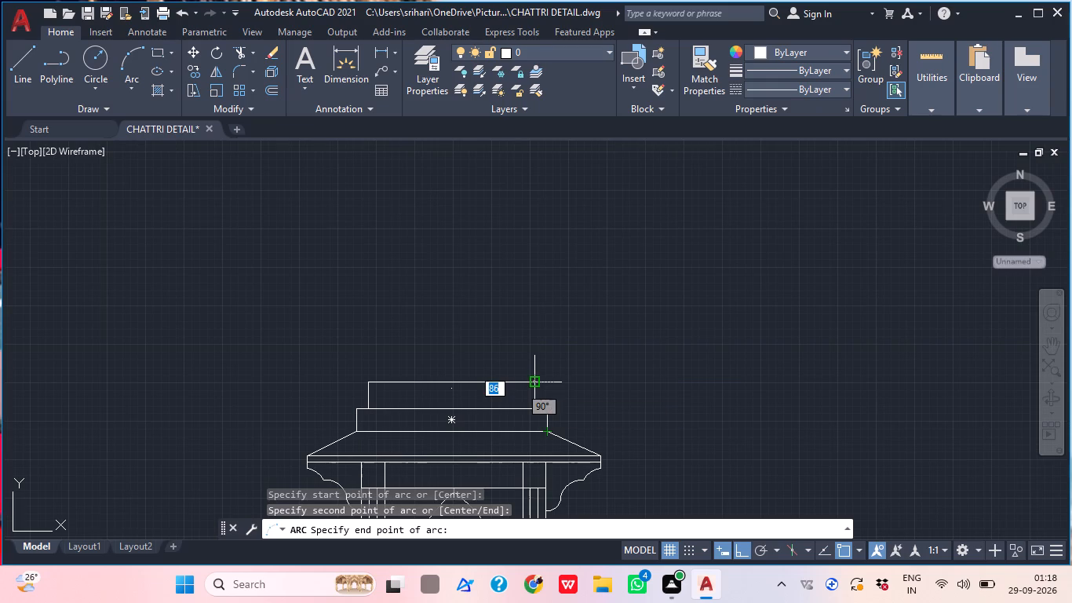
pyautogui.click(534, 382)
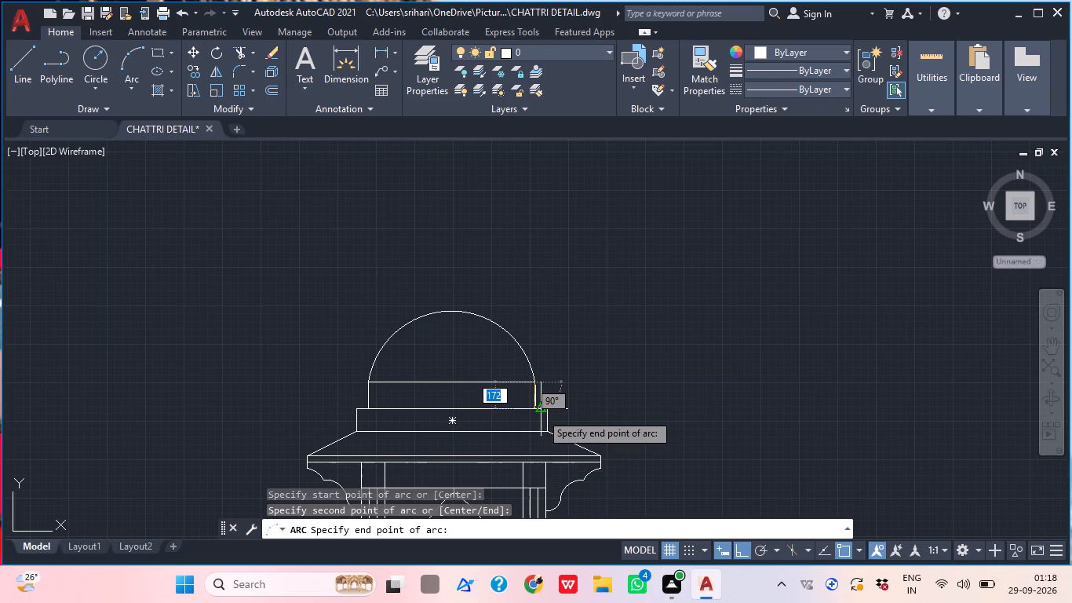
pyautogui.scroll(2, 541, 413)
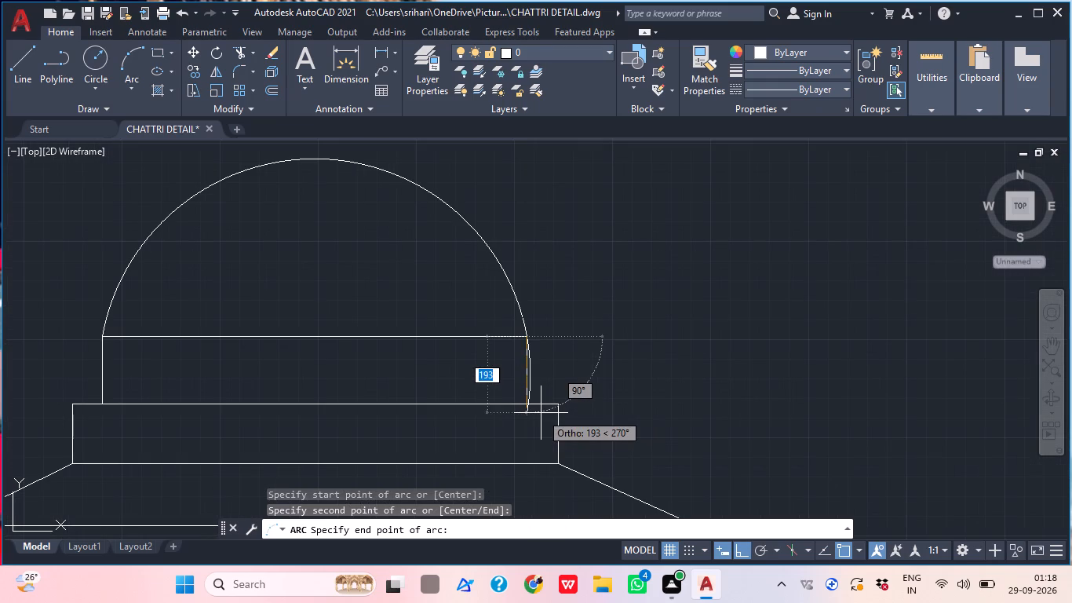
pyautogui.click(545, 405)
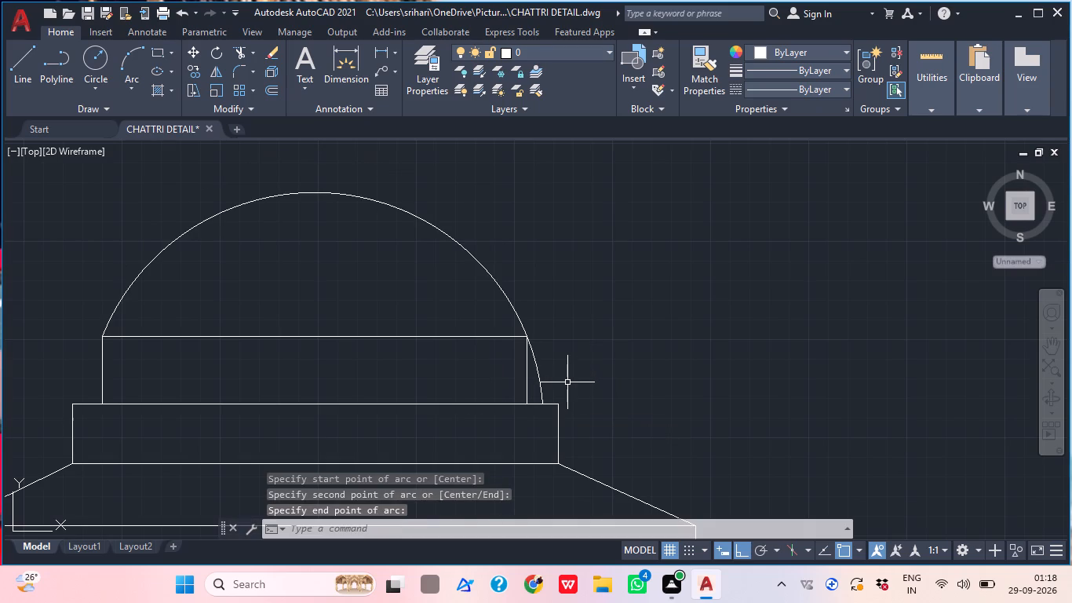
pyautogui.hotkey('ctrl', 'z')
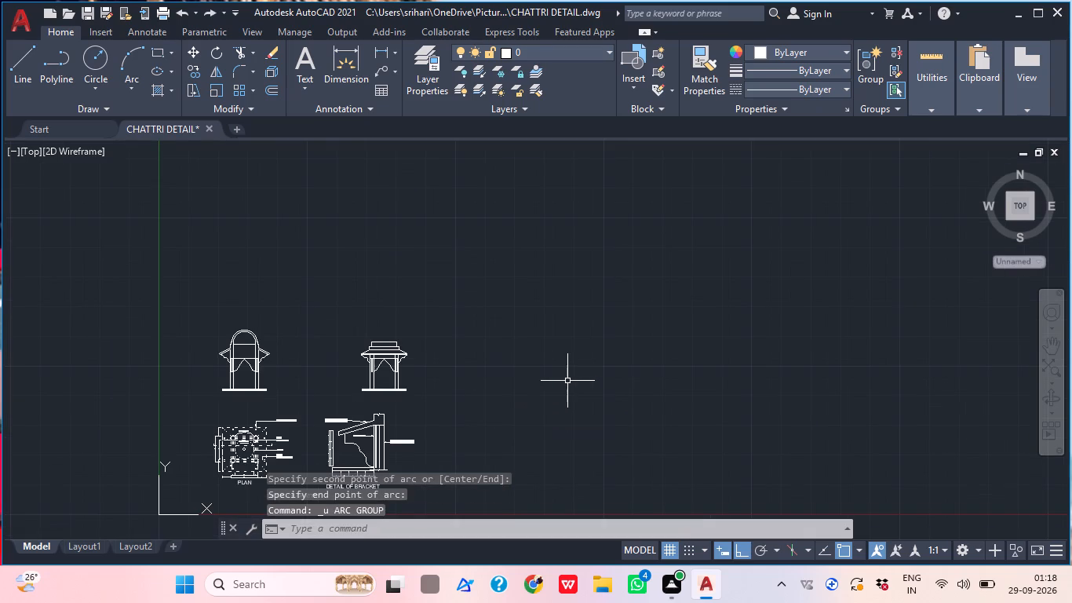
# Draw a three-point dome arc through points just inside the top rectangle's upper left and right corners, ending about 122 below the second point.
pyautogui.scroll(2, 364, 399)
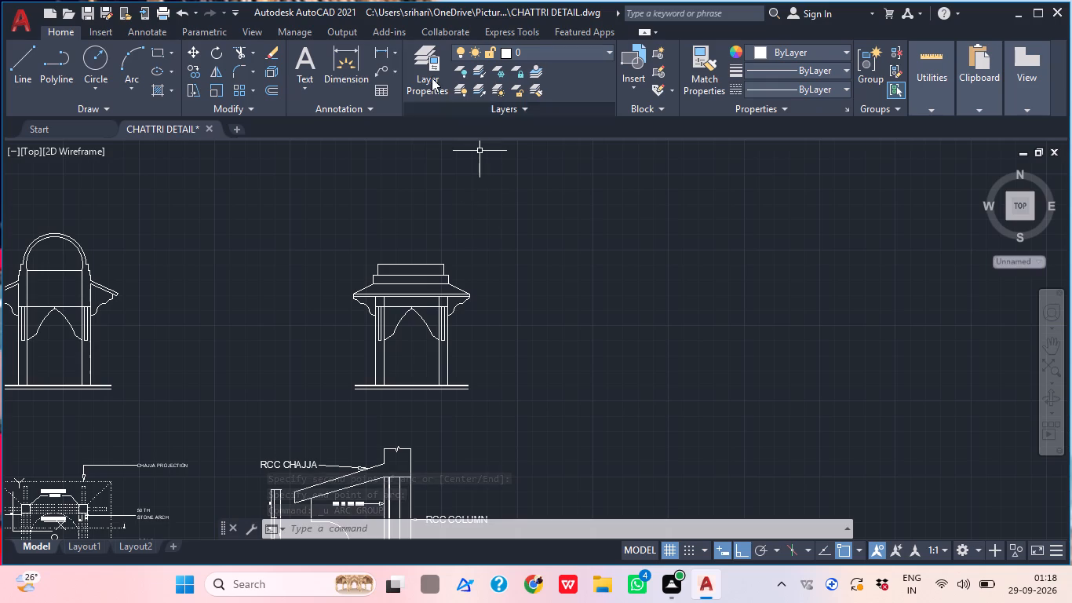
pyautogui.click(129, 63)
pyautogui.scroll(2, 349, 259)
pyautogui.scroll(2, 436, 275)
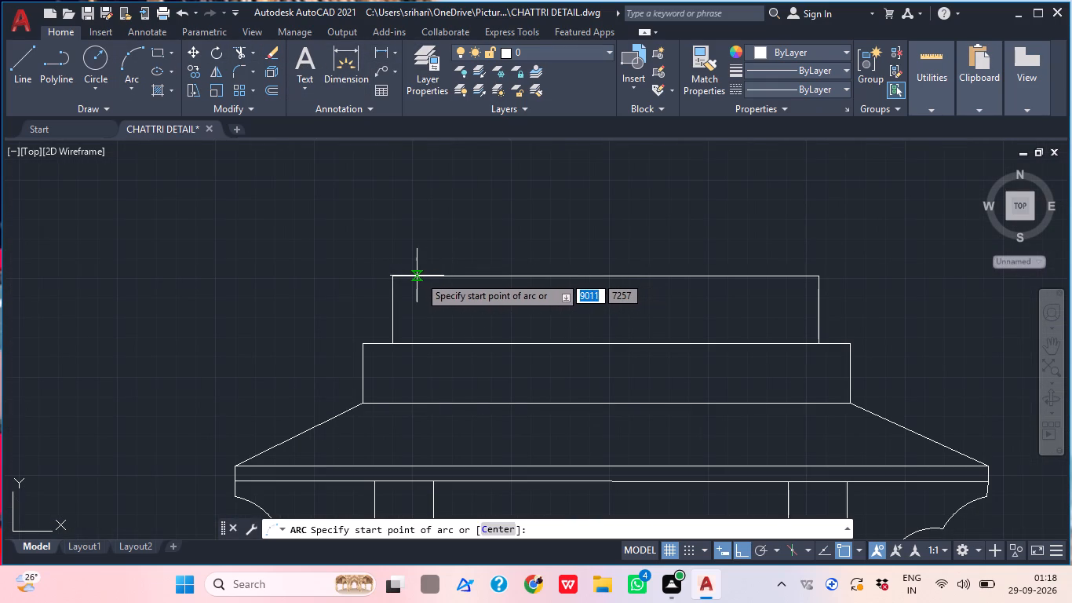
pyautogui.click(421, 275)
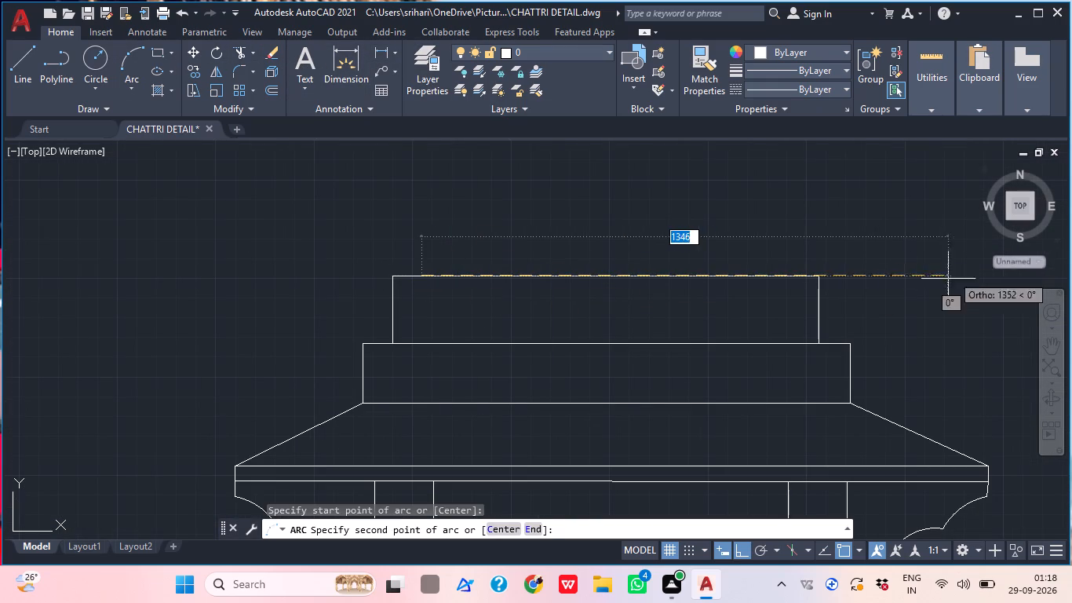
pyautogui.click(802, 276)
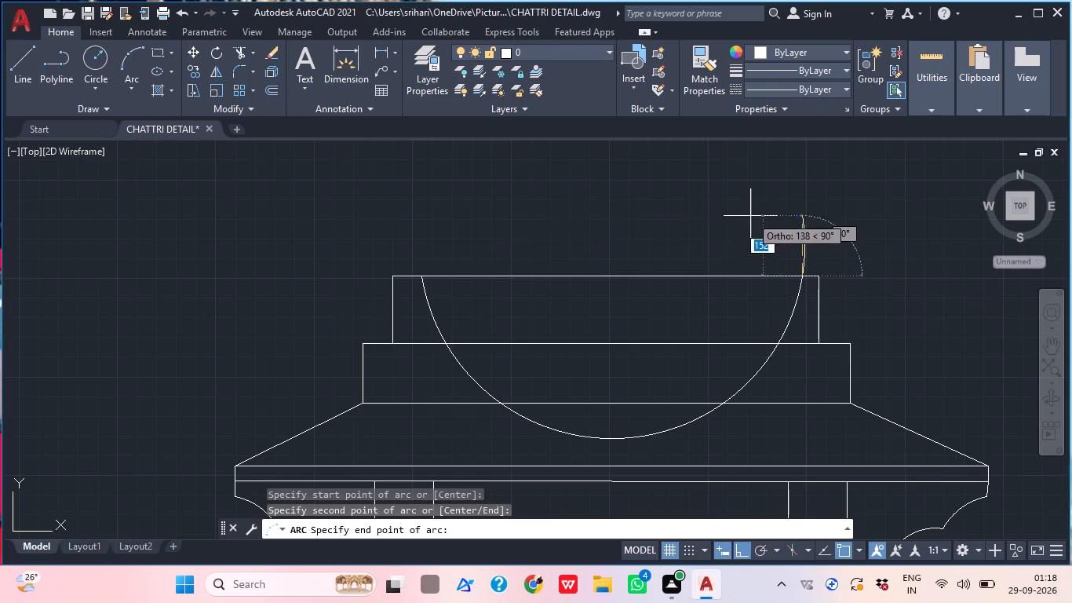
pyautogui.moveTo(742, 240); pyautogui.dragTo(714, 344, button='middle')
pyautogui.scroll(-4, 465, 288)
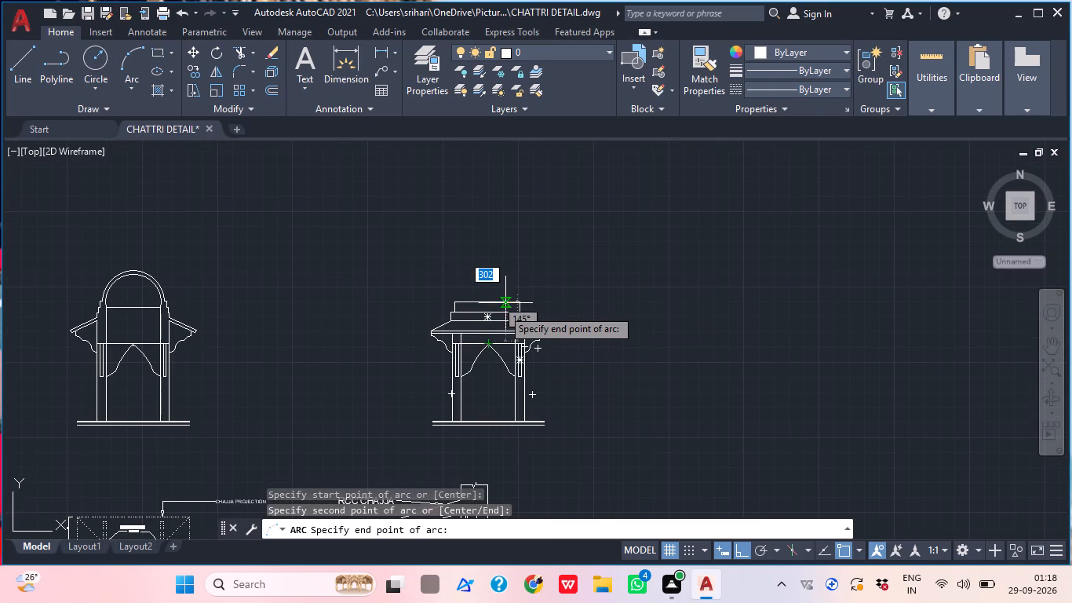
pyautogui.scroll(3, 505, 302)
pyautogui.moveTo(505, 304); pyautogui.dragTo(505, 393, button='middle')
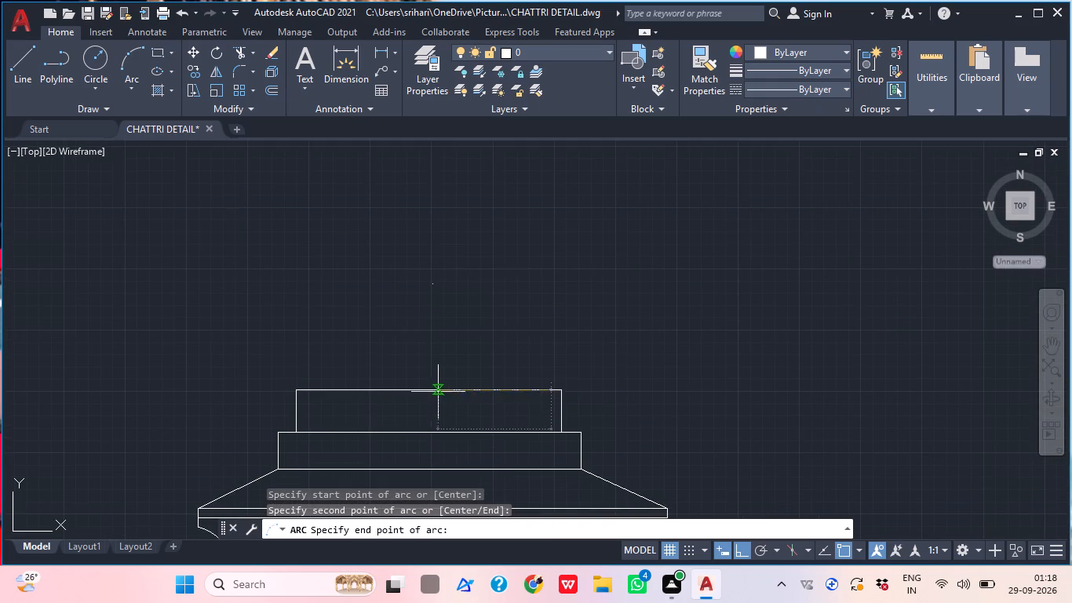
pyautogui.scroll(-2, 479, 366)
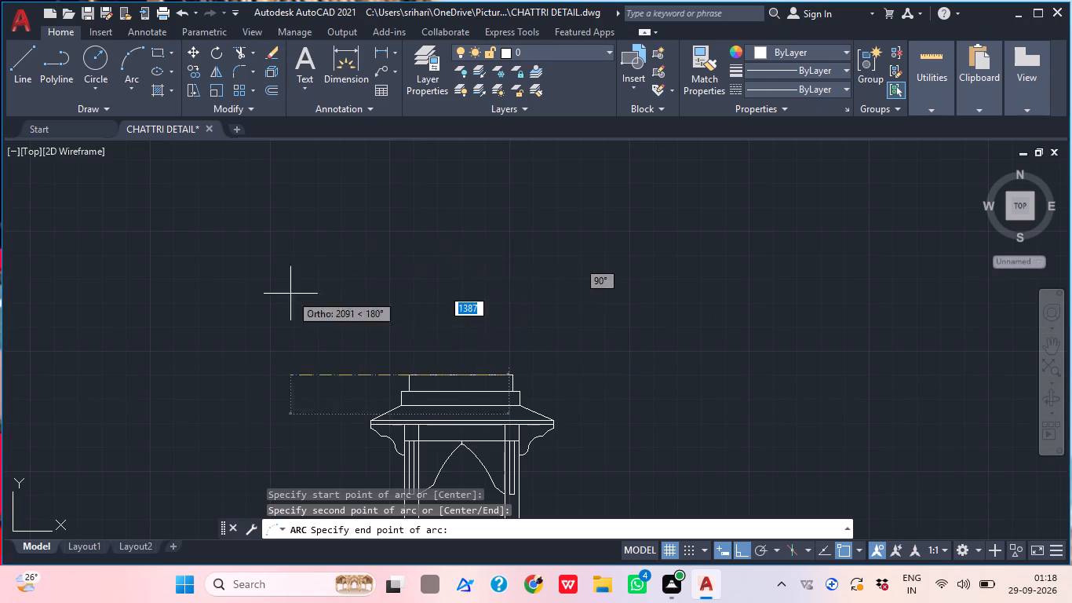
pyautogui.scroll(-1, 497, 199)
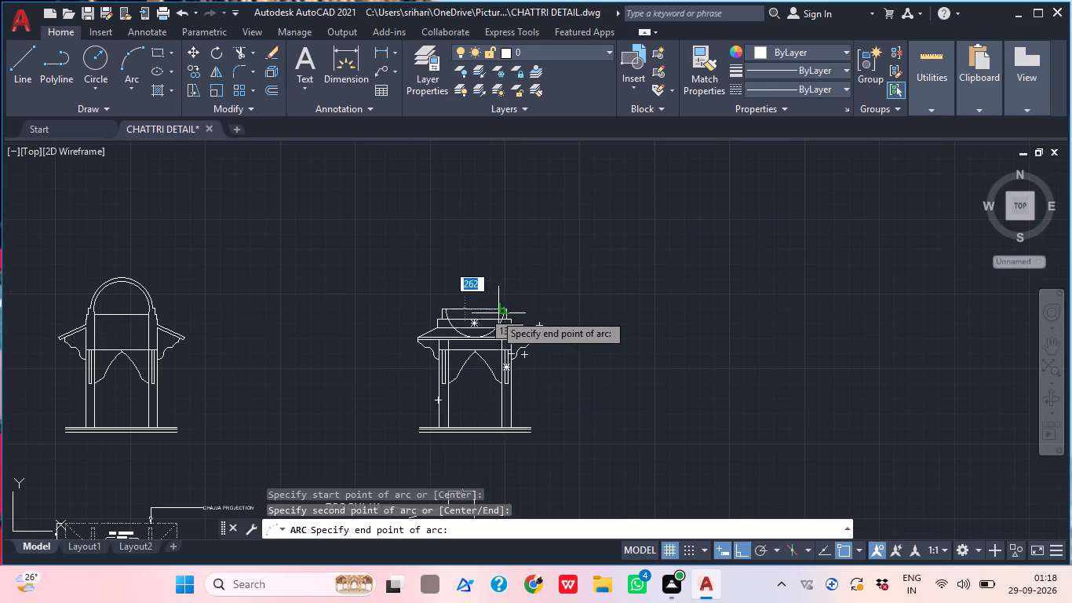
pyautogui.scroll(2, 503, 316)
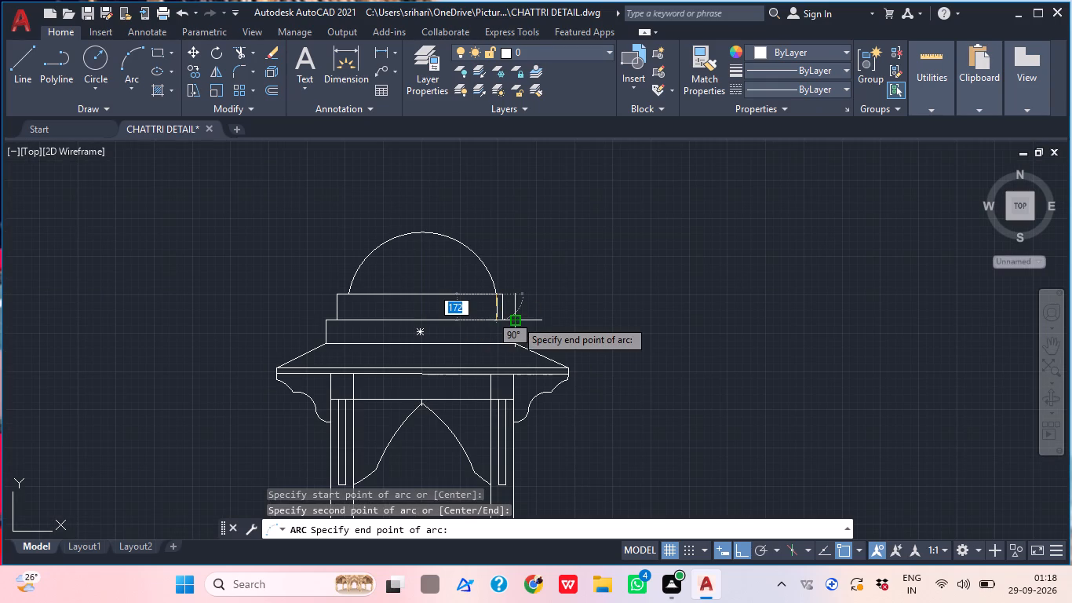
pyautogui.scroll(2, 516, 318)
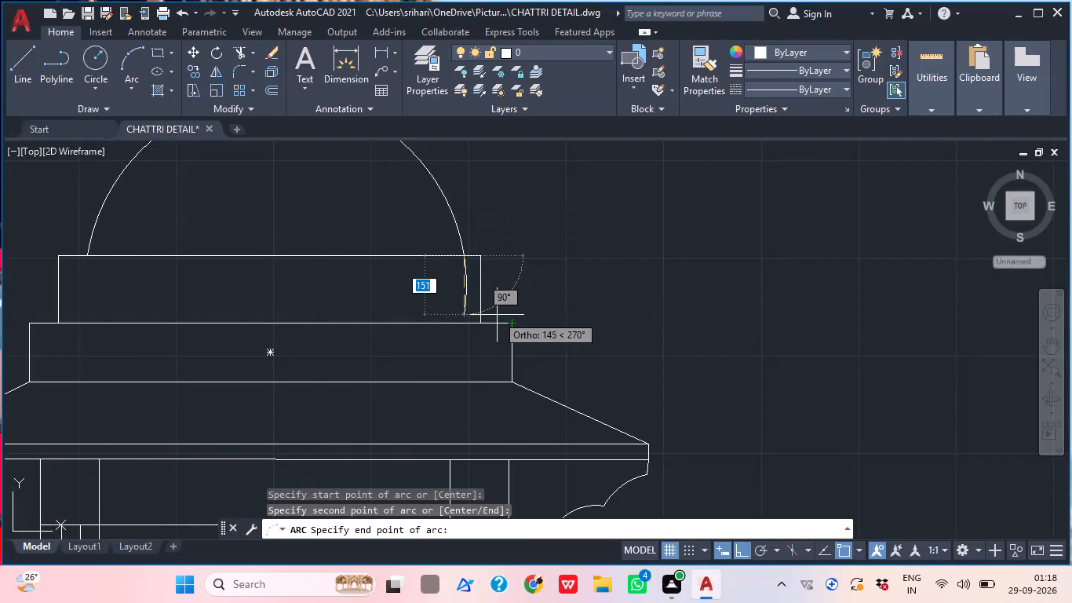
pyautogui.moveTo(532, 305); pyautogui.dragTo(533, 342, button='middle')
pyautogui.scroll(-1, 472, 347)
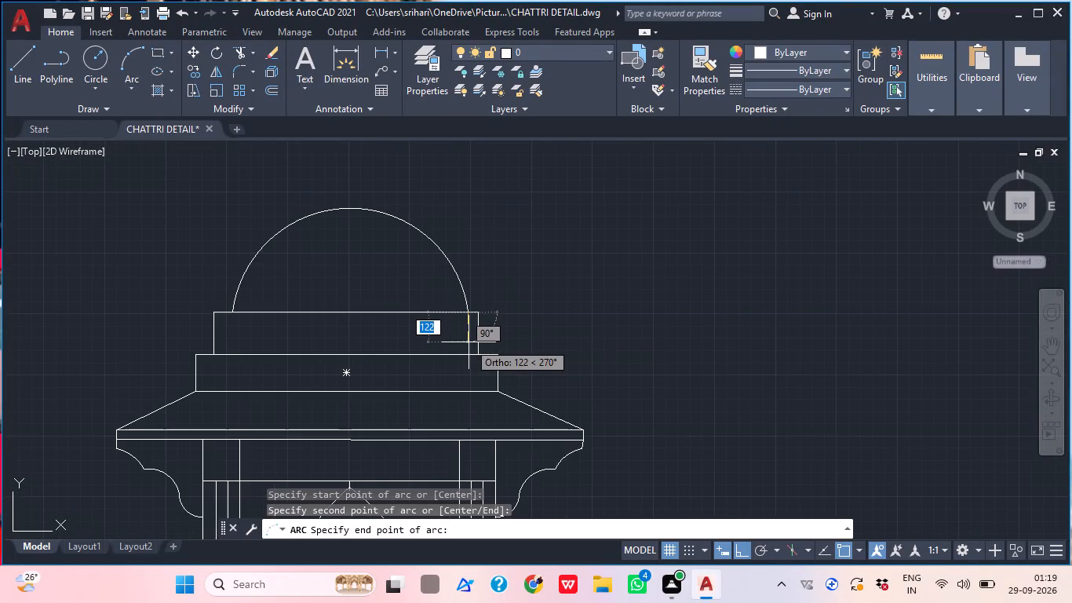
pyautogui.click(469, 342)
# Trim off the right end of the dome arc that hangs below the top rectangle's upper edge.
pyautogui.moveTo(505, 323); pyautogui.dragTo(526, 326, button='middle')
pyautogui.scroll(-1, 526, 323)
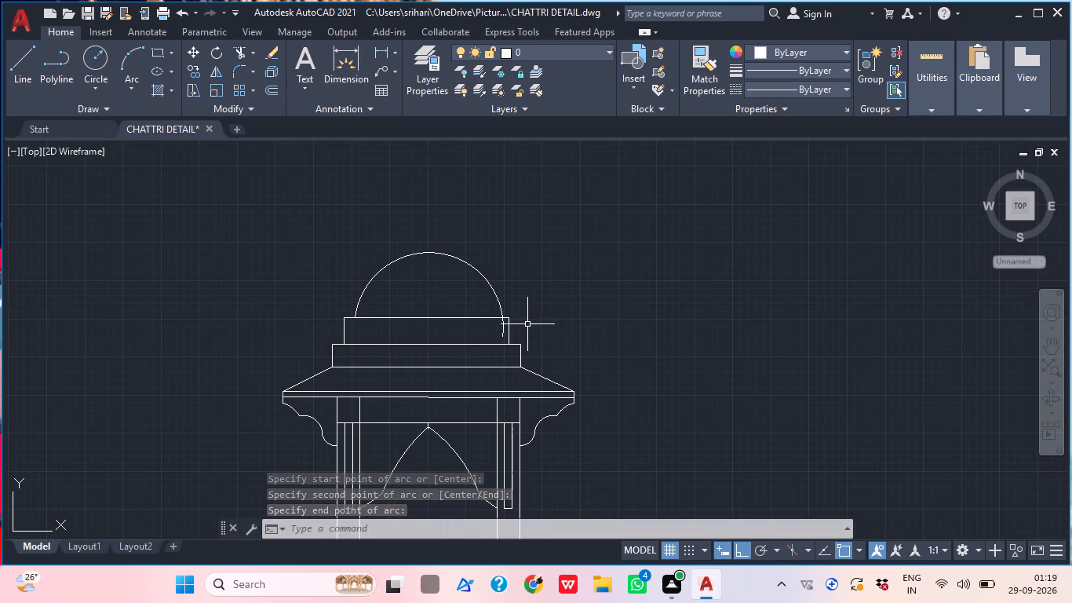
pyautogui.write('TR')
pyautogui.press('Return')
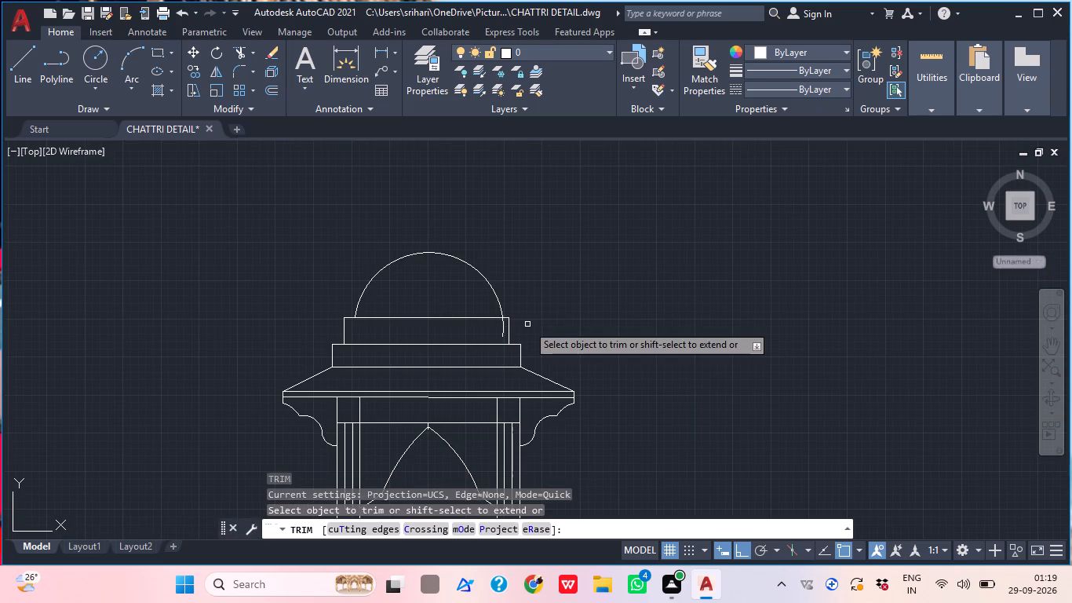
pyautogui.scroll(2, 476, 336)
pyautogui.click(541, 333)
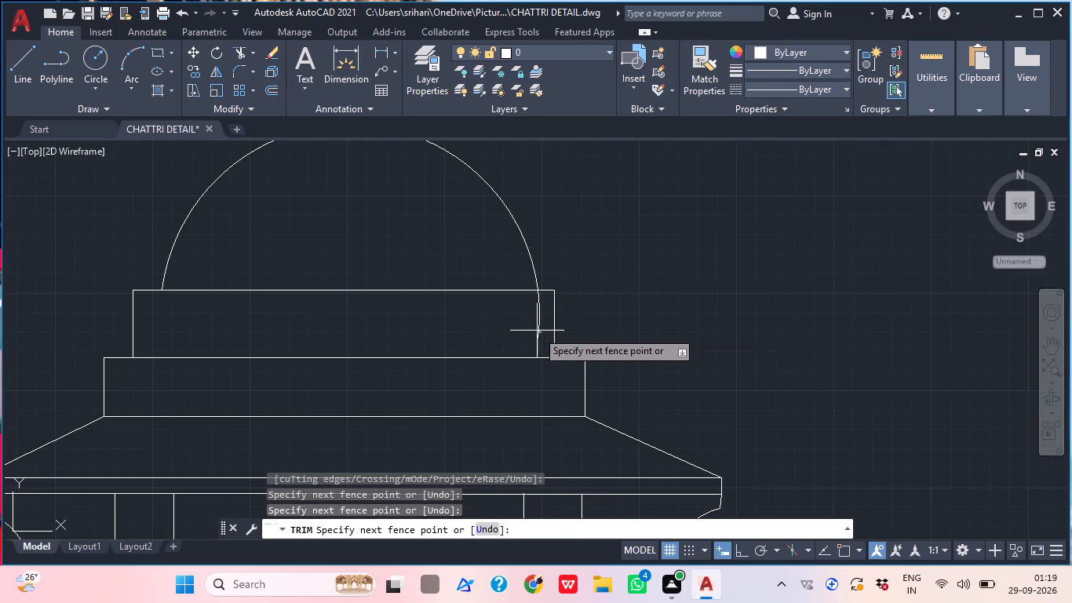
pyautogui.click(525, 322)
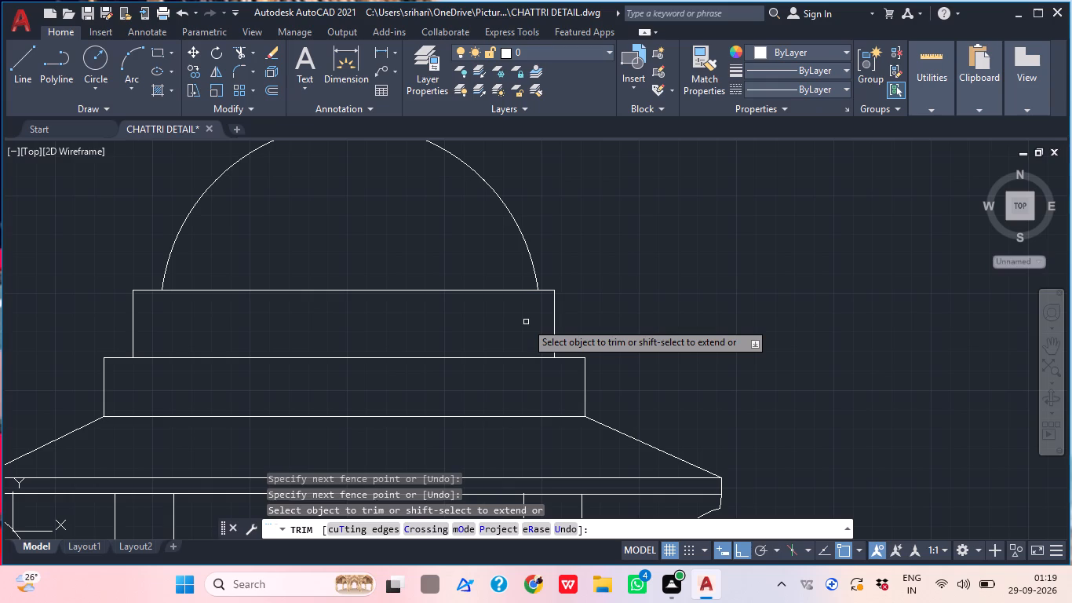
pyautogui.press('Escape')
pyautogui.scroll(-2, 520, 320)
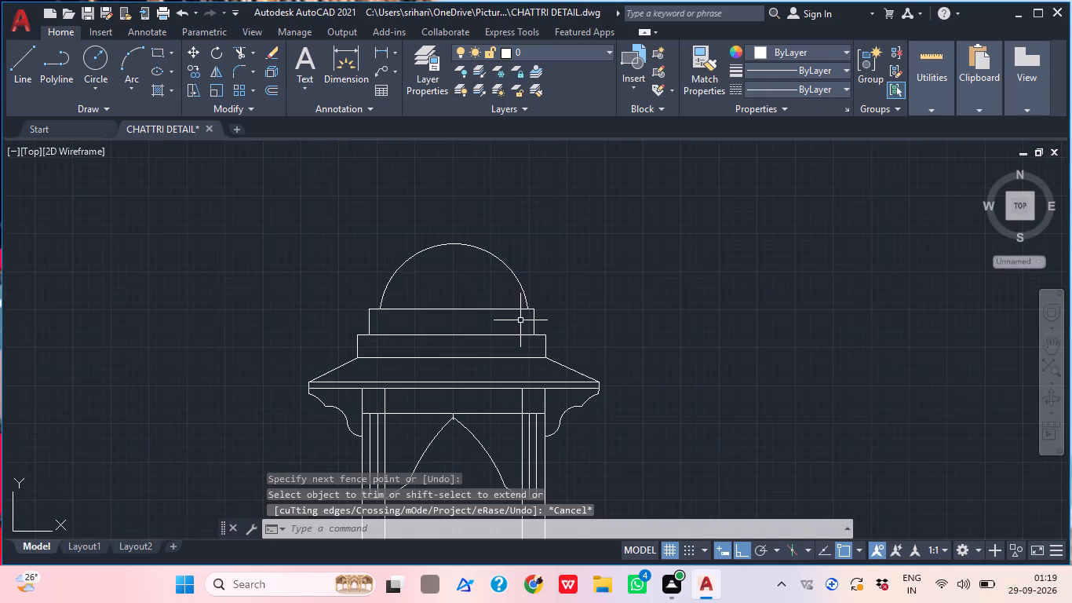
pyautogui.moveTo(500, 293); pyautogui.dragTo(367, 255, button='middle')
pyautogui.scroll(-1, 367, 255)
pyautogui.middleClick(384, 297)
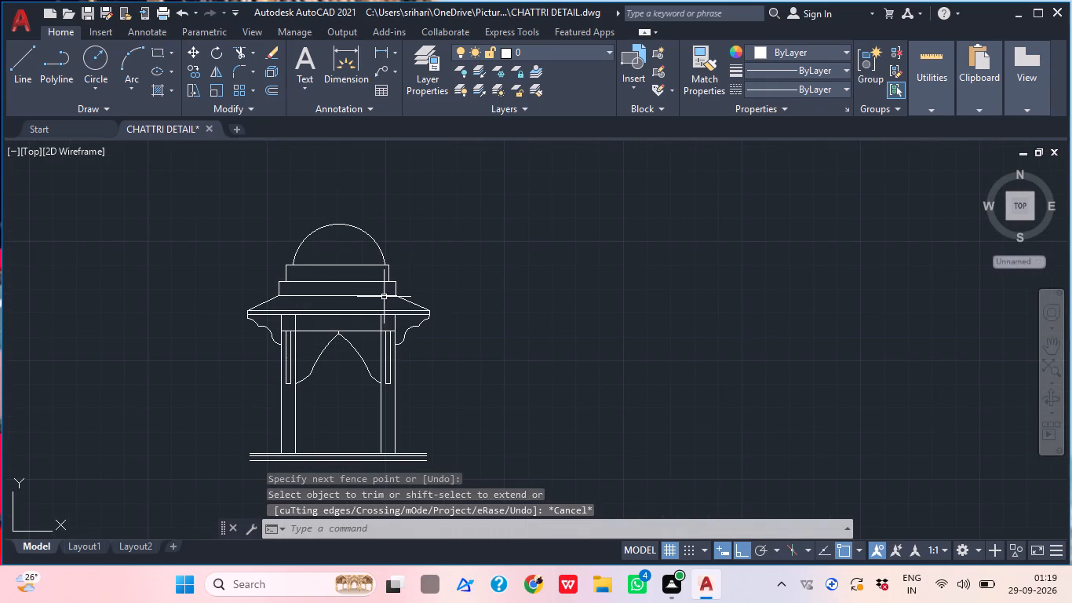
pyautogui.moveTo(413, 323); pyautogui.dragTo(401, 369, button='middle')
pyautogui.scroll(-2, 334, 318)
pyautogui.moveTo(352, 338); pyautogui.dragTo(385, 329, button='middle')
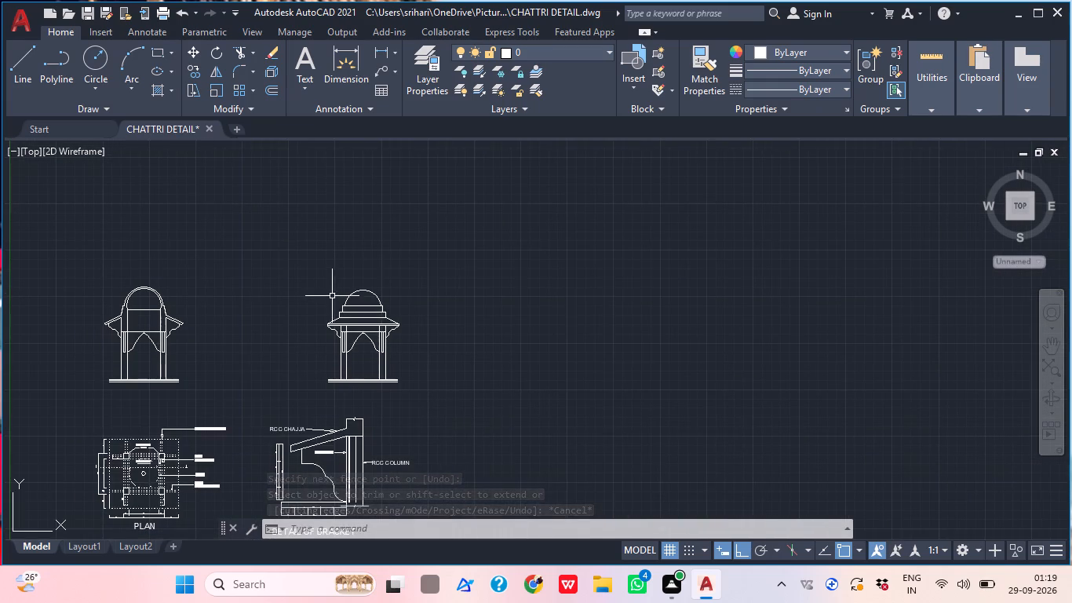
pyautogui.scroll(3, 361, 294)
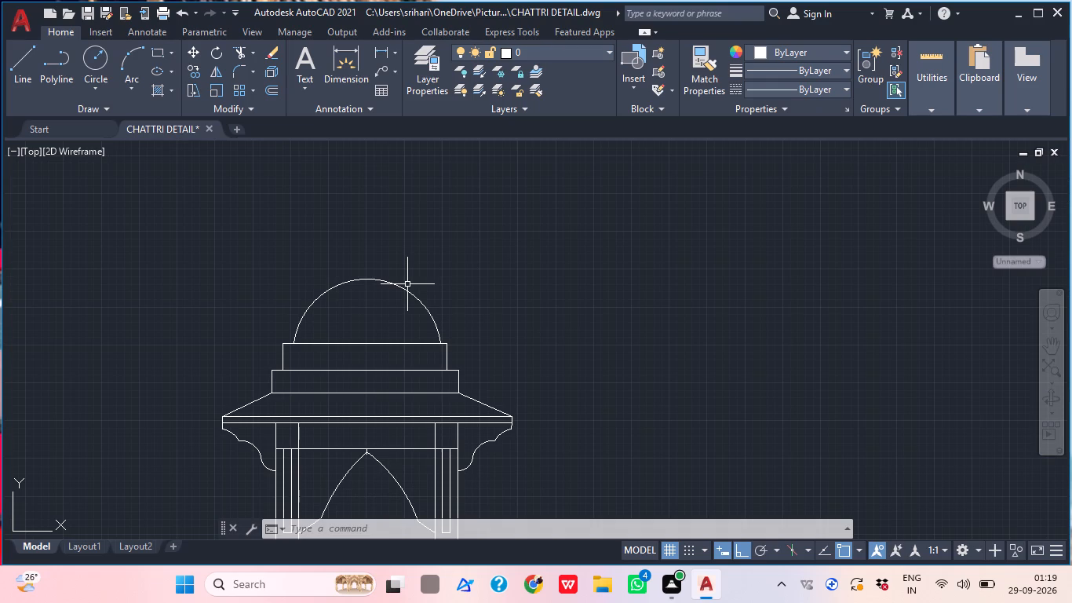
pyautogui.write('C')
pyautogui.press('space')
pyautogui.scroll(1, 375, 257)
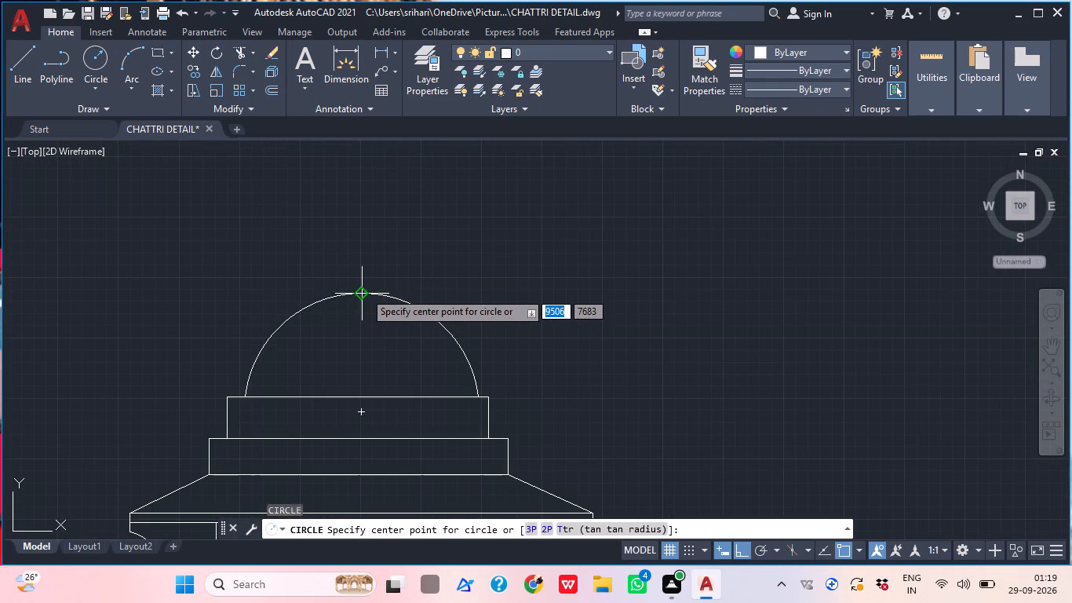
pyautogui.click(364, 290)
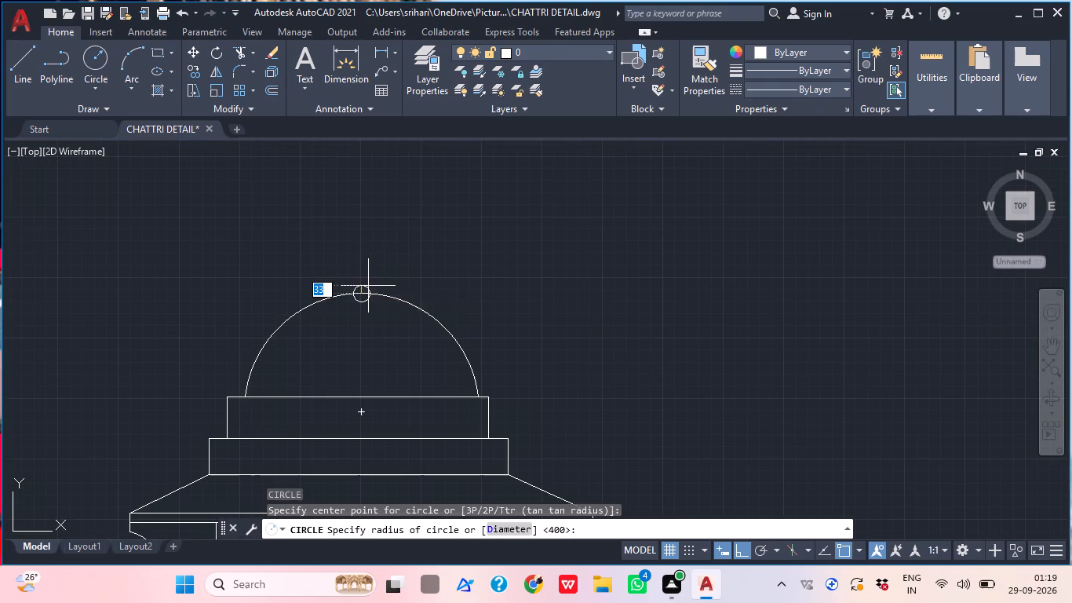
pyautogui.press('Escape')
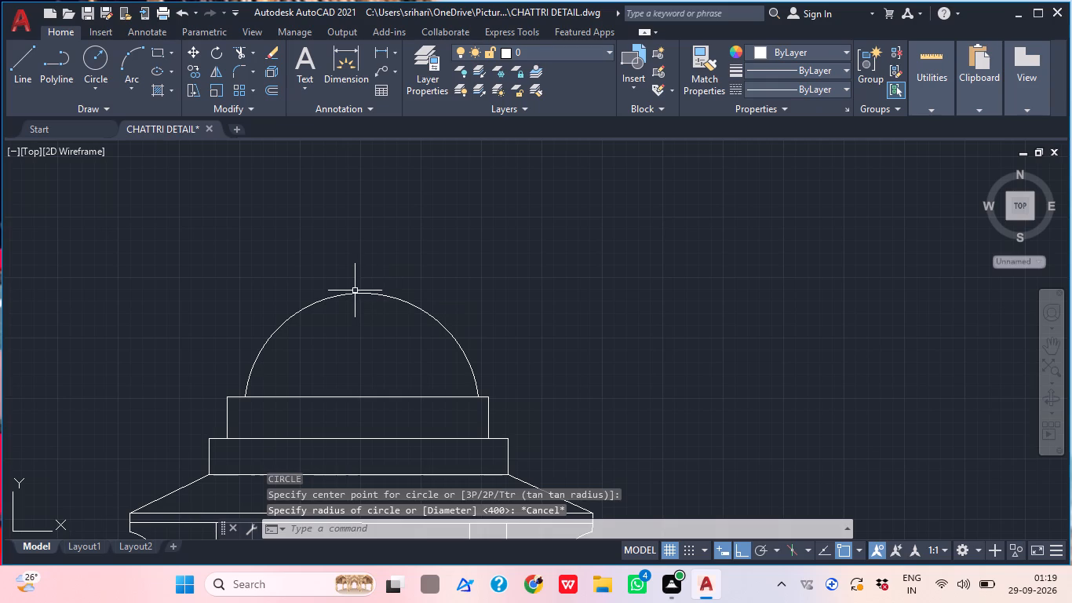
# Draw a vertical finial line about 163 long upward from the dome arc's apex.
pyautogui.write('L')
pyautogui.press('space')
pyautogui.click(360, 289)
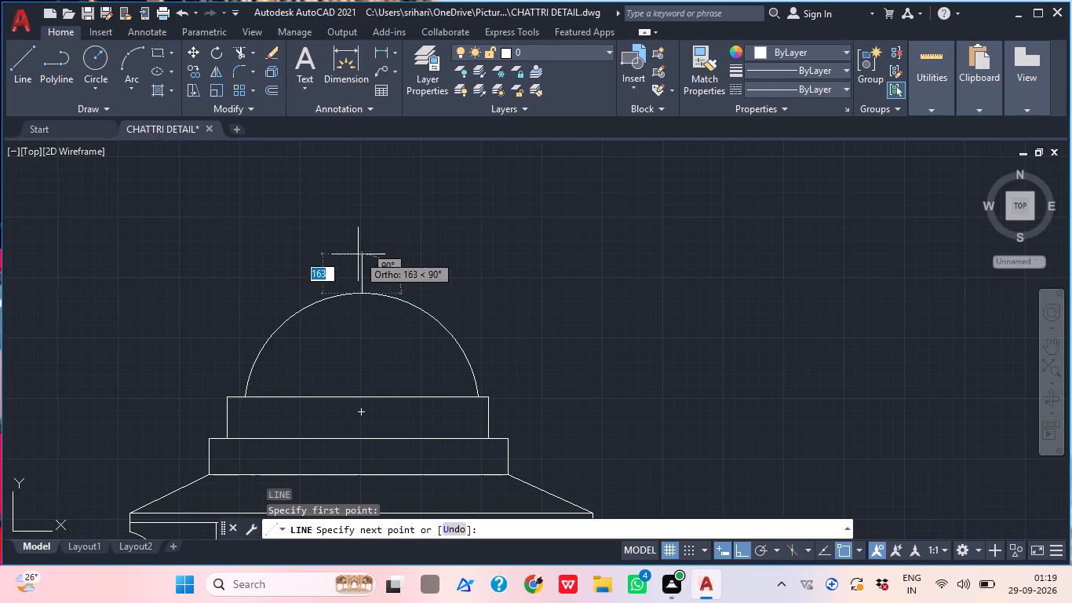
pyautogui.click(358, 254)
pyautogui.press('Escape')
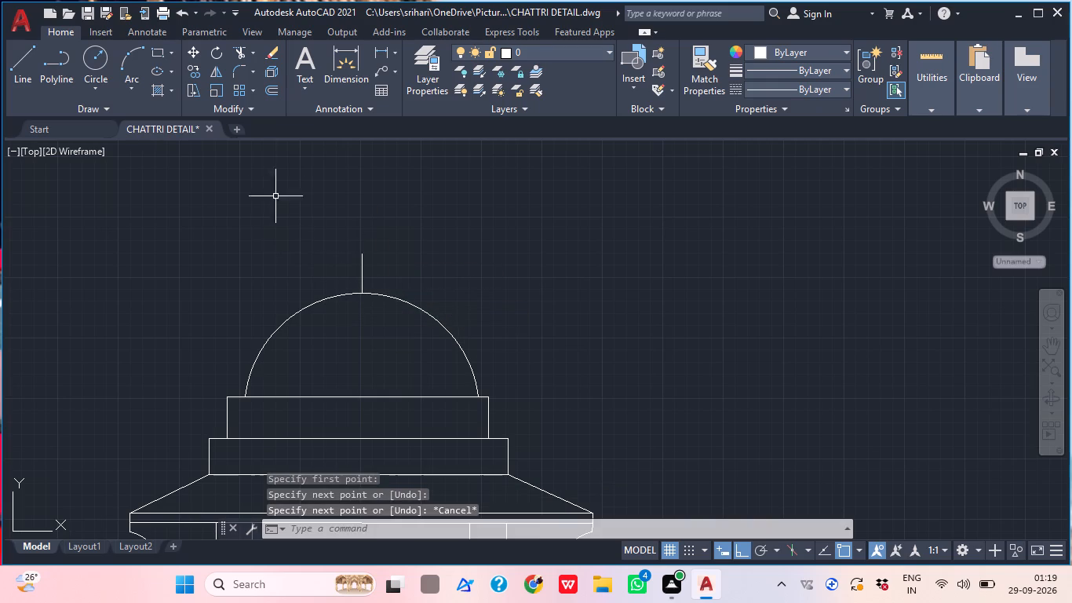
# Draw a small three-point arc from the dome apex through the finial line about 49 above, ending about 14 to its right.
pyautogui.click(137, 58)
pyautogui.scroll(3, 350, 301)
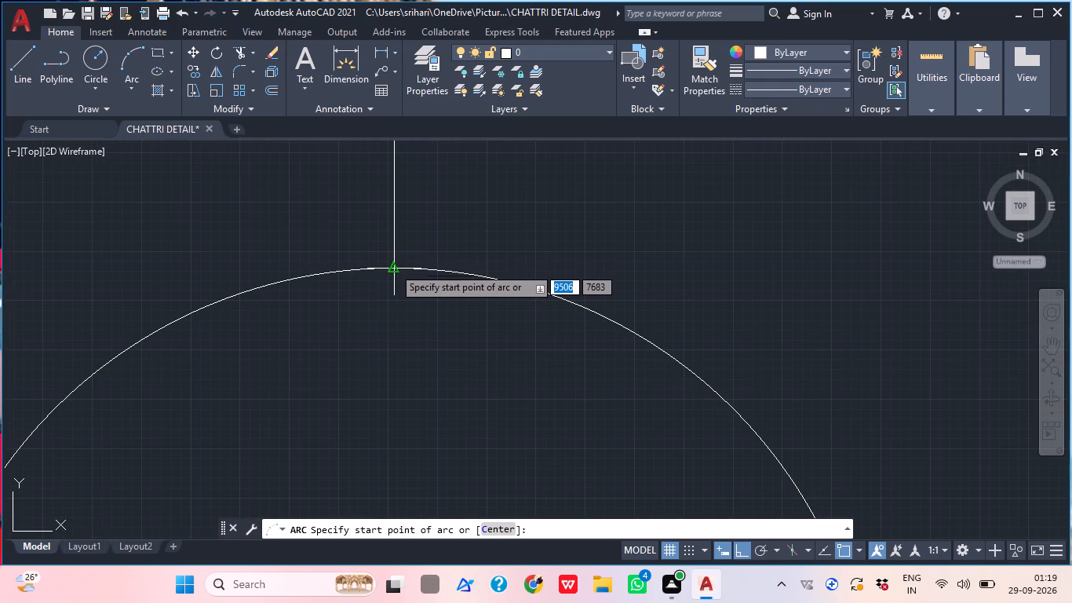
pyautogui.click(392, 267)
pyautogui.click(394, 220)
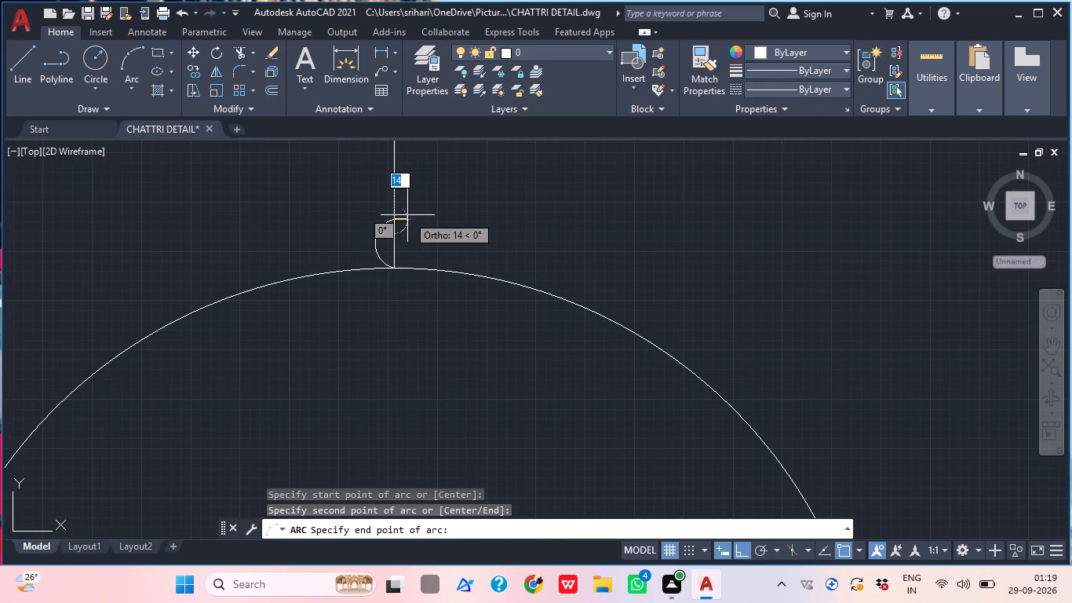
pyautogui.click(407, 215)
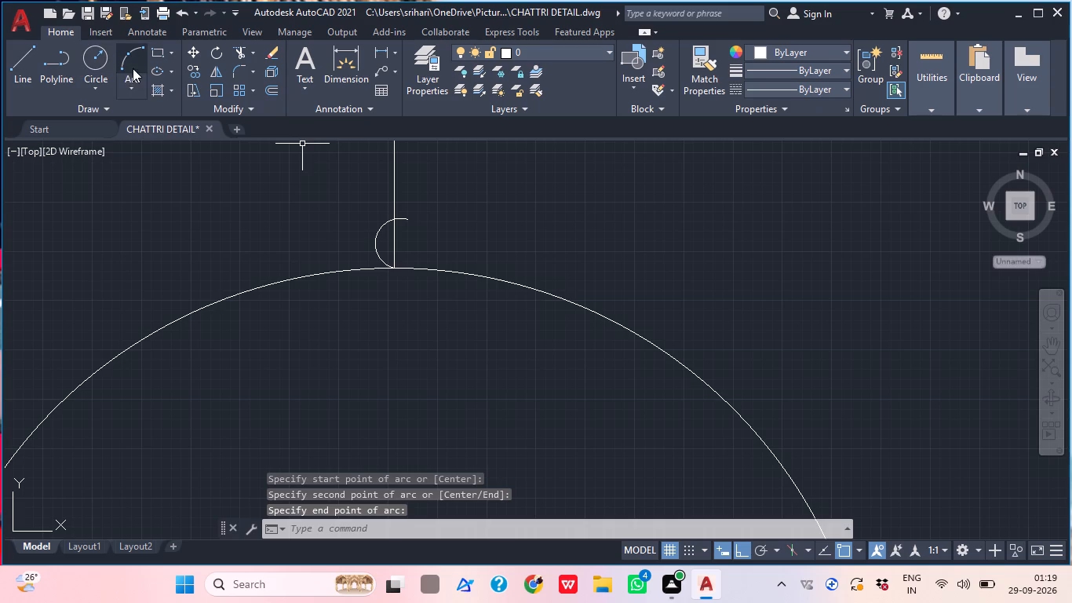
# Draw a second three-point arc from the small arc's upper crossing with the finial line through the dome apex to the small arc's right end.
pyautogui.click(133, 67)
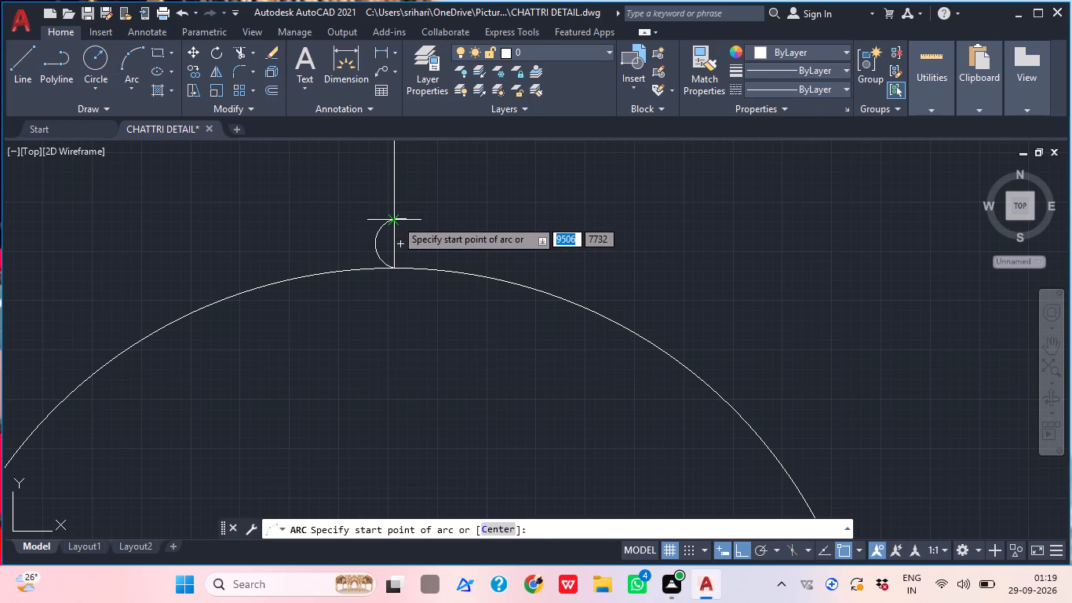
pyautogui.click(396, 219)
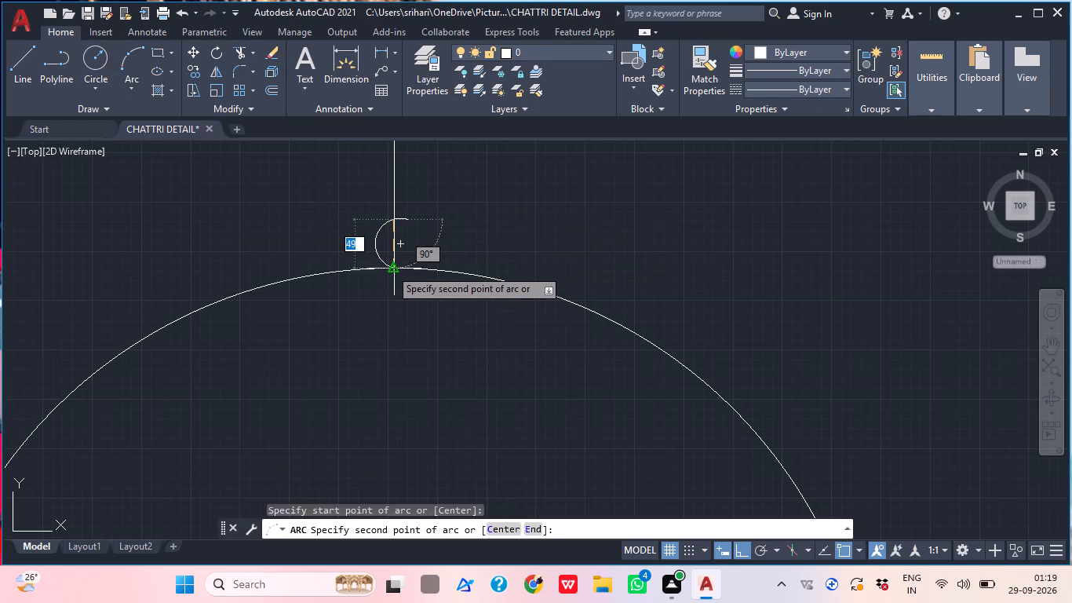
pyautogui.click(390, 269)
pyautogui.moveTo(426, 235); pyautogui.dragTo(519, 243, button='middle')
pyautogui.scroll(1, 451, 196)
pyautogui.moveTo(451, 196); pyautogui.dragTo(509, 221, button='middle')
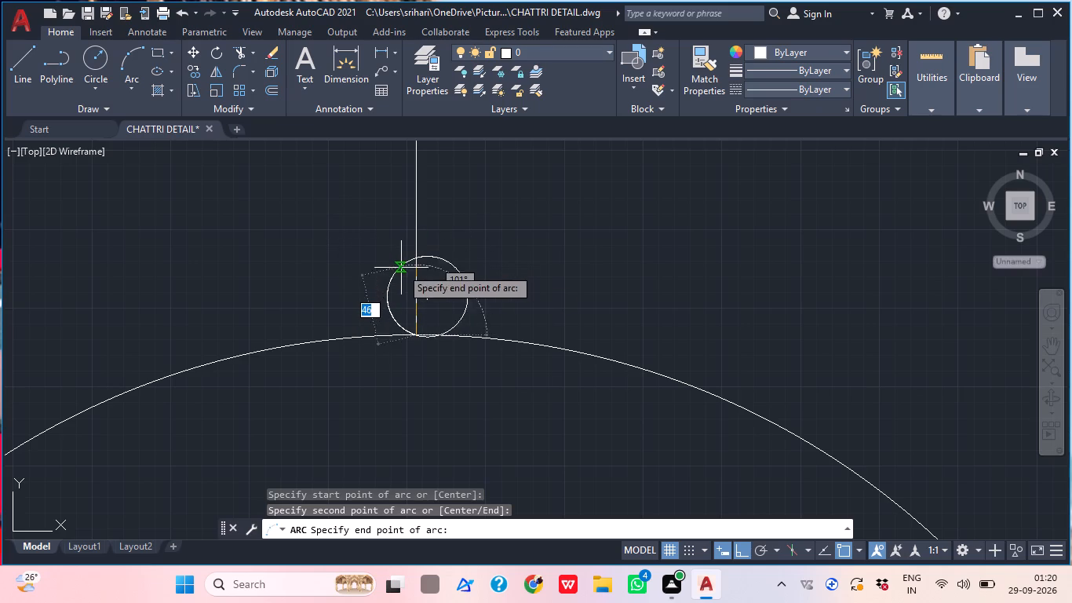
pyautogui.scroll(-1, 399, 282)
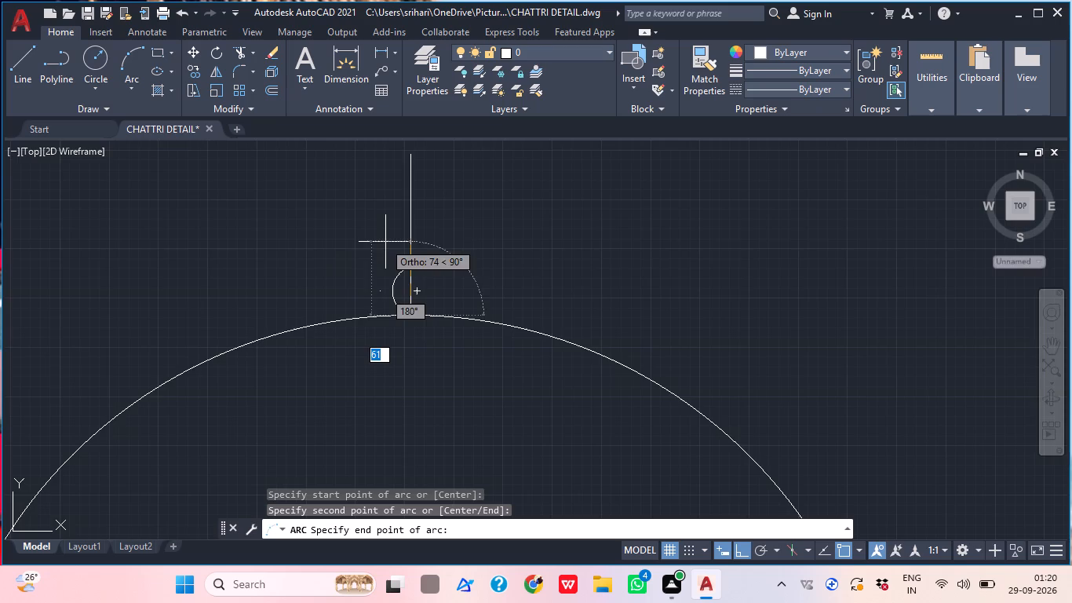
pyautogui.moveTo(384, 232); pyautogui.dragTo(415, 285, button='middle')
pyautogui.scroll(-1, 384, 232)
pyautogui.scroll(2, 415, 285)
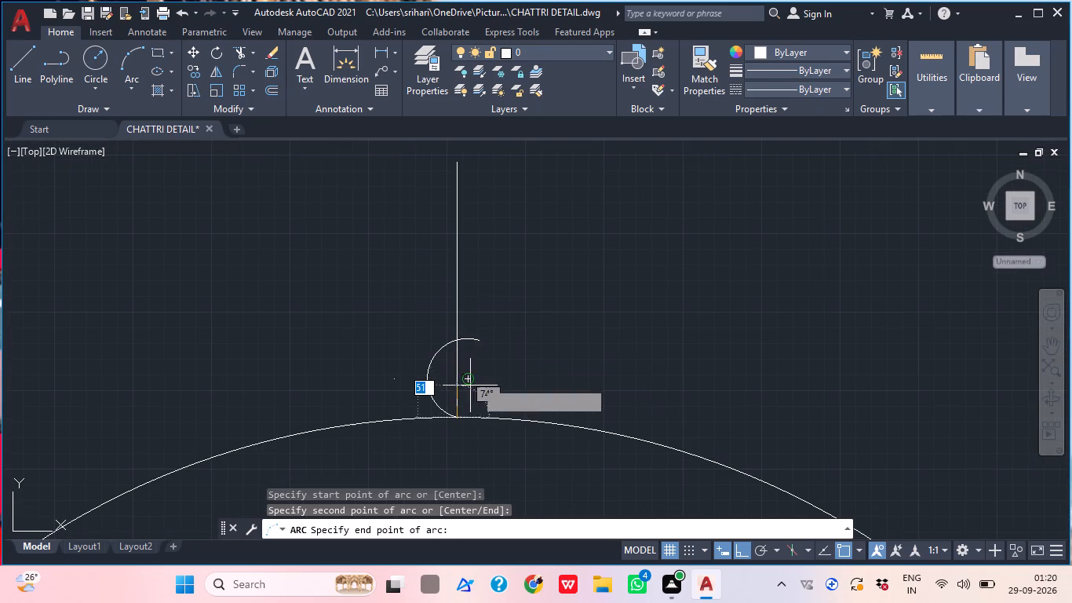
pyautogui.click(476, 340)
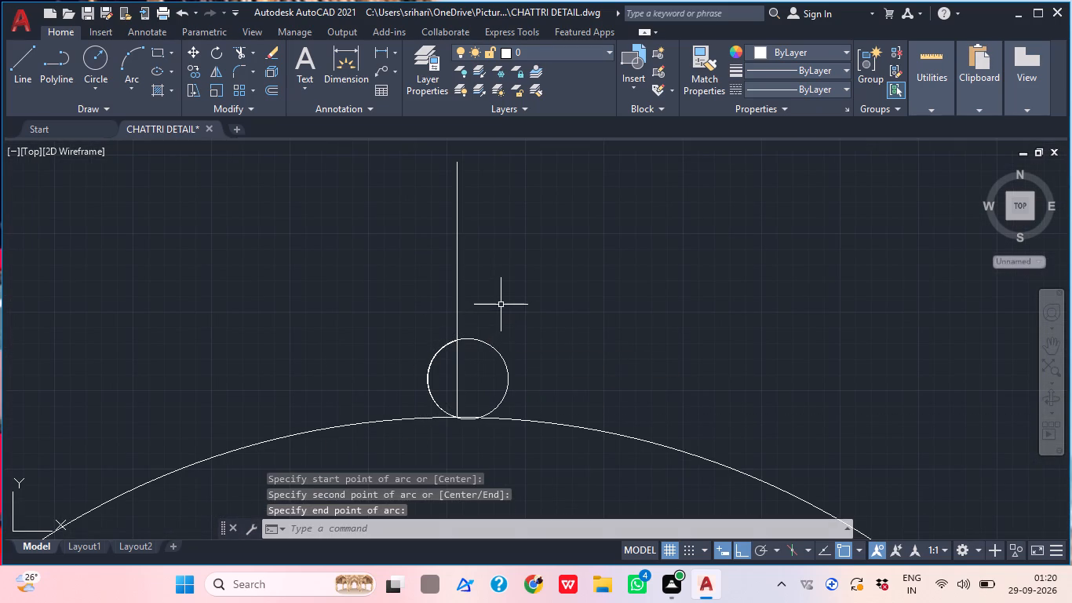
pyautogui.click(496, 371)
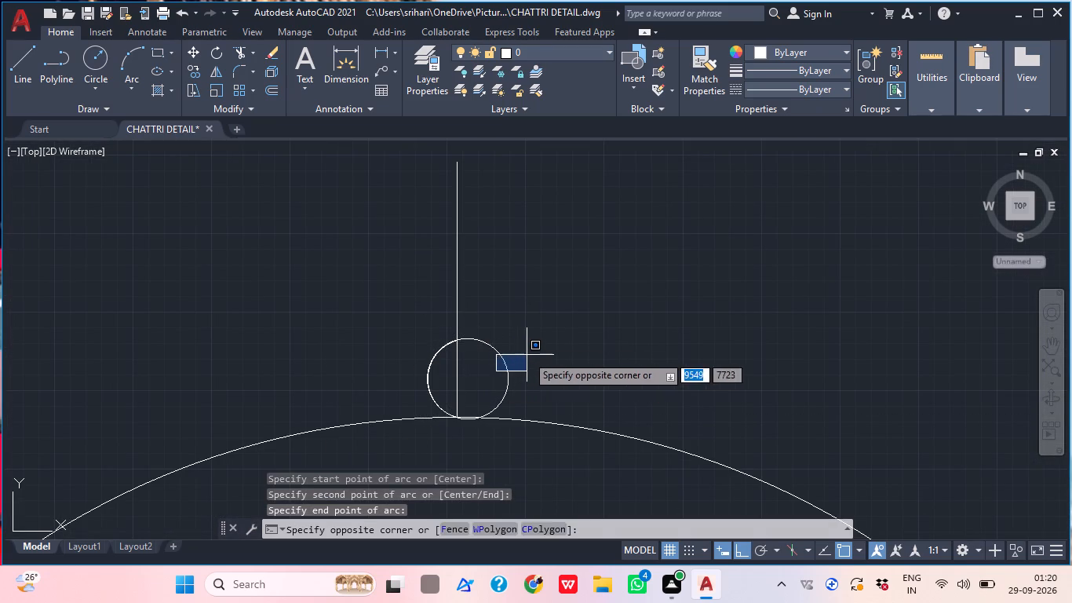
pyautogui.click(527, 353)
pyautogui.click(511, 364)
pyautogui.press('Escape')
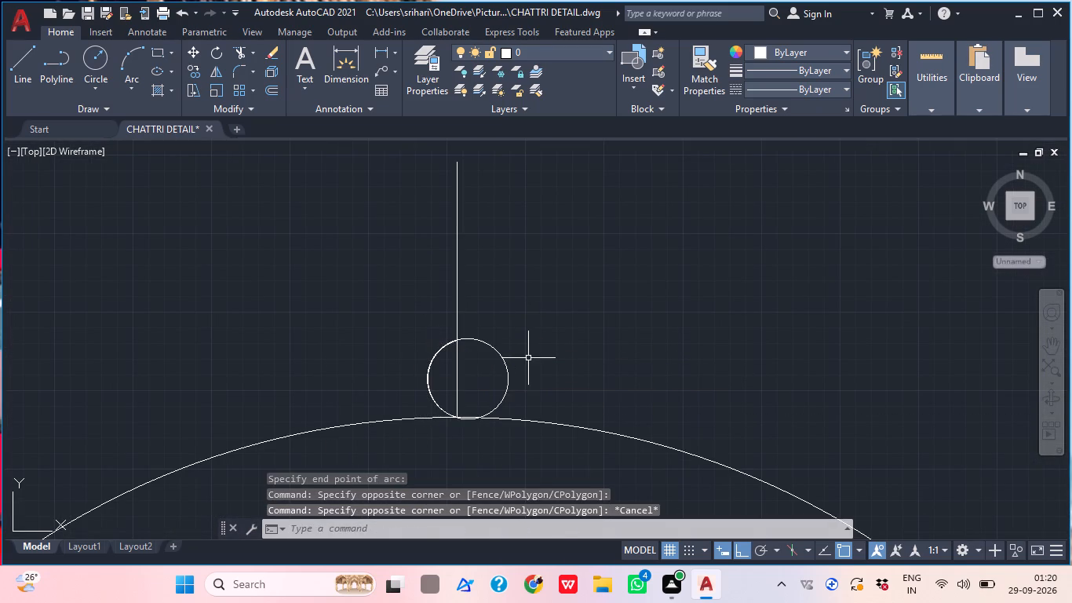
# Erase the two small overlapping arcs drawn around the base of the finial line.
pyautogui.click(528, 358)
pyautogui.click(476, 362)
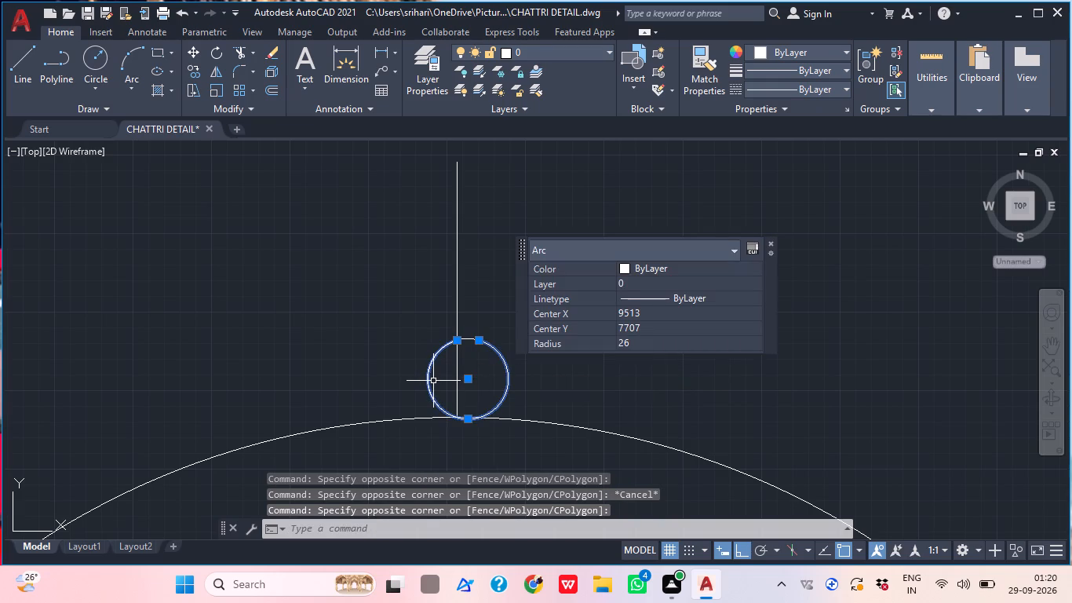
pyautogui.press('Delete')
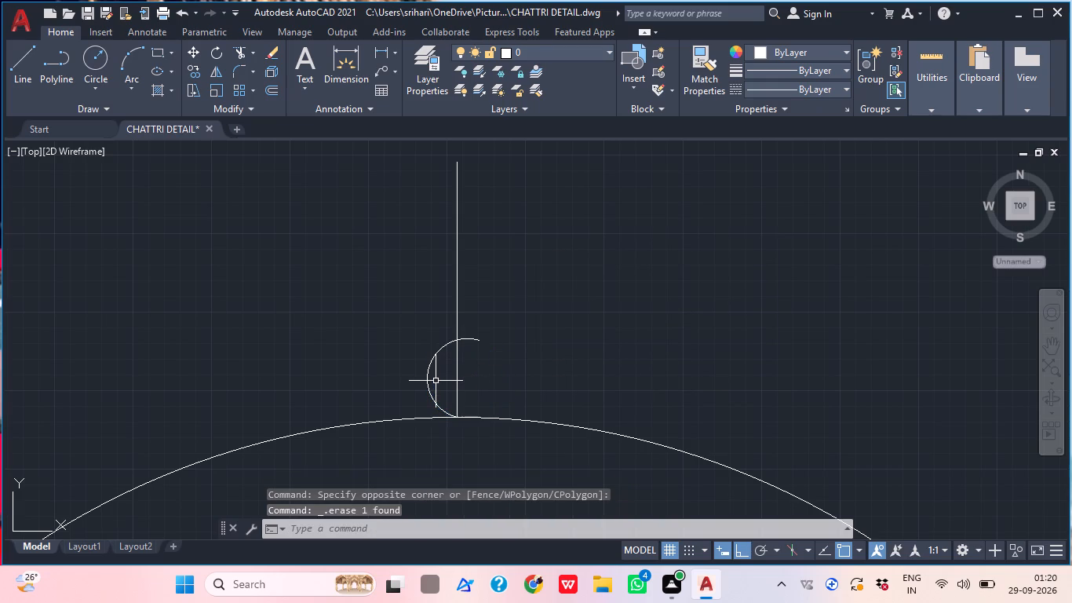
pyautogui.click(435, 378)
pyautogui.click(406, 378)
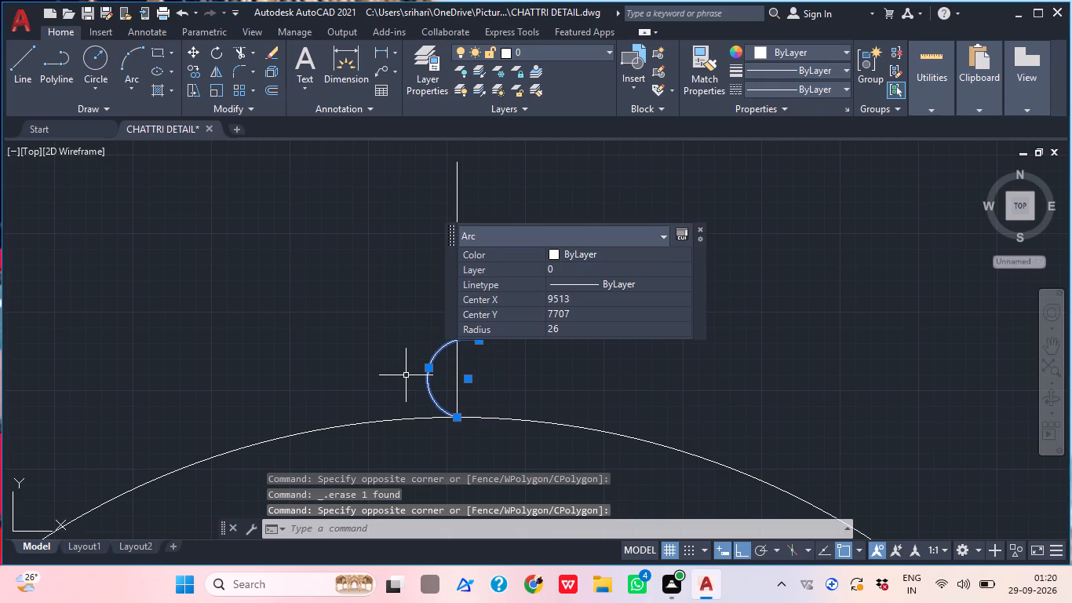
pyautogui.press('Delete')
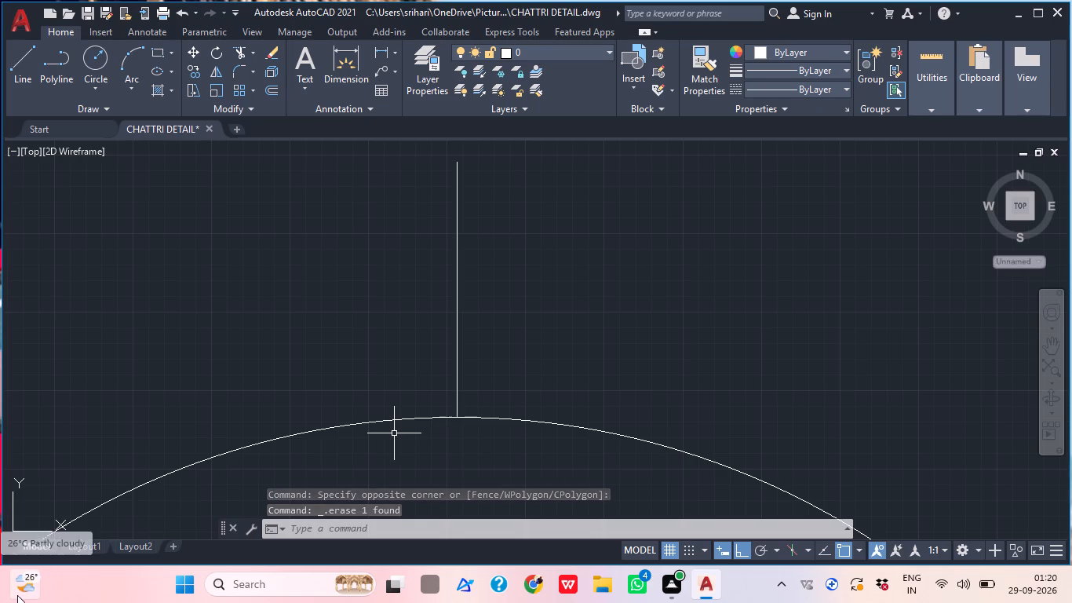
# Draw a circle of radius about 45 centred on the finial line, reaching down to the dome arc's apex.
pyautogui.press('c')
pyautogui.press('space')
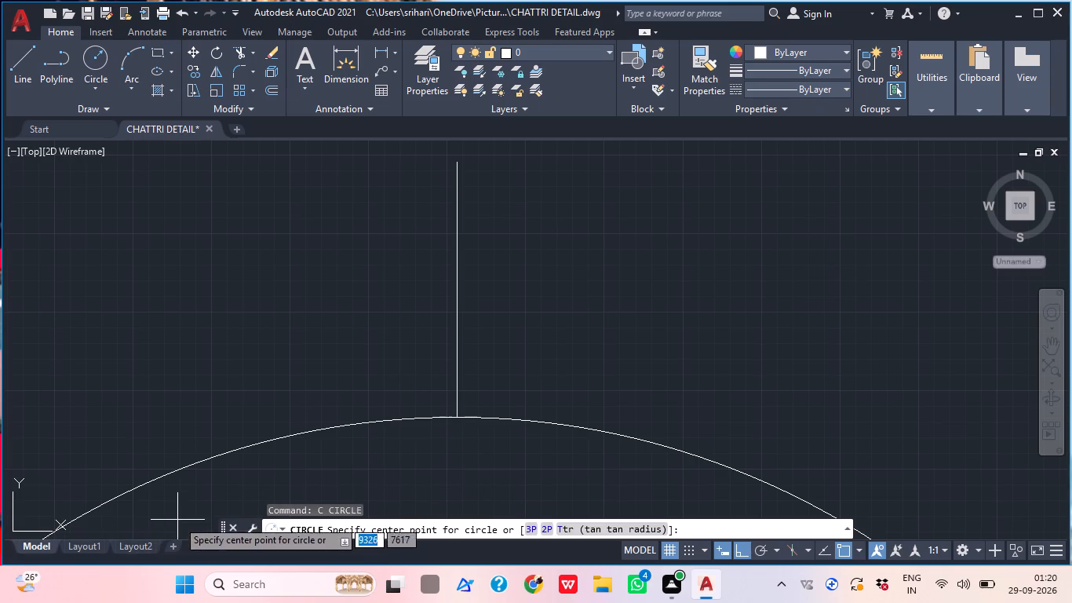
pyautogui.click(454, 349)
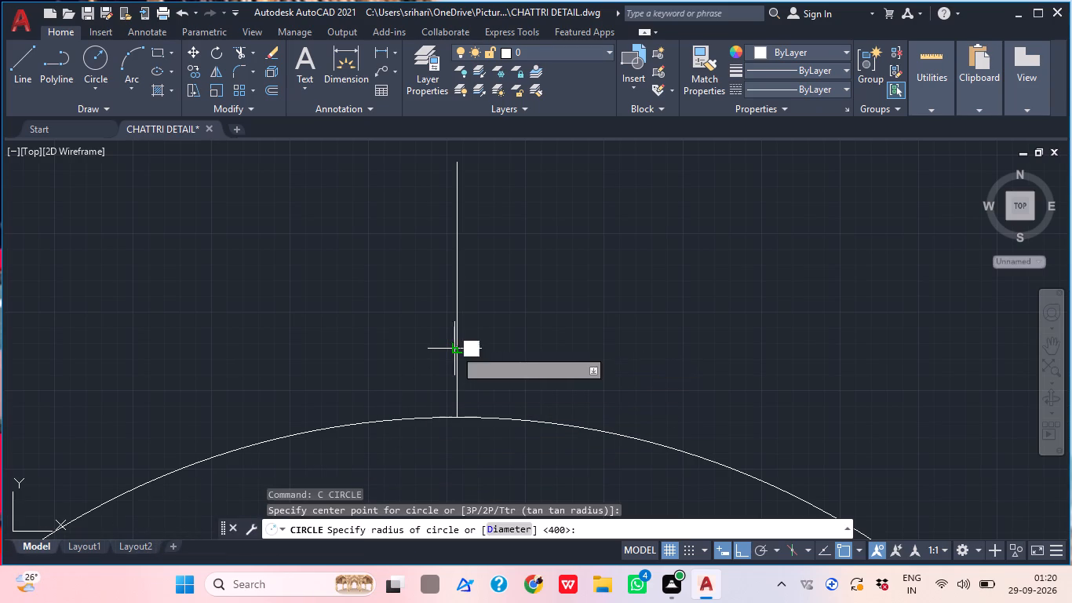
pyautogui.click(469, 413)
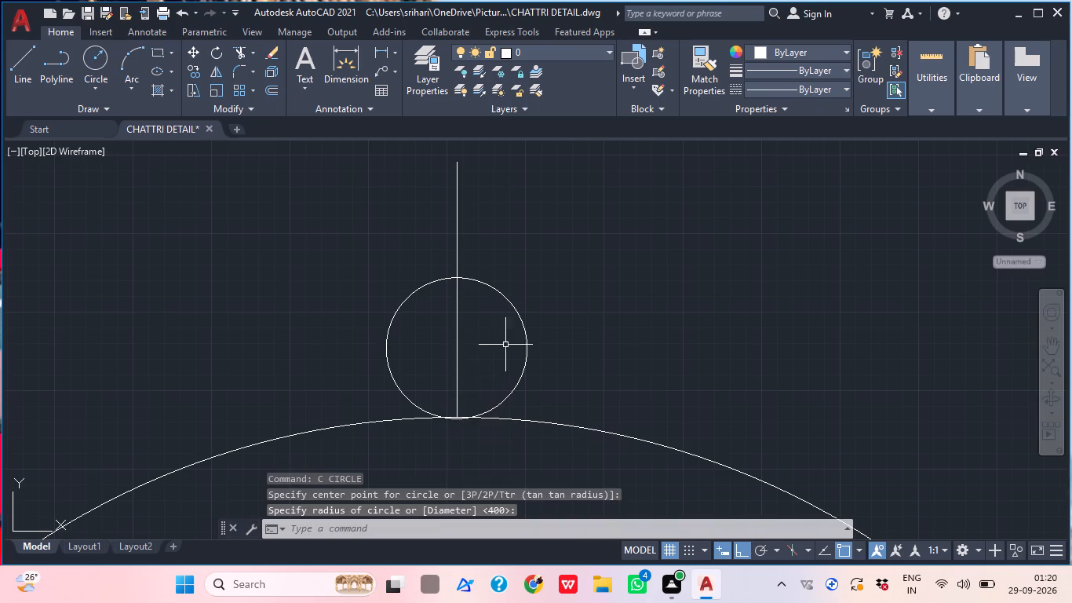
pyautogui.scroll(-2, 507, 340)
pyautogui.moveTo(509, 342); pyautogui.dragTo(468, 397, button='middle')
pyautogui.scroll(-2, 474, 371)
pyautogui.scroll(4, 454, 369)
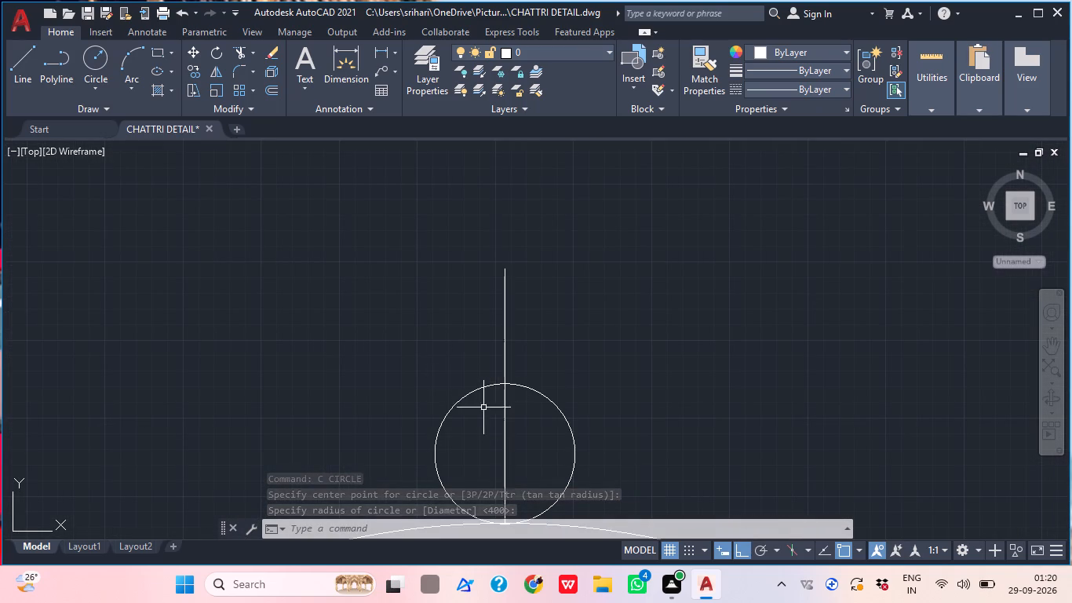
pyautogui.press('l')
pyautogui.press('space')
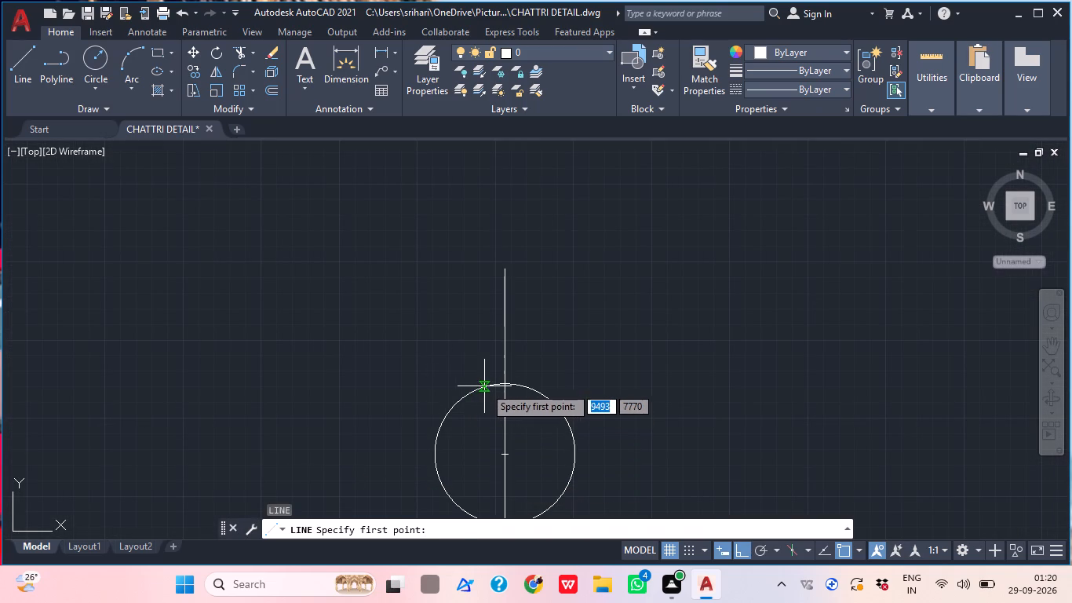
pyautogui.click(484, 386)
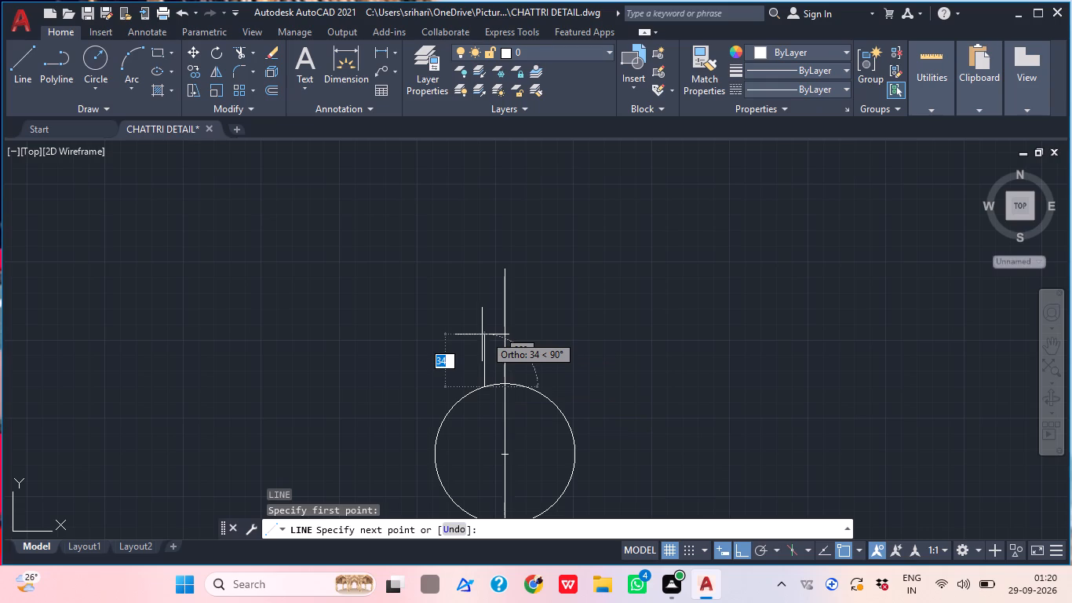
# Turn Ortho off and draw a three-point arc from the circle's upper left, curving outward and up to about the finial line's top level.
pyautogui.click(744, 553)
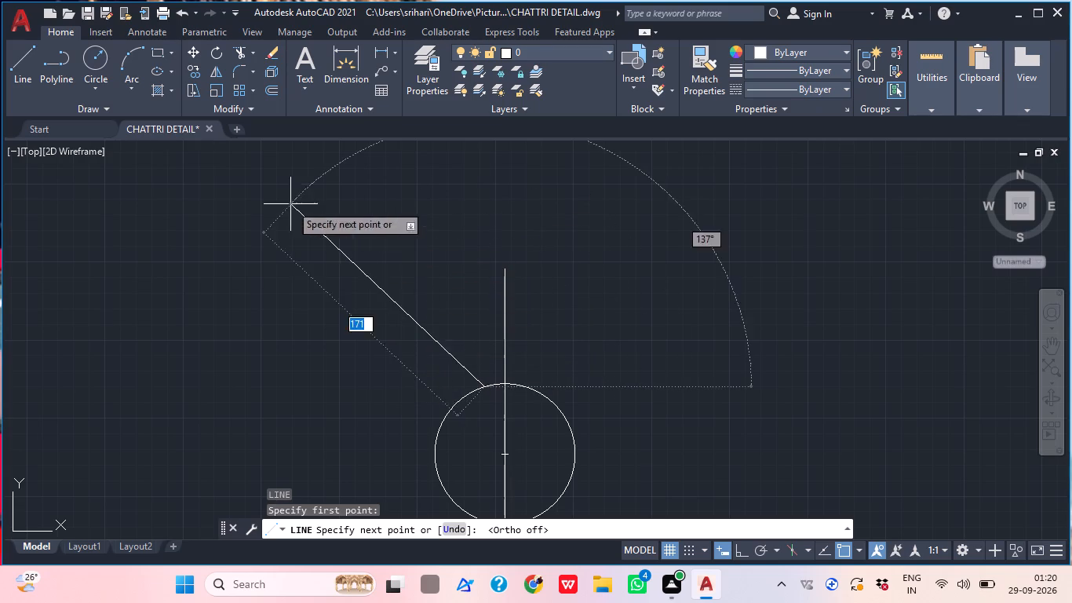
pyautogui.click(117, 71)
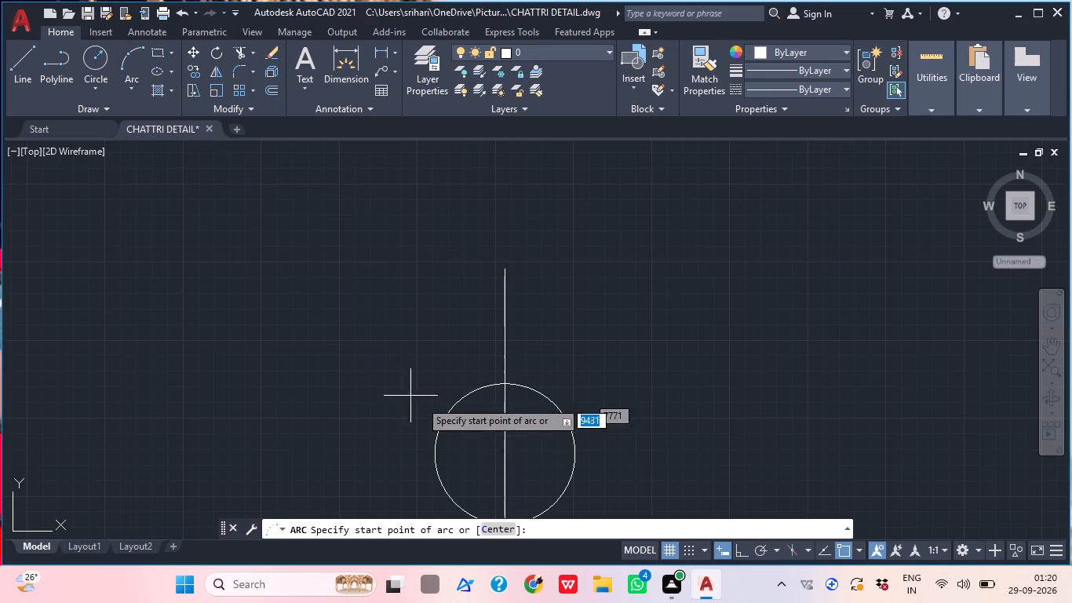
pyautogui.click(481, 384)
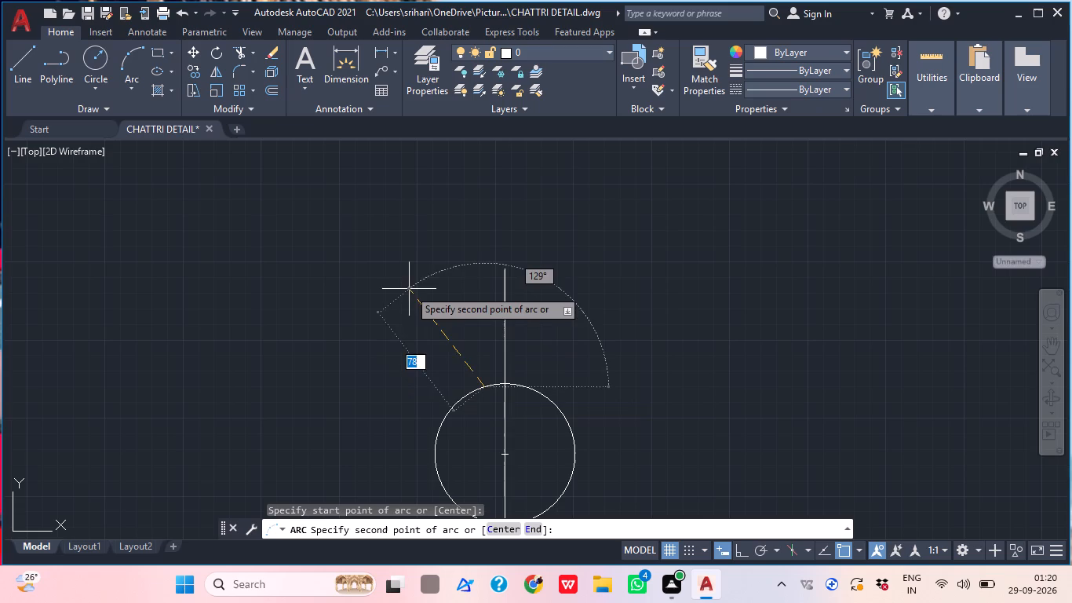
pyautogui.click(421, 289)
pyautogui.click(421, 265)
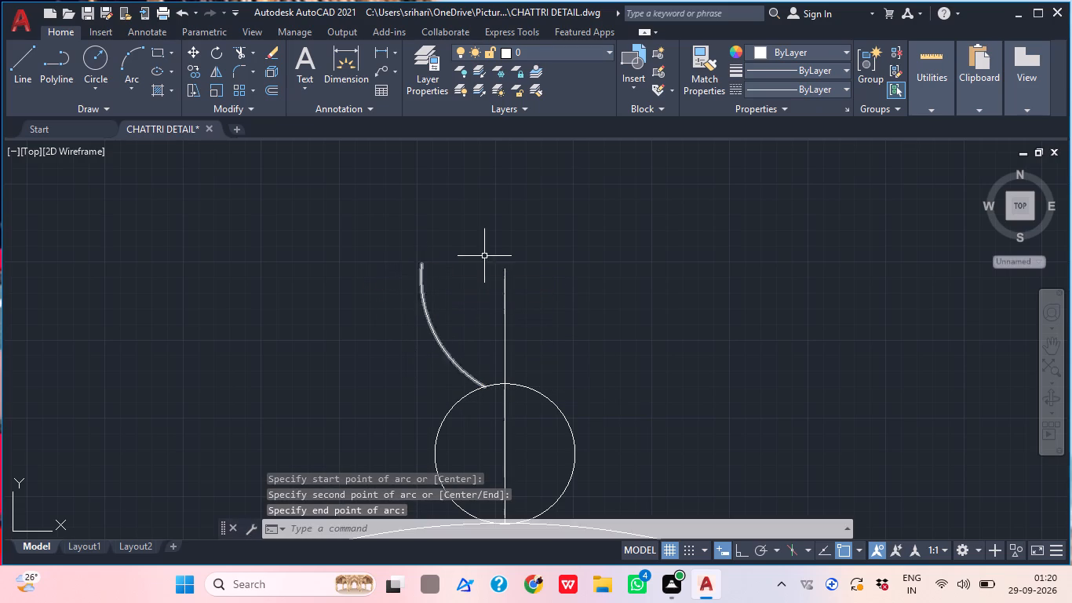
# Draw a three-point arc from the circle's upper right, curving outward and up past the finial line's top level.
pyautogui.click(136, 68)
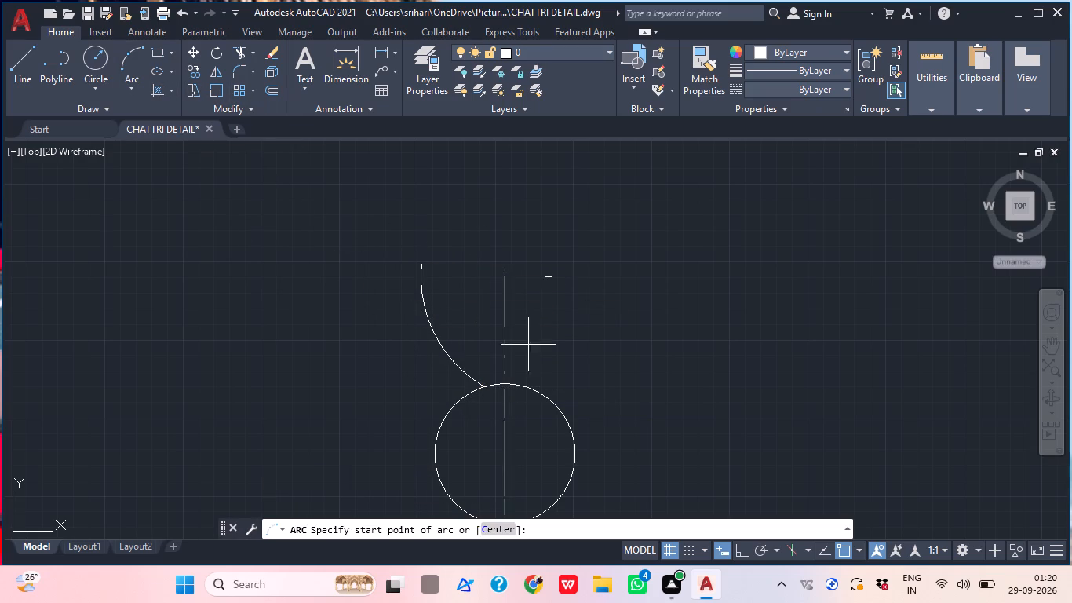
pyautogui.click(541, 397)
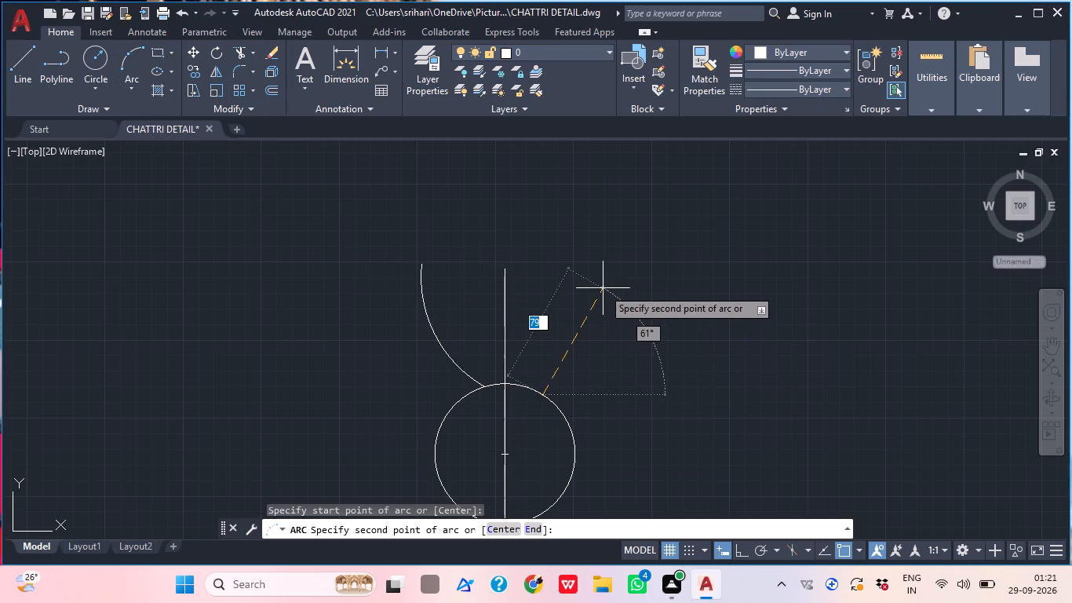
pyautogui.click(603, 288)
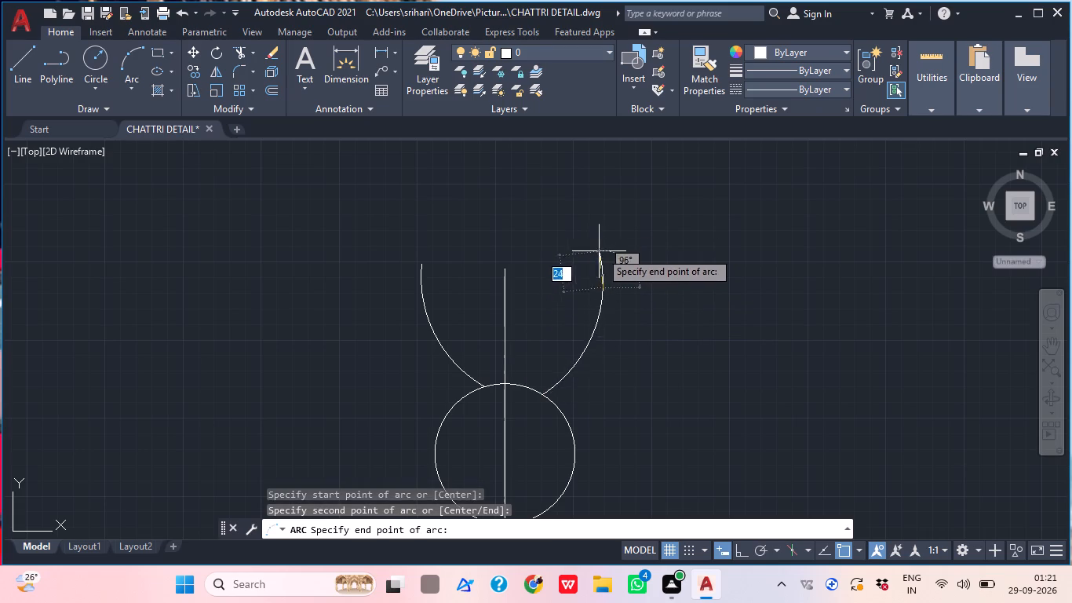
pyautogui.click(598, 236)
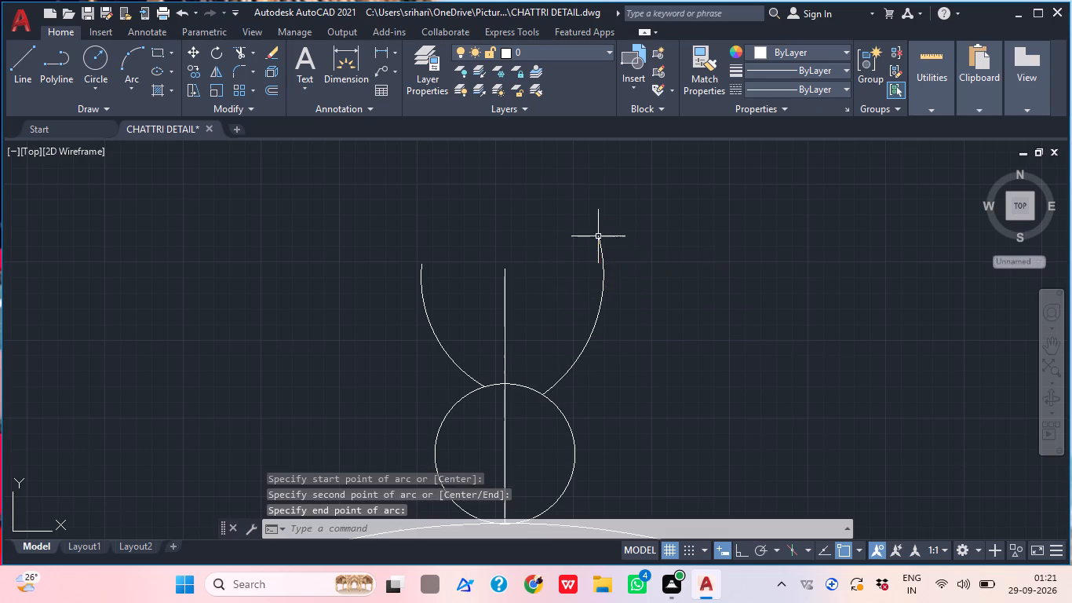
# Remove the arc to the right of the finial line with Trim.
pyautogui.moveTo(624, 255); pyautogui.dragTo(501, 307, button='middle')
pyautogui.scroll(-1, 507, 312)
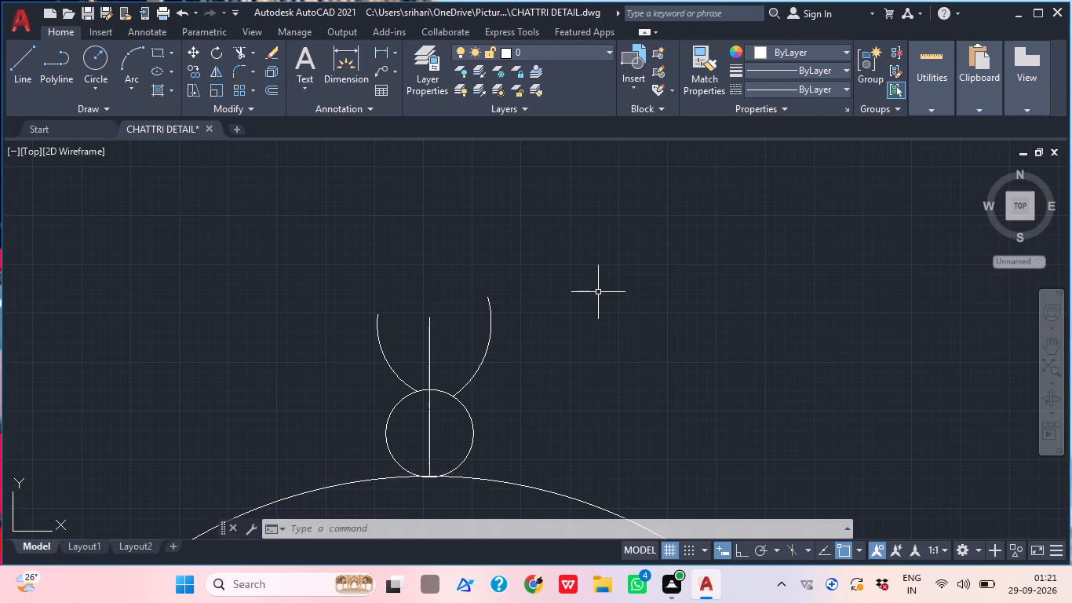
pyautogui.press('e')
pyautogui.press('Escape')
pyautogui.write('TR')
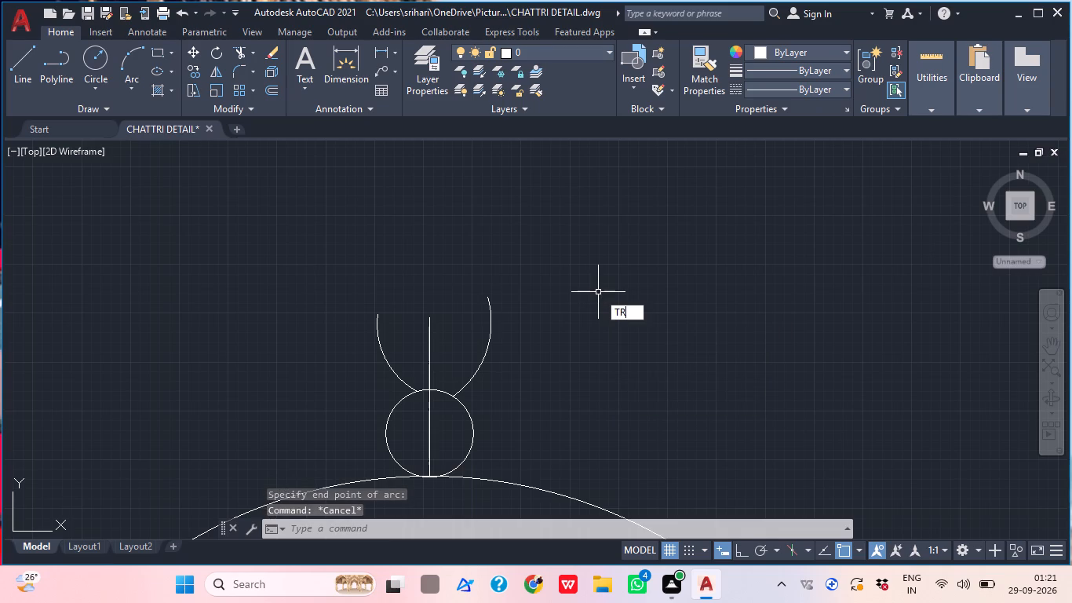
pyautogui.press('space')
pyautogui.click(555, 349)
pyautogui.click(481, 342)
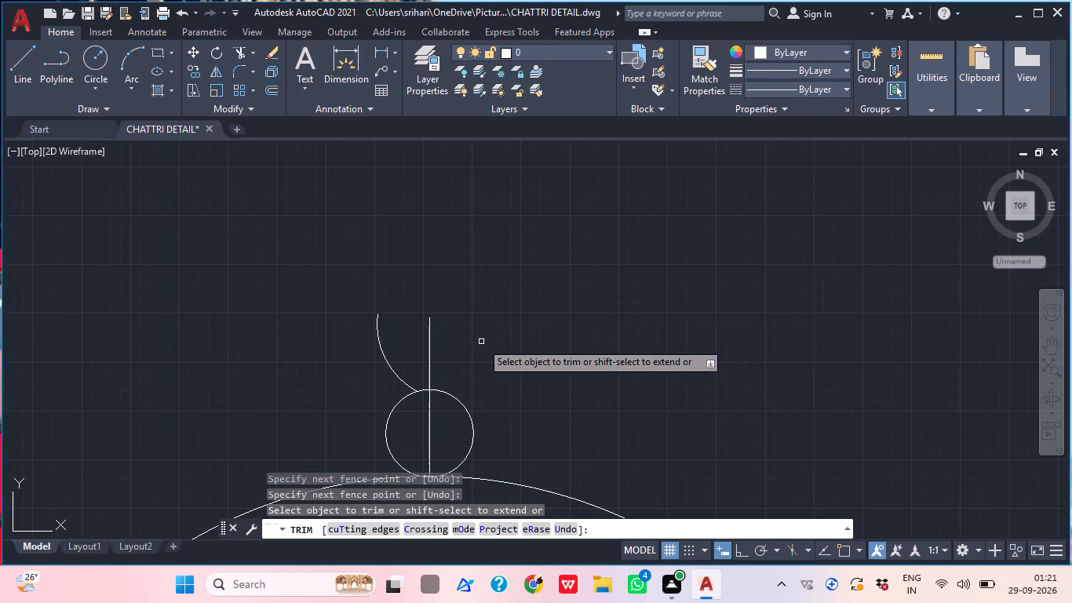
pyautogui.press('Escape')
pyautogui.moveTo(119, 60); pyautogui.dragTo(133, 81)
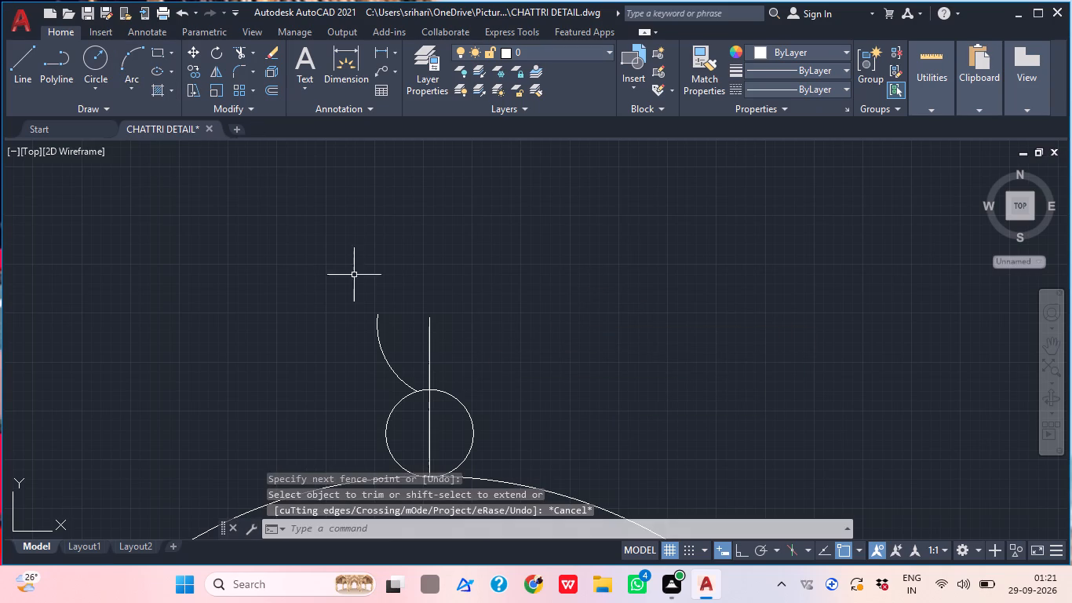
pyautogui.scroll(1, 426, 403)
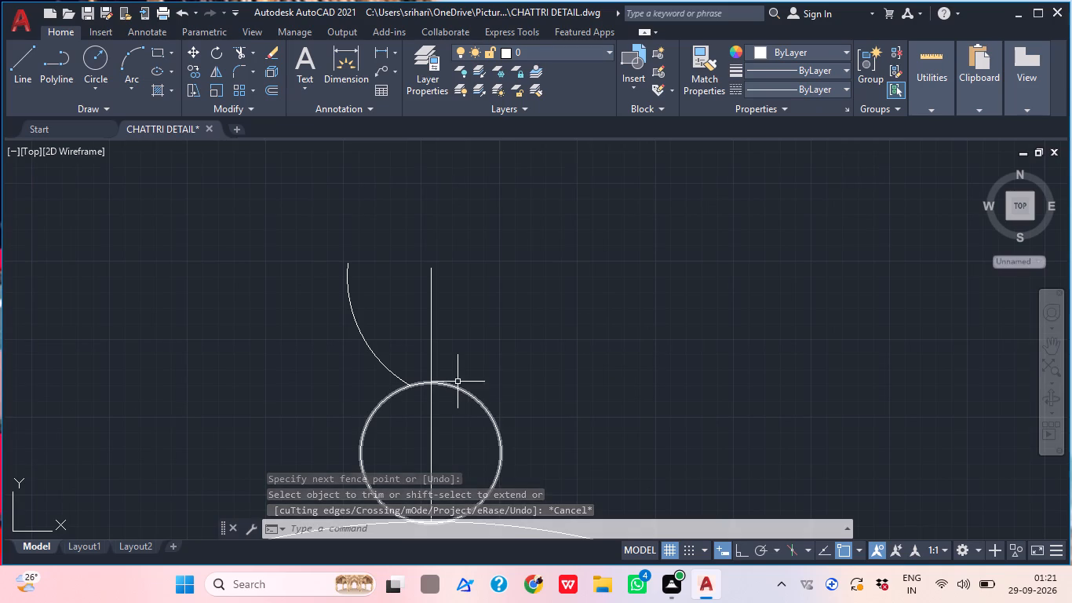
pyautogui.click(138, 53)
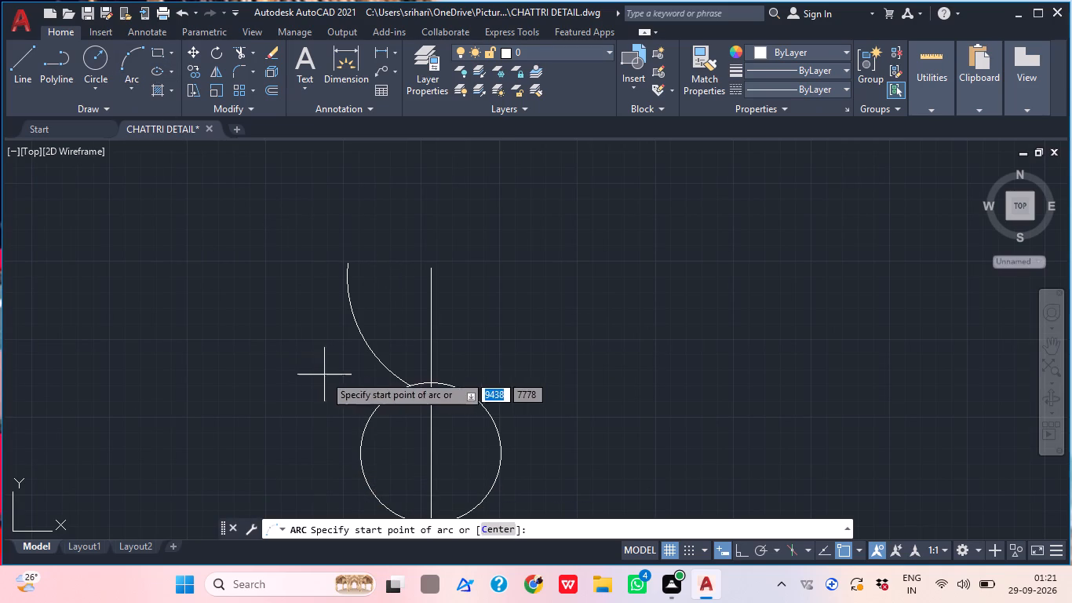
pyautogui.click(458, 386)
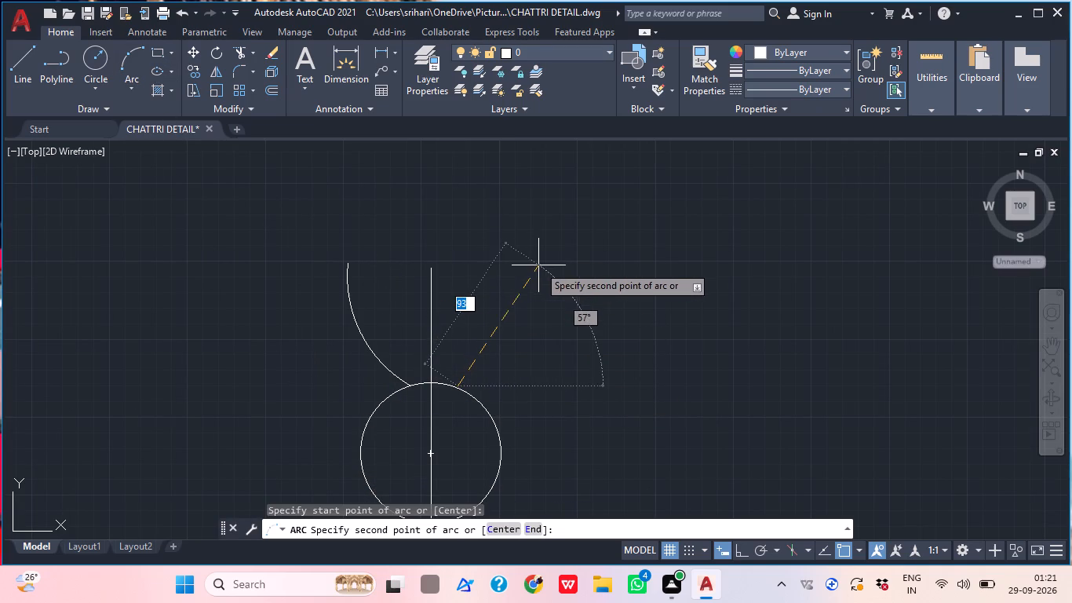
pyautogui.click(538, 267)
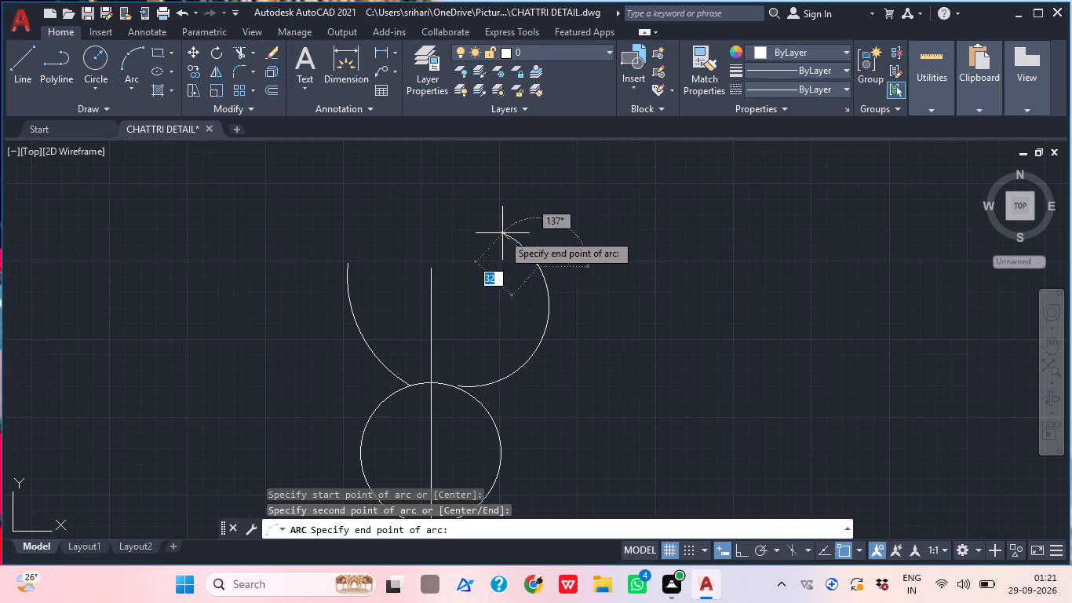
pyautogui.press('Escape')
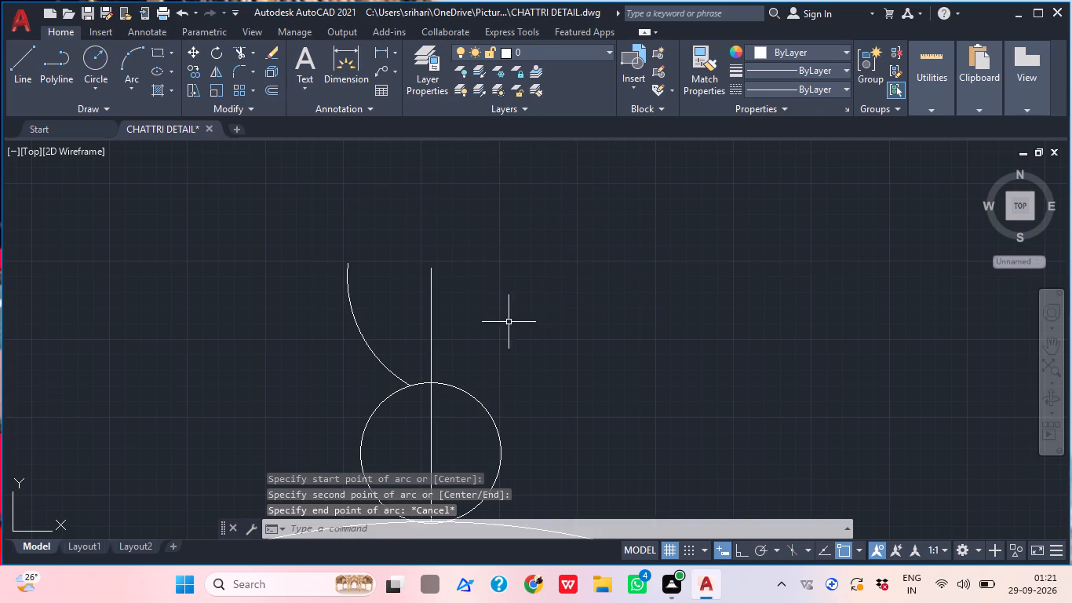
# Draw a three-point arc from the circle's upper right, opposite the left arc, curving outward and ending about 29 above its second point.
pyautogui.click(116, 54)
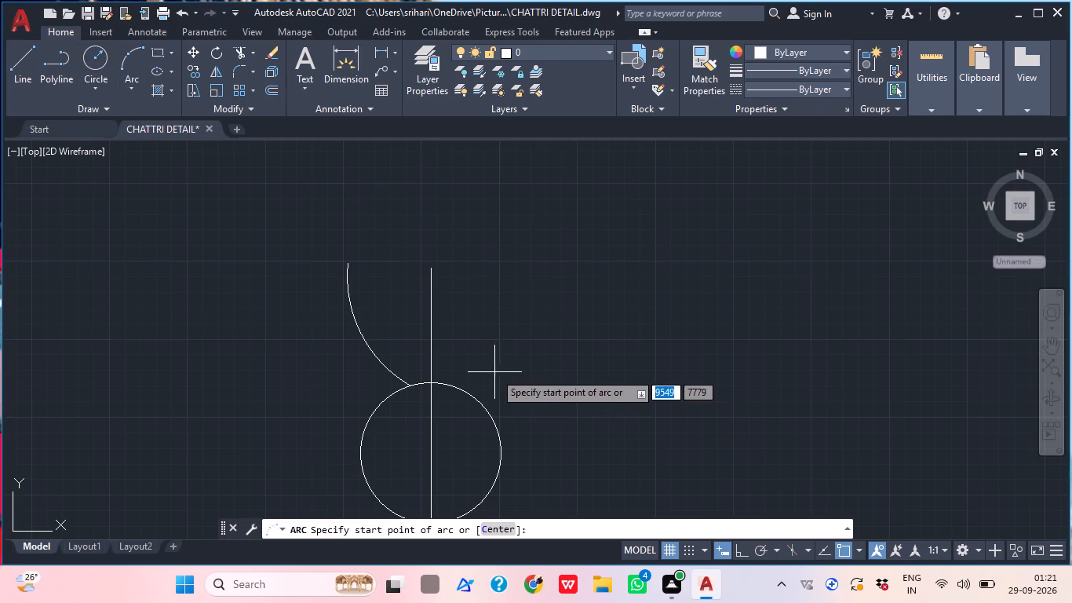
pyautogui.scroll(4, 455, 392)
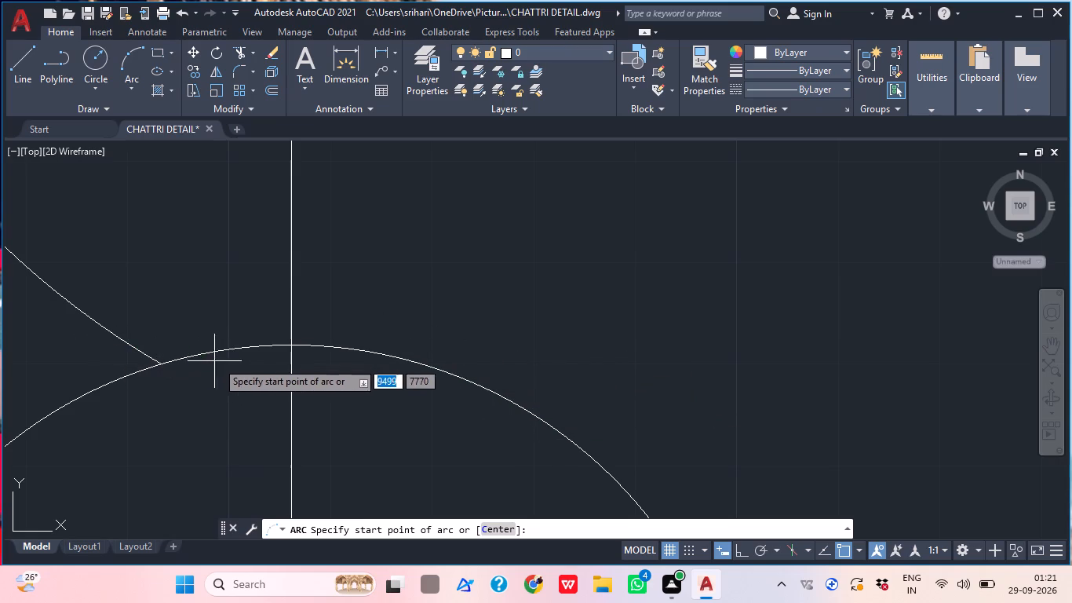
pyautogui.click(403, 360)
pyautogui.scroll(-4, 412, 348)
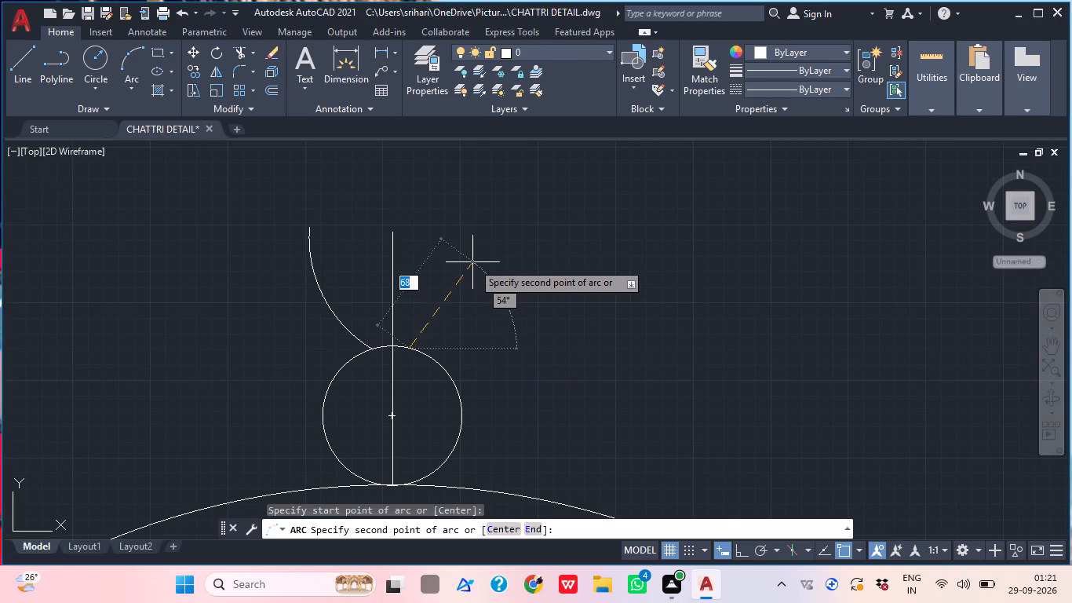
pyautogui.click(479, 262)
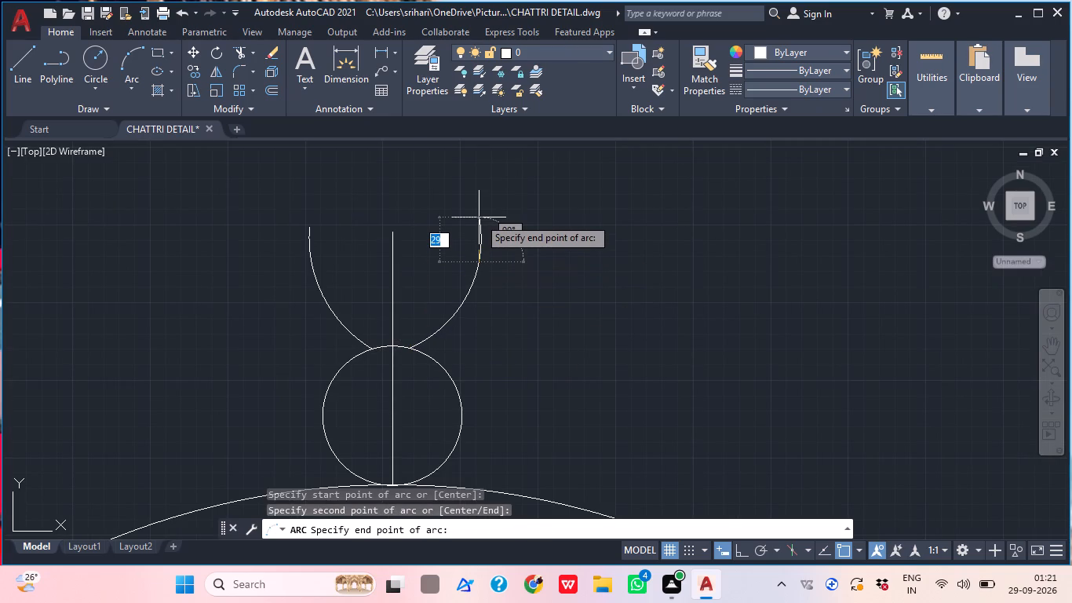
pyautogui.click(479, 217)
# Examine the new finial and dome in the context of the whole chattri elevation and the neighbouring drawings.
pyautogui.moveTo(494, 291); pyautogui.dragTo(476, 321, button='middle')
pyautogui.scroll(-3, 473, 321)
pyautogui.moveTo(489, 342); pyautogui.dragTo(417, 377, button='middle')
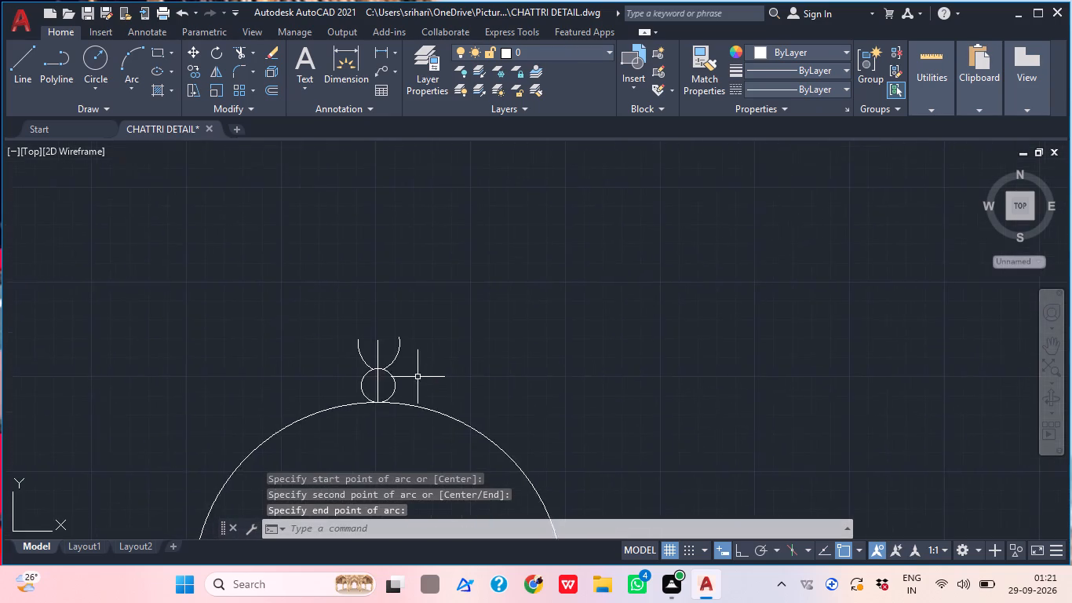
pyautogui.scroll(-4, 439, 350)
pyautogui.moveTo(547, 410); pyautogui.dragTo(363, 241, button='middle')
pyautogui.scroll(-2, 369, 239)
pyautogui.moveTo(370, 296); pyautogui.dragTo(403, 311, button='middle')
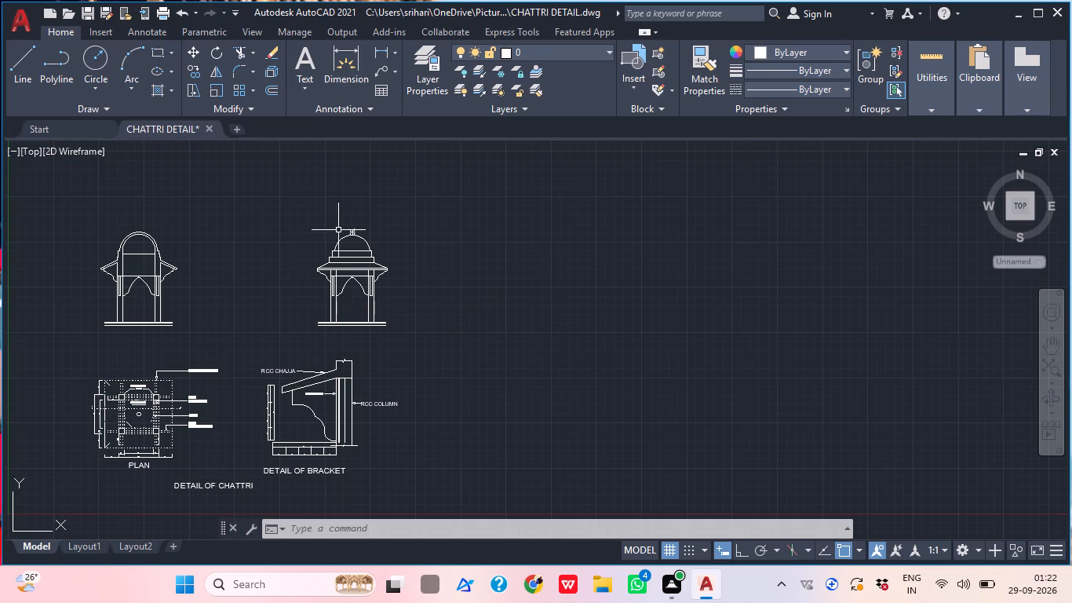
pyautogui.scroll(3, 334, 236)
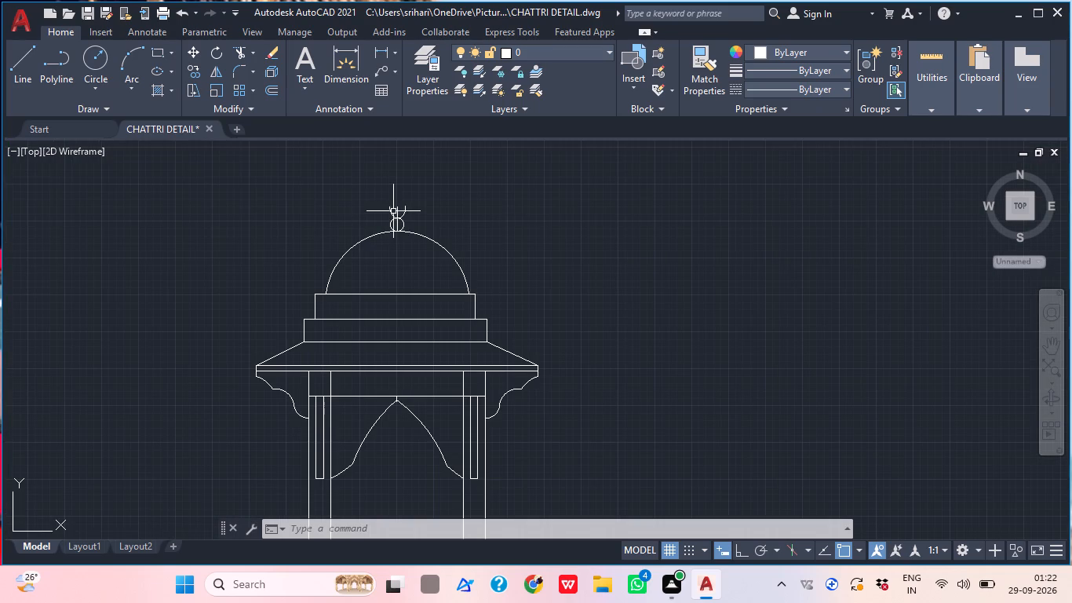
# Draw a horizontal line through the top end of the finial's vertical line, extending past both flaring arcs.
pyautogui.moveTo(415, 226); pyautogui.dragTo(403, 281, button='middle')
pyautogui.scroll(2, 404, 252)
pyautogui.moveTo(367, 283); pyautogui.dragTo(365, 291, button='middle')
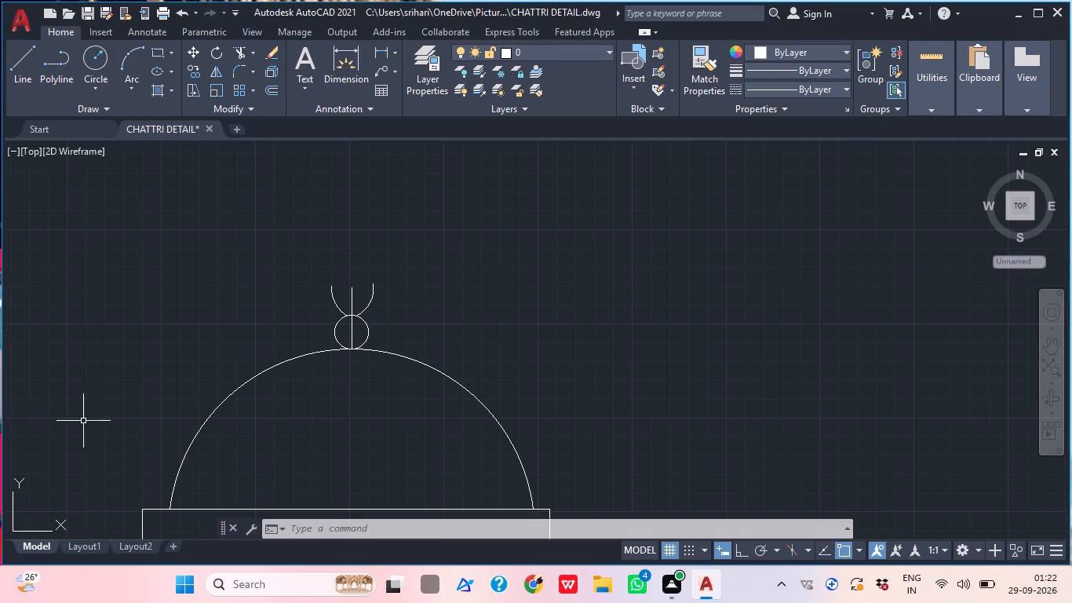
pyautogui.click(27, 68)
pyautogui.scroll(3, 229, 264)
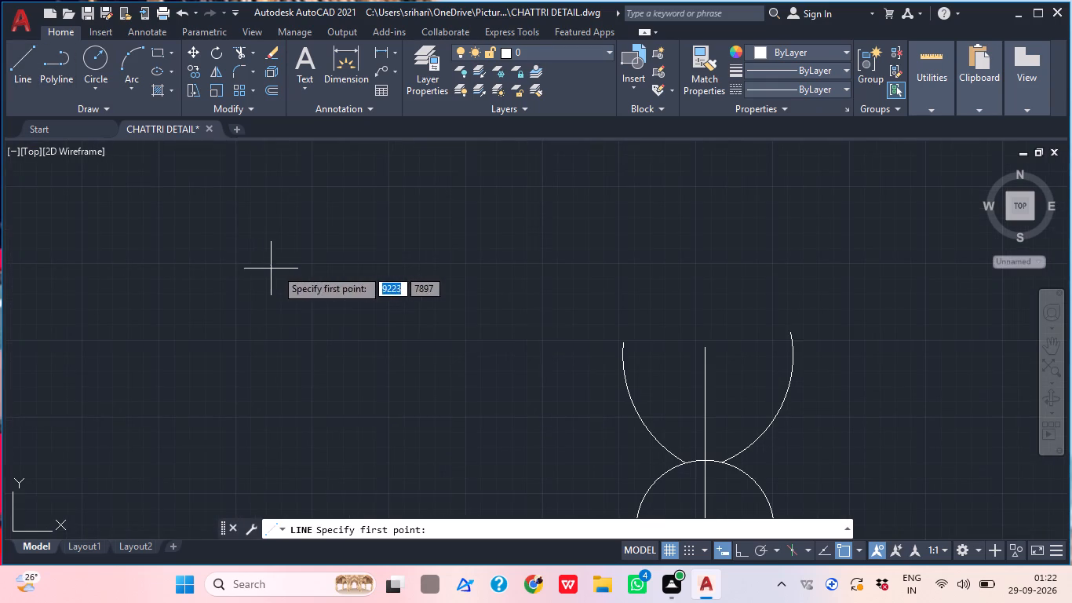
pyautogui.moveTo(648, 348); pyautogui.dragTo(228, 311, button='middle')
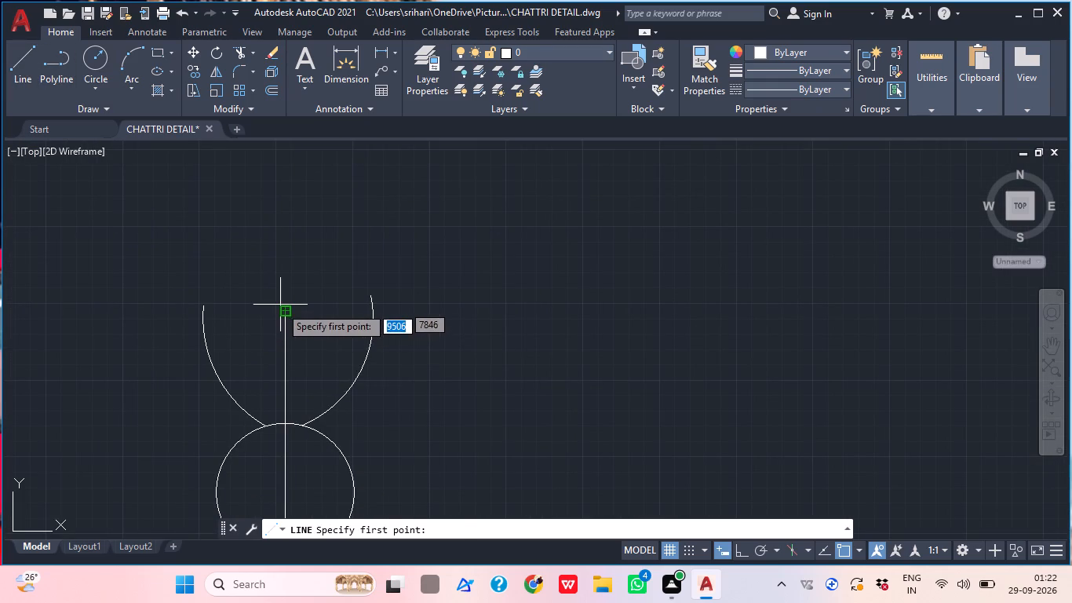
pyautogui.moveTo(281, 312); pyautogui.dragTo(290, 318)
pyautogui.click(404, 307)
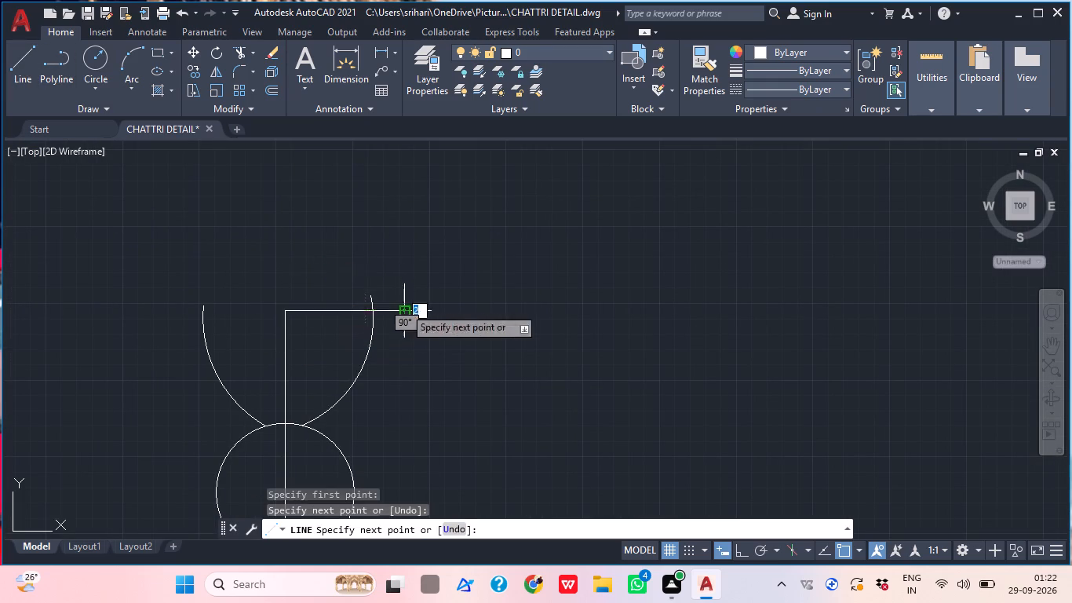
pyautogui.click(177, 306)
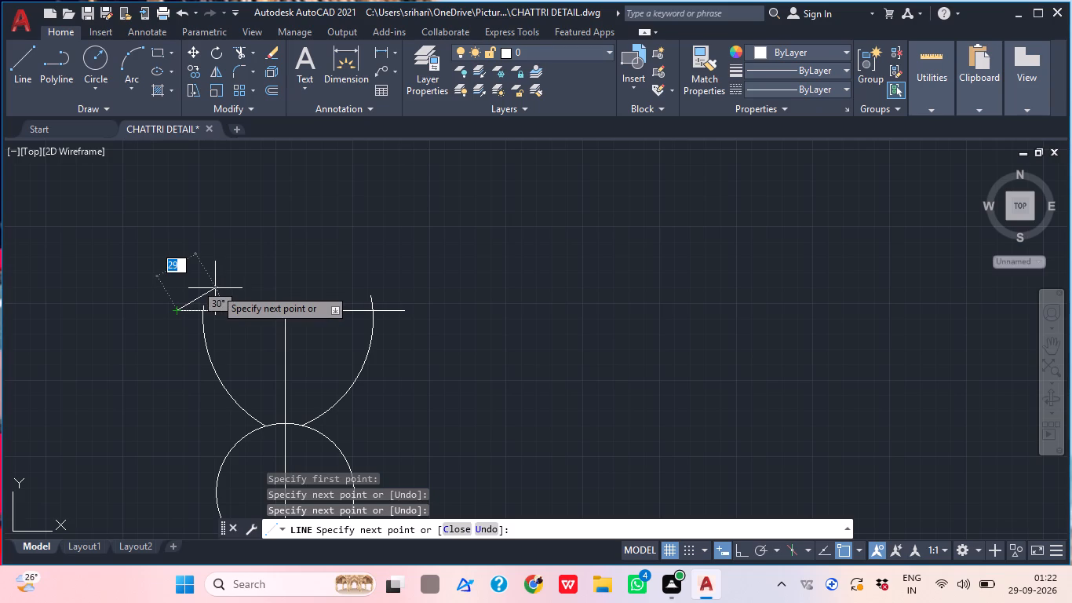
pyautogui.press('Escape')
# Trim the arc ends above the new horizontal line and the line's overhangs outside both arcs.
pyautogui.write('TR')
pyautogui.press('Return')
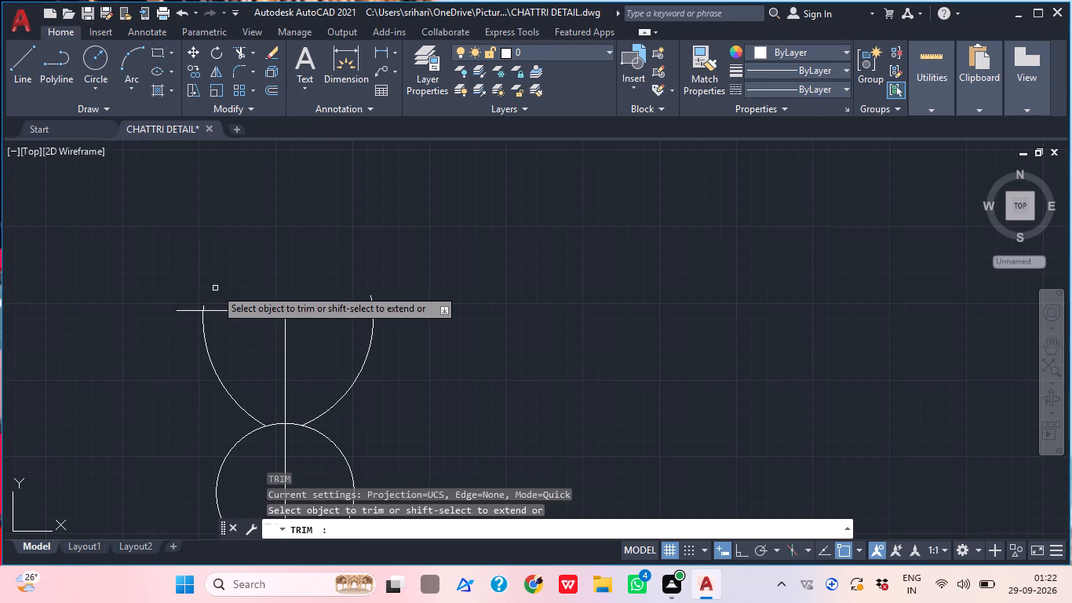
pyautogui.scroll(3, 220, 294)
pyautogui.click(115, 356)
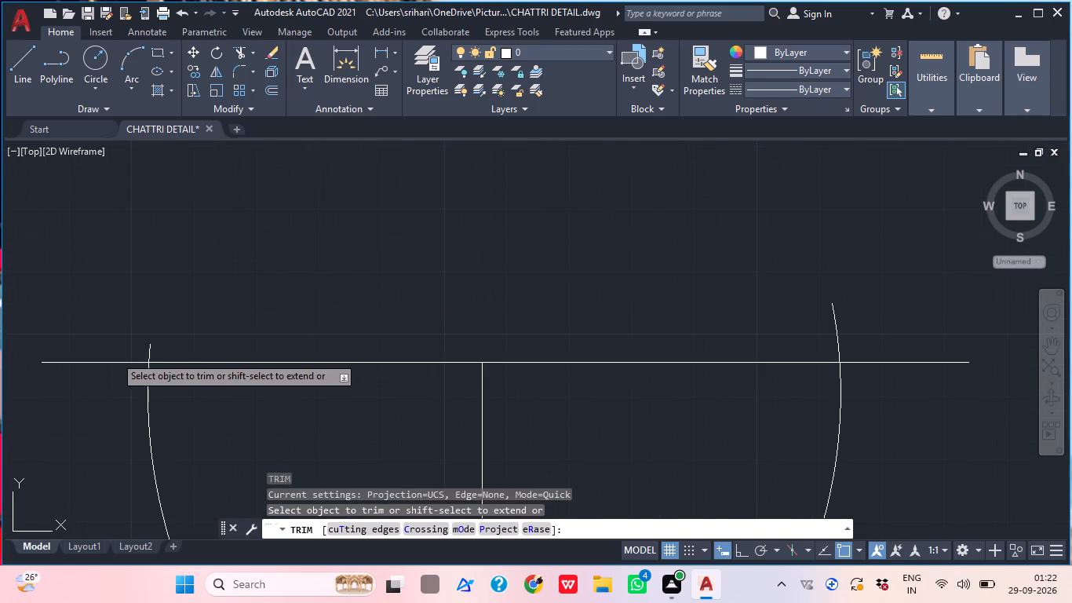
pyautogui.click(859, 342)
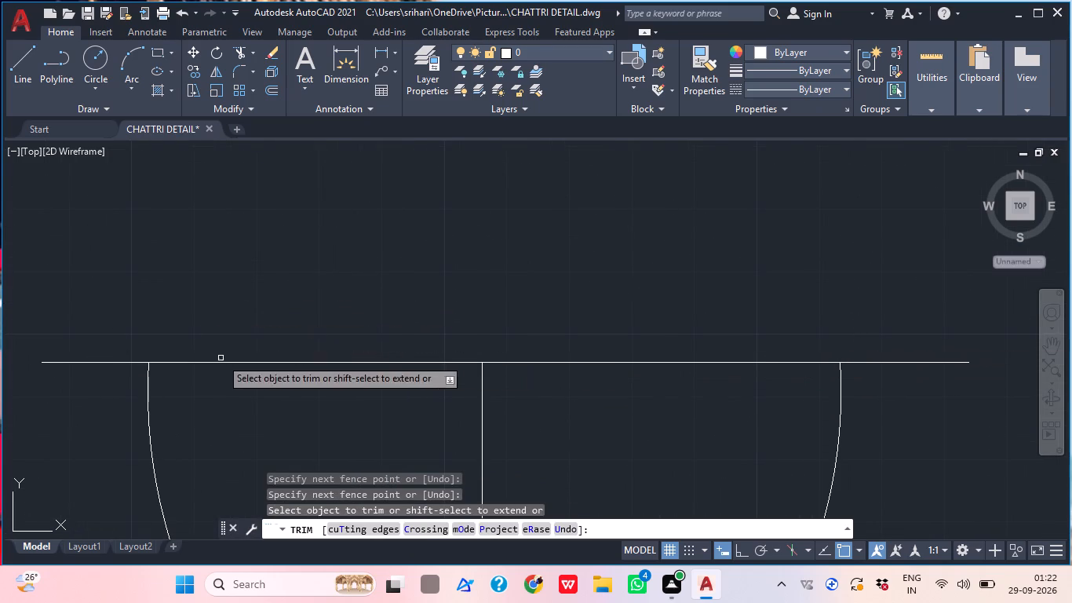
pyautogui.click(87, 334)
pyautogui.moveTo(79, 349); pyautogui.dragTo(75, 356)
pyautogui.click(39, 407)
pyautogui.click(120, 336)
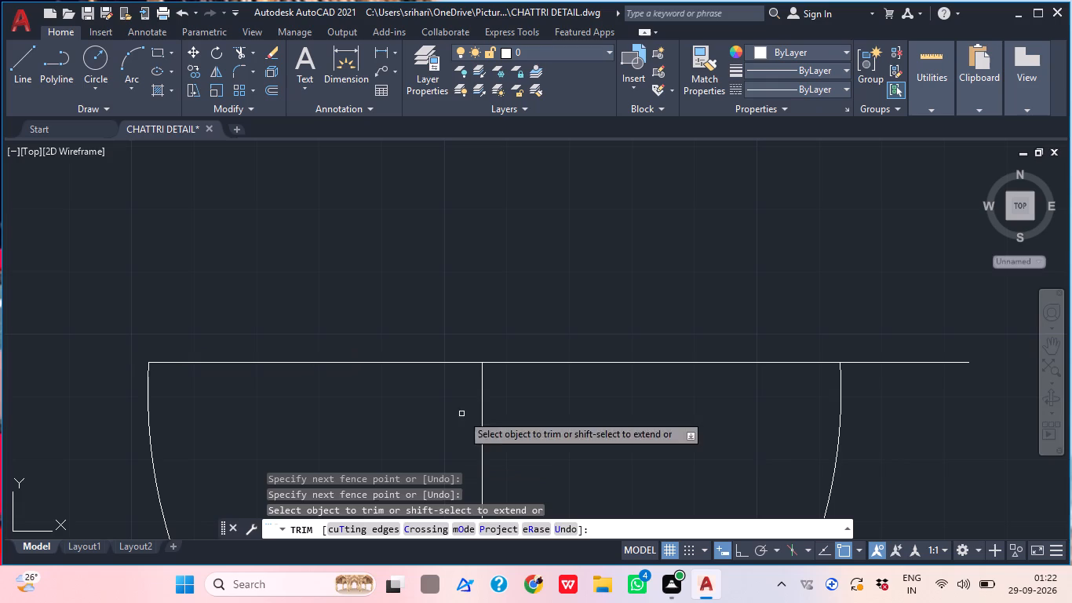
pyautogui.click(929, 389)
pyautogui.click(850, 334)
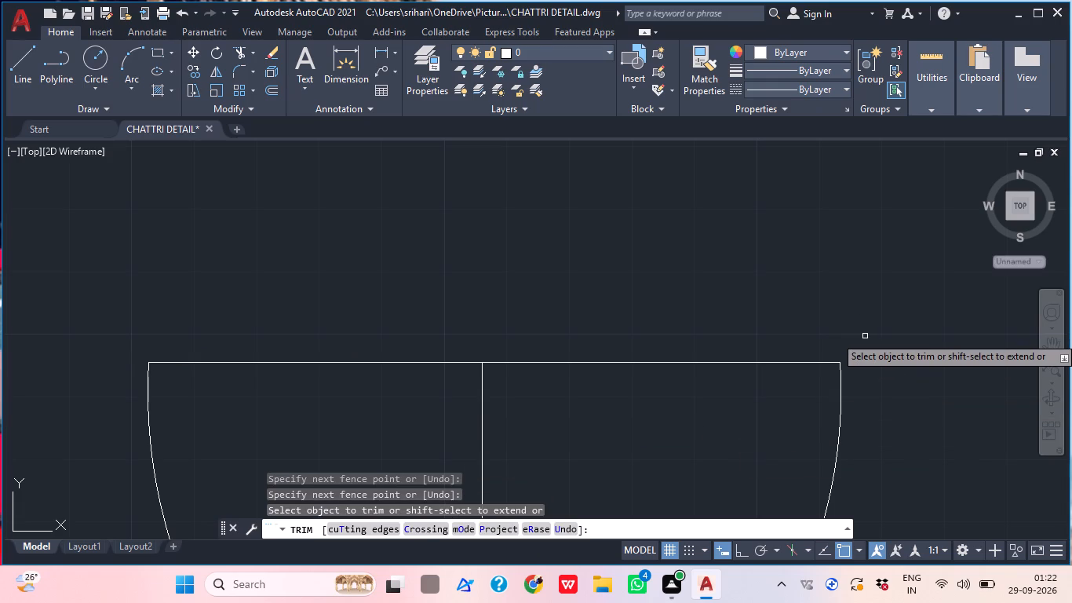
pyautogui.press('Escape')
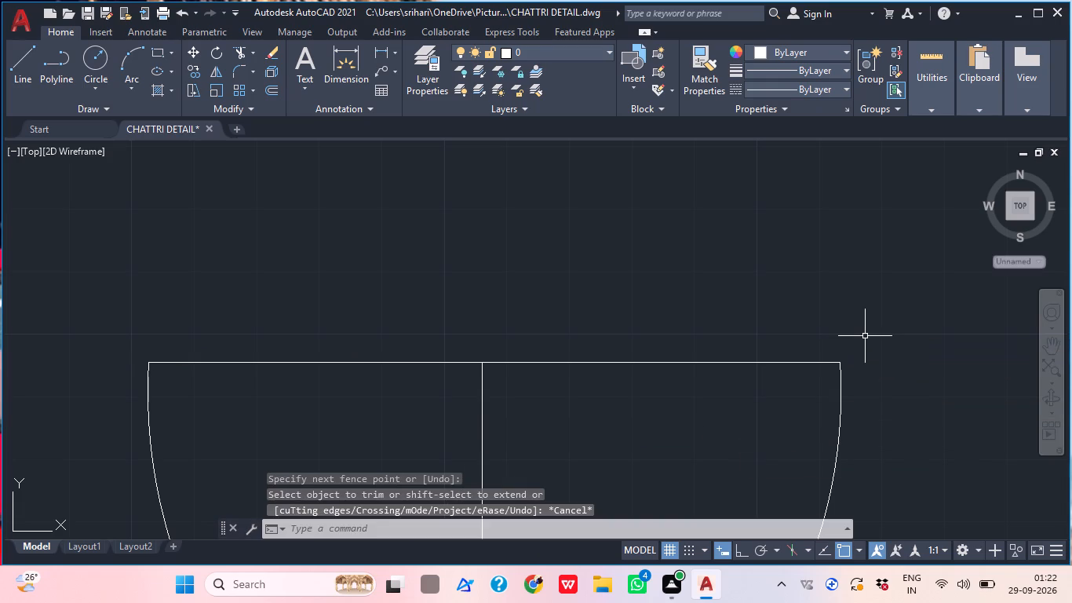
# Draw a three-point arc from the horizontal line's left end over the finial's centre, ending about 46 beyond its second point.
pyautogui.scroll(-1, 735, 397)
pyautogui.moveTo(728, 403); pyautogui.dragTo(718, 409, button='middle')
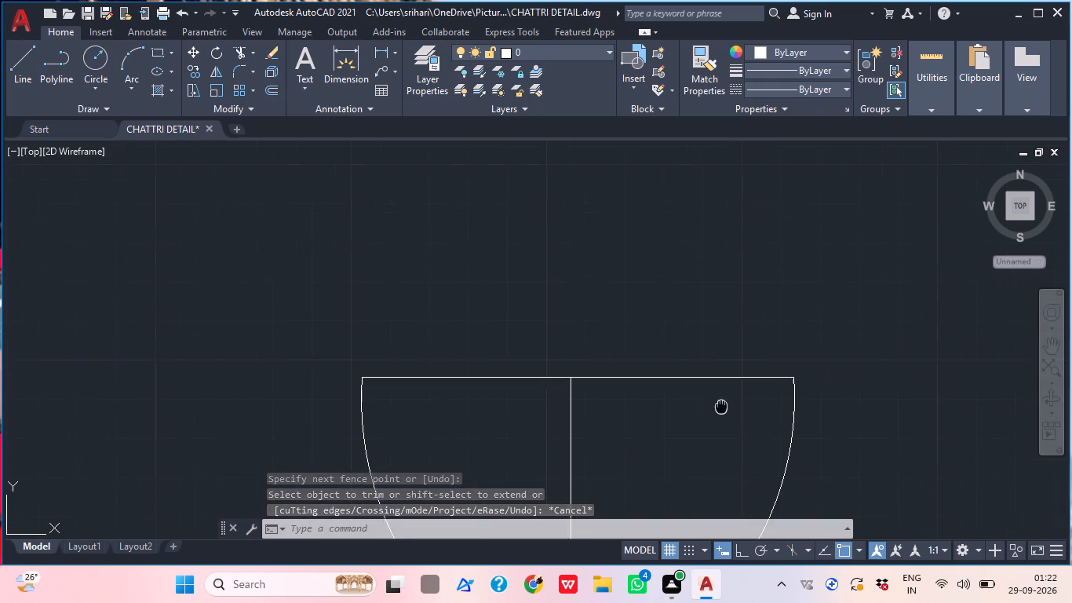
pyautogui.moveTo(718, 409); pyautogui.dragTo(667, 421, button='middle')
pyautogui.click(122, 66)
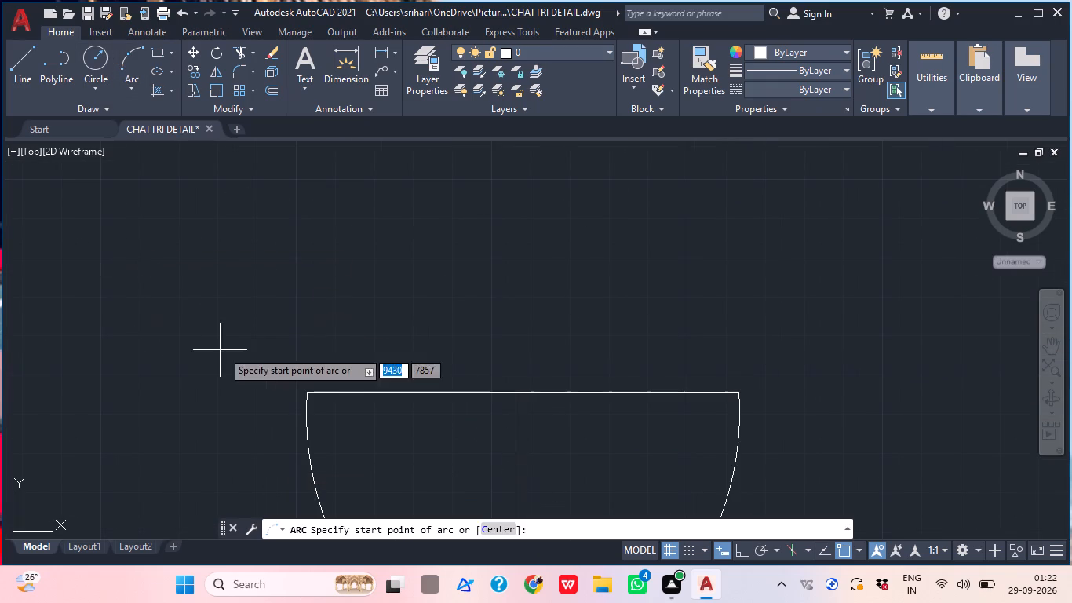
pyautogui.click(305, 397)
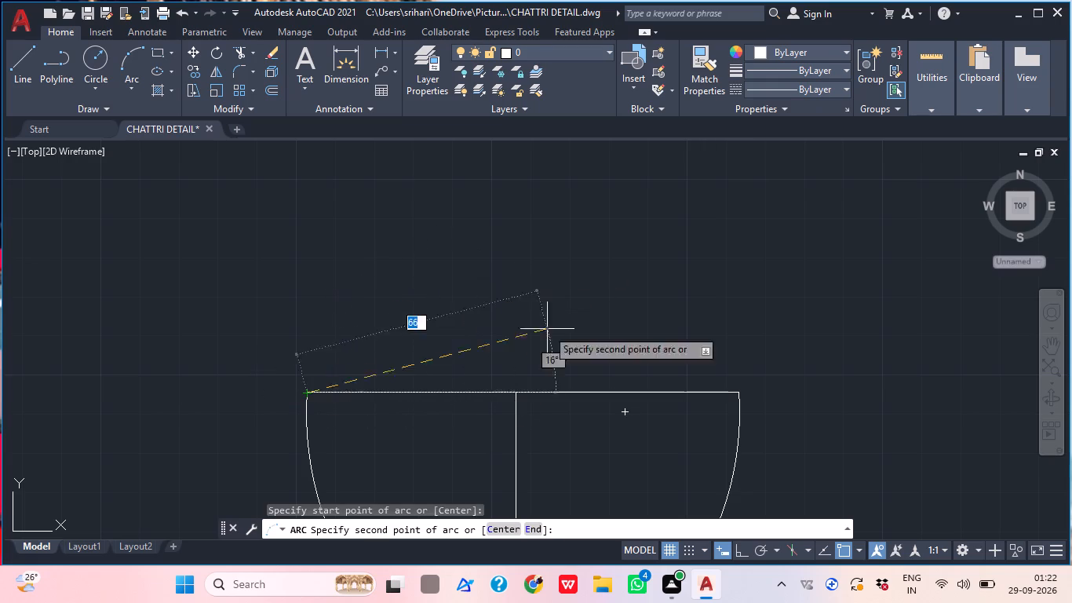
pyautogui.click(509, 220)
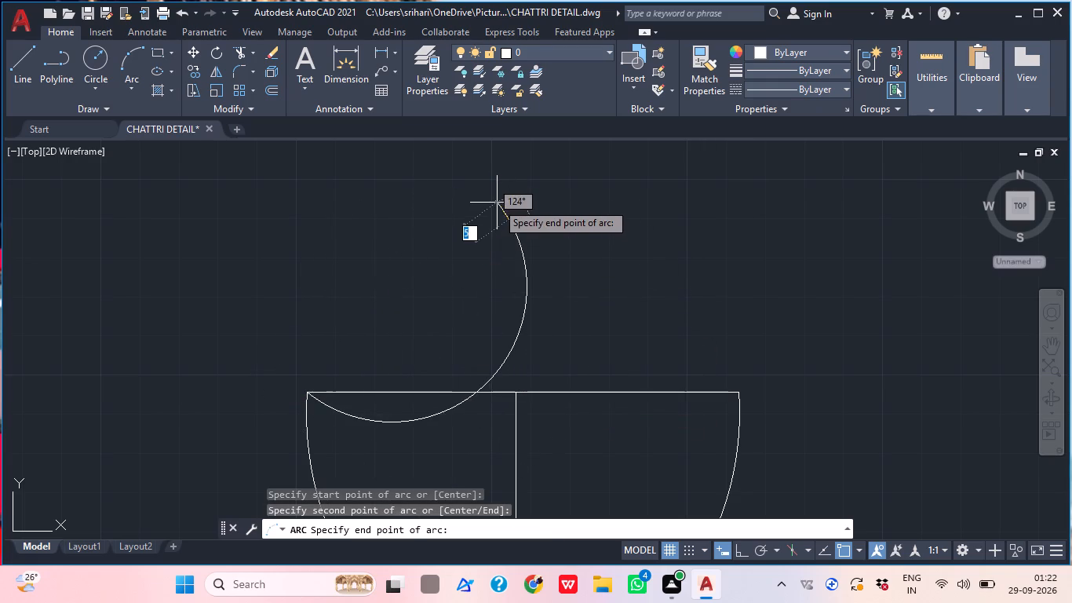
pyautogui.scroll(-3, 497, 204)
pyautogui.moveTo(506, 258); pyautogui.dragTo(458, 316, button='middle')
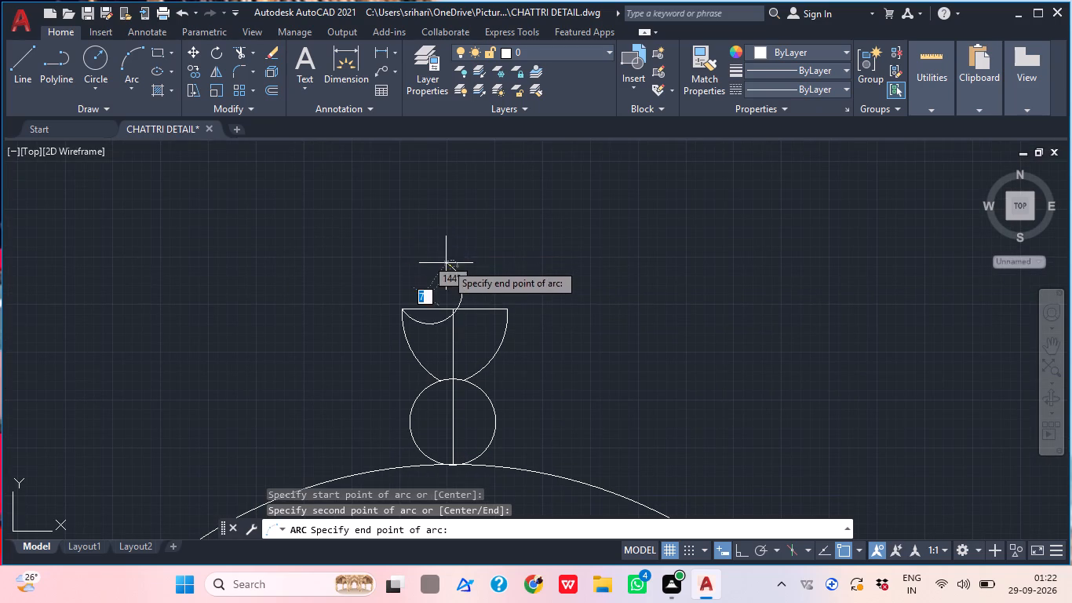
pyautogui.click(492, 255)
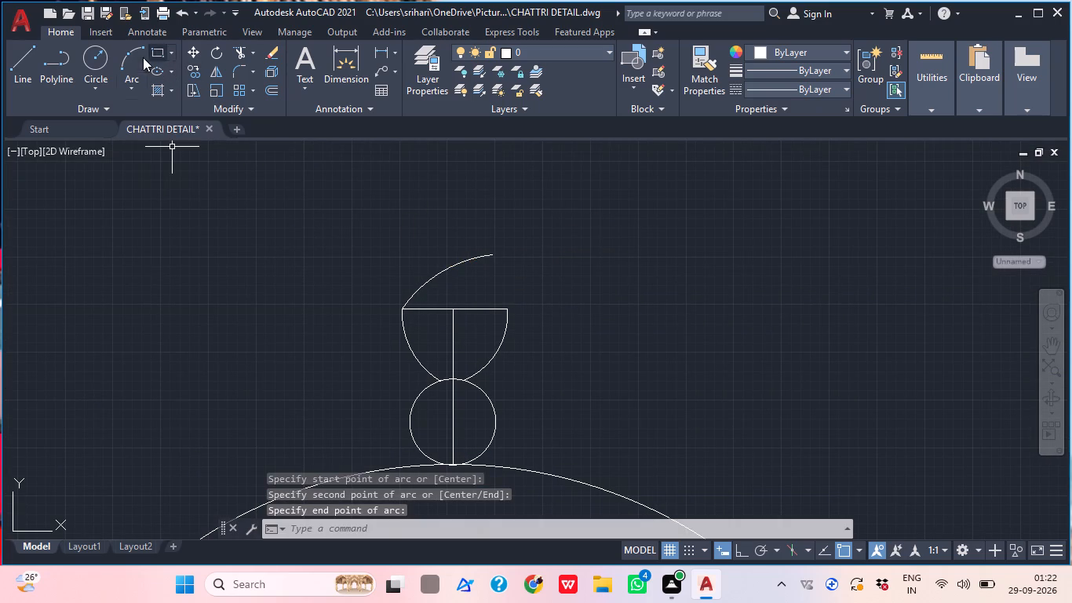
# Draw a mirrored three-point arc from the horizontal line's right end through the first arc above centre, ending about 31 beyond it.
pyautogui.click(137, 57)
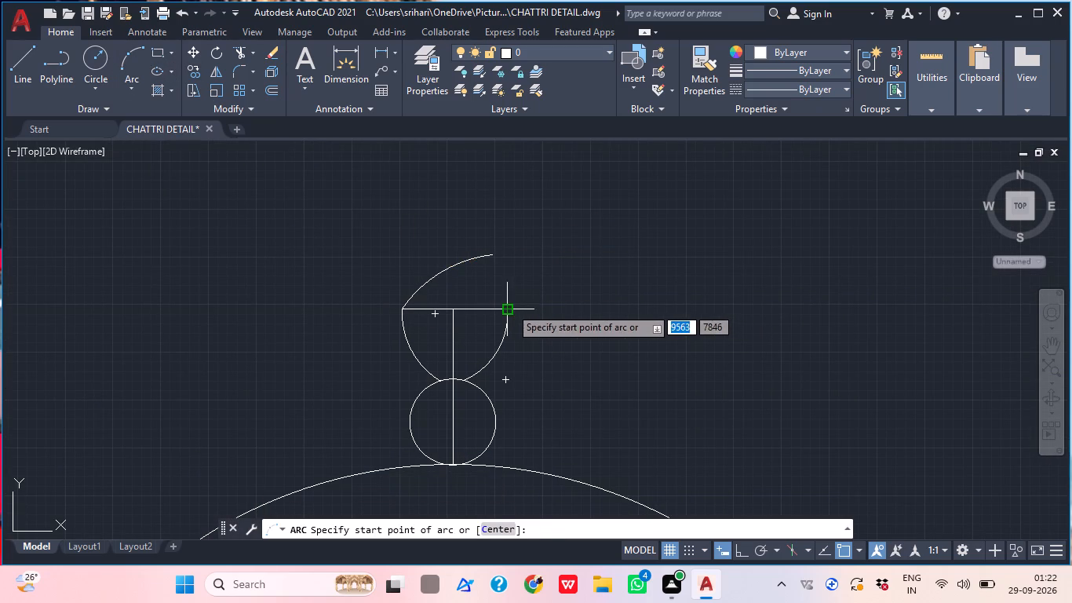
pyautogui.click(510, 307)
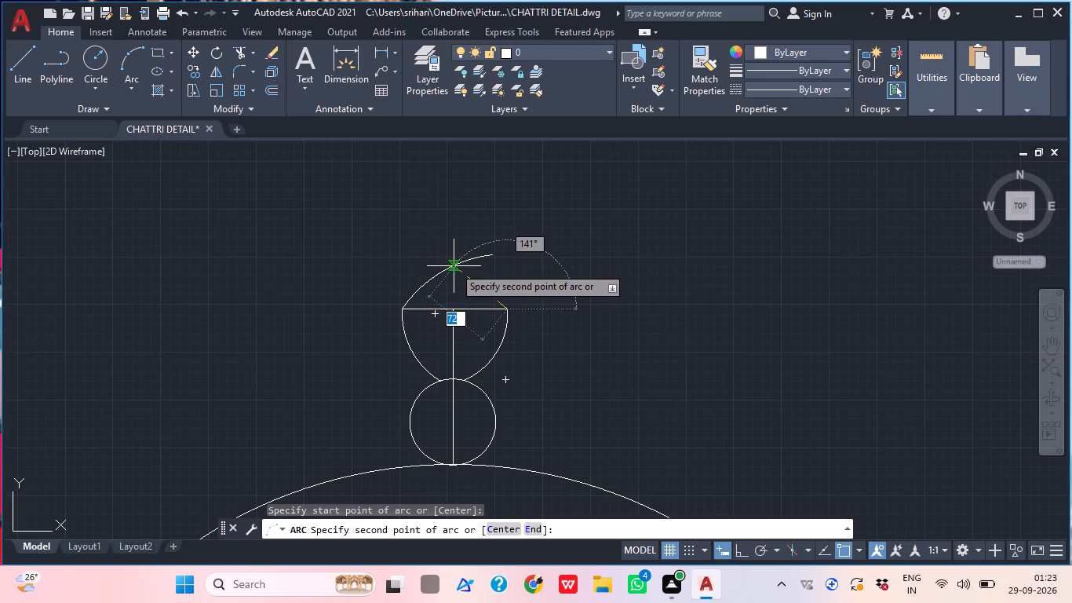
pyautogui.click(454, 266)
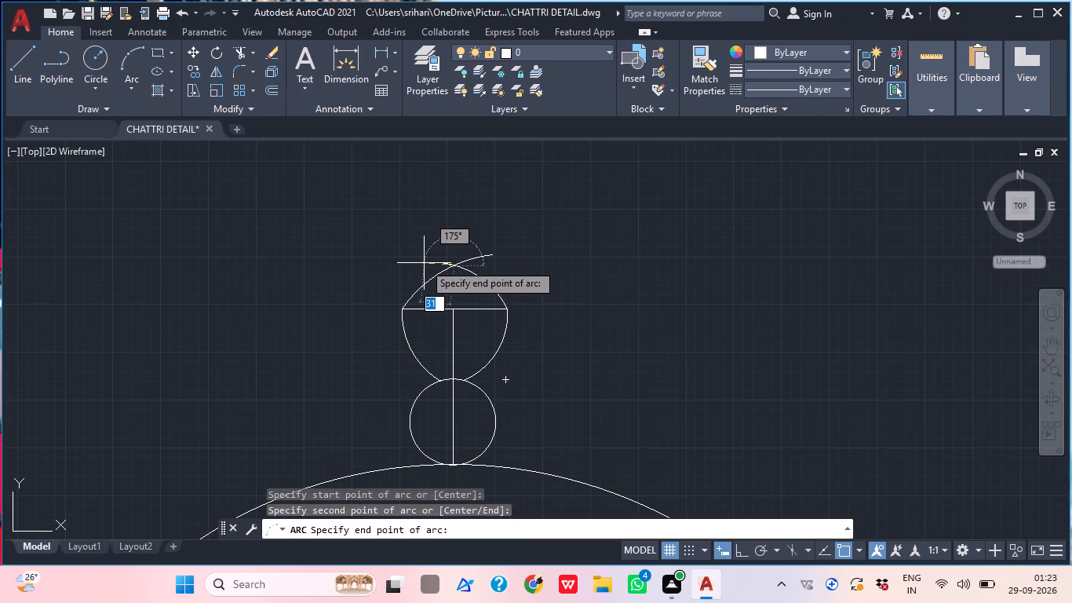
pyautogui.click(424, 260)
pyautogui.moveTo(527, 300); pyautogui.dragTo(512, 316, button='middle')
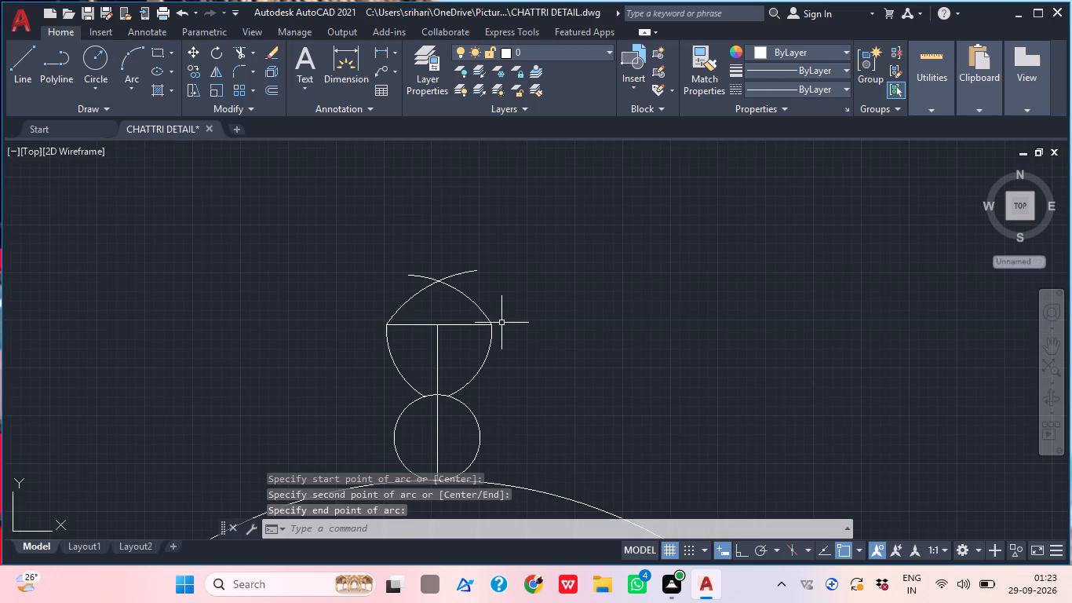
# With Ortho on, draw a short vertical line up from the left cap arc, just left of the crossing point.
pyautogui.click(20, 61)
pyautogui.scroll(1, 401, 318)
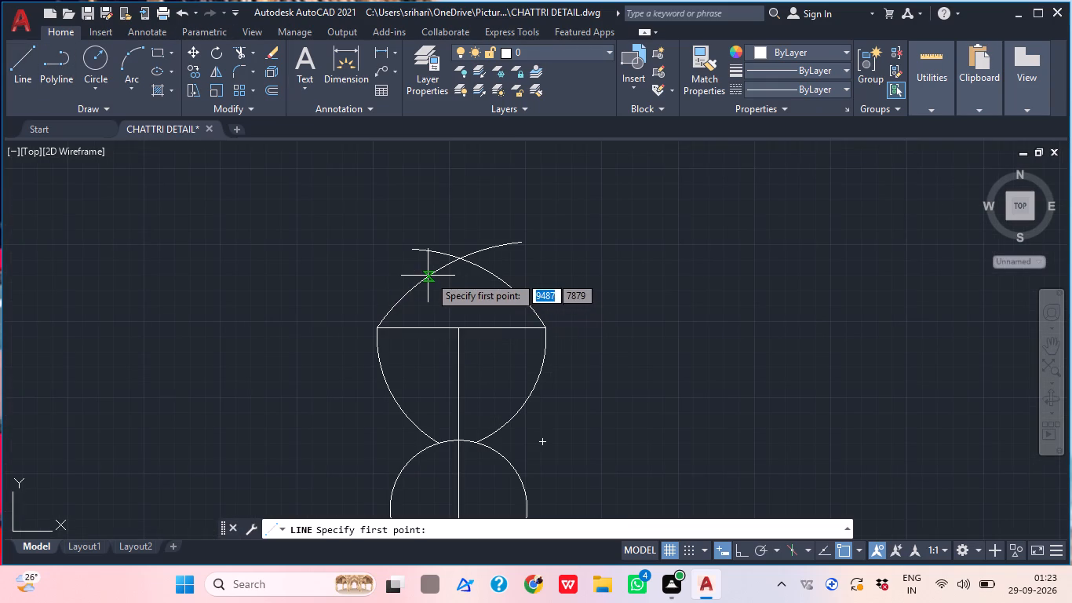
pyautogui.click(438, 269)
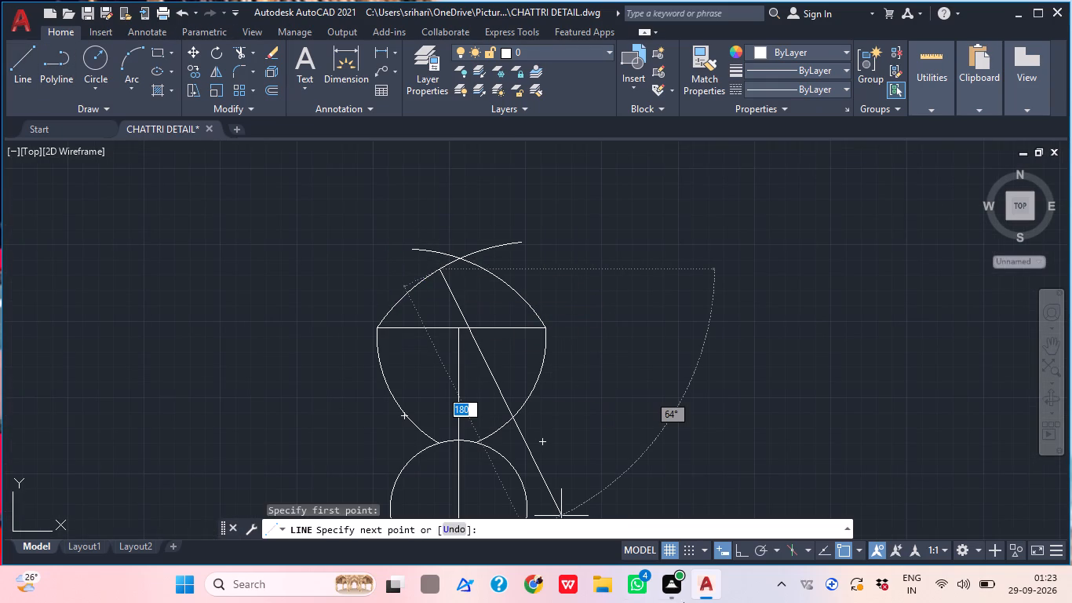
pyautogui.click(736, 544)
pyautogui.click(444, 213)
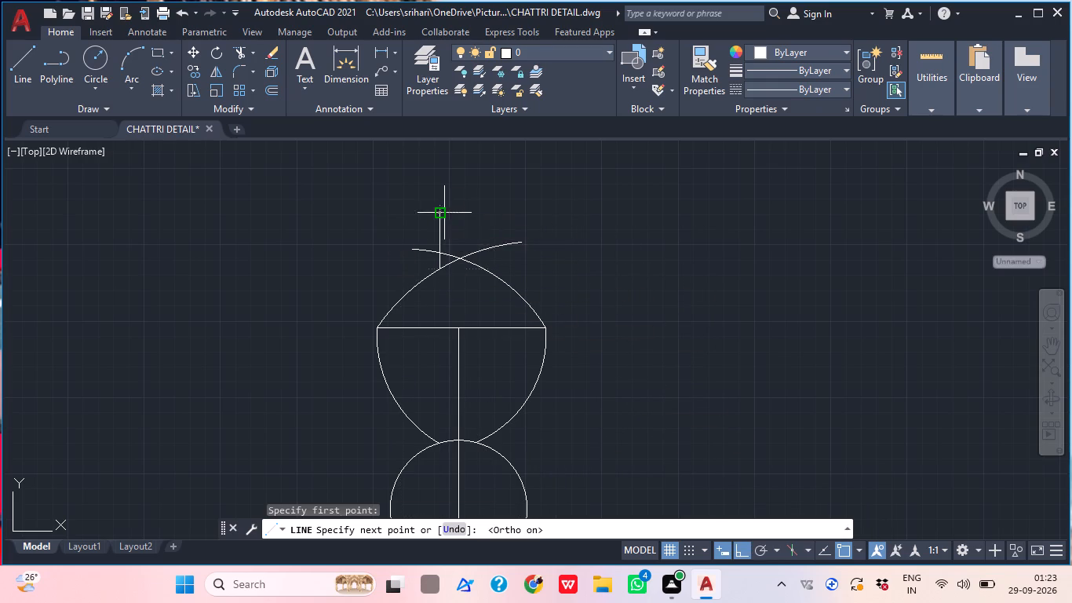
# Draw a matching vertical line about 39 high from the right cap arc, just right of the crossing point.
pyautogui.click(26, 67)
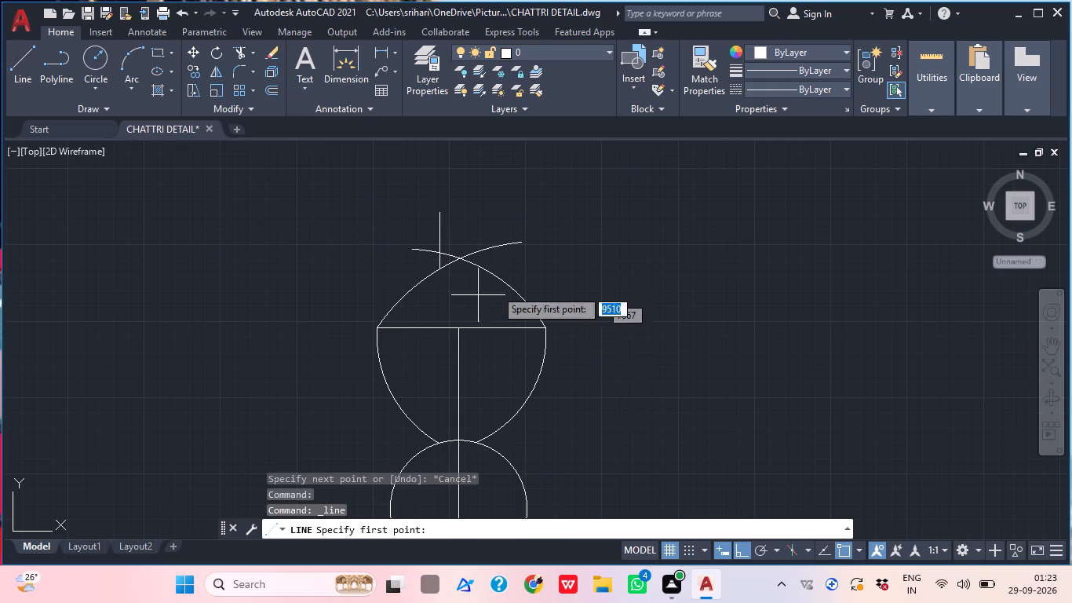
pyautogui.click(484, 270)
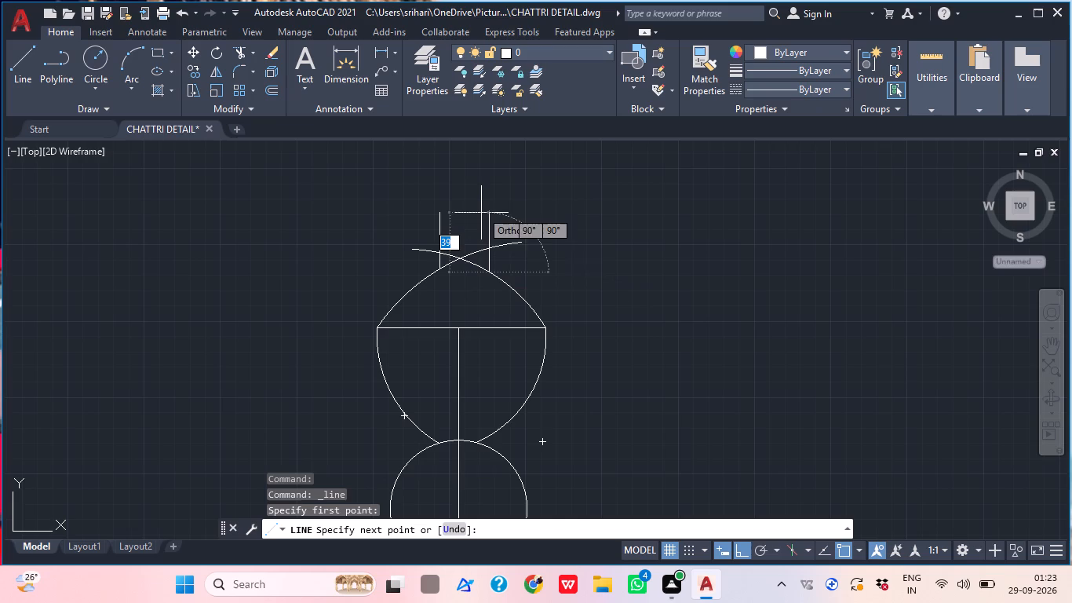
pyautogui.click(483, 214)
pyautogui.moveTo(528, 264); pyautogui.dragTo(496, 291, button='middle')
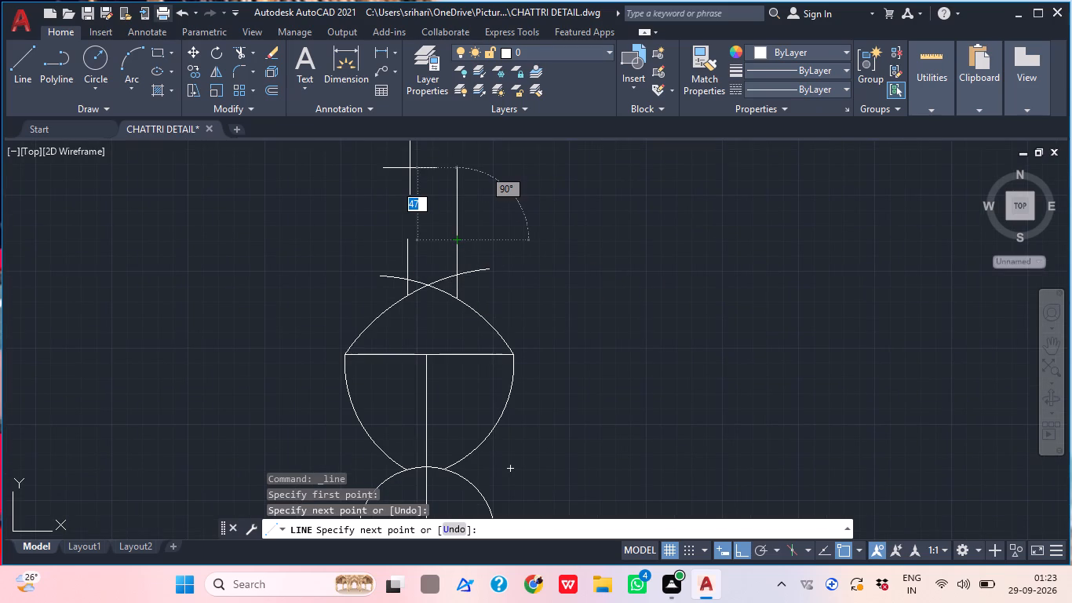
# Draw a three-point arc from the left vertical line's top through the right one's top, ending directly above that second point.
pyautogui.click(33, 71)
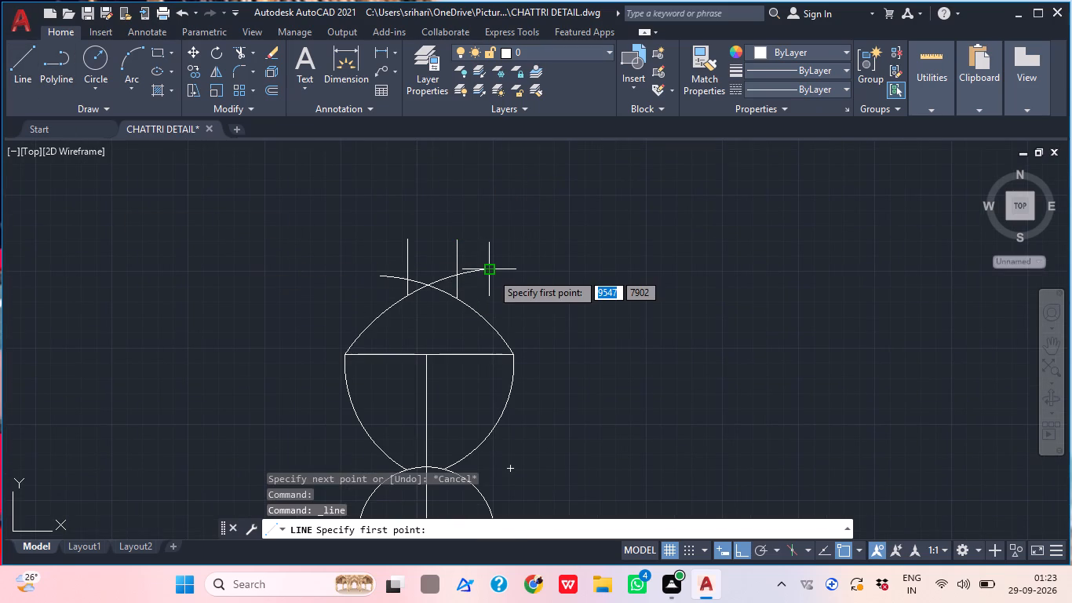
pyautogui.moveTo(492, 299); pyautogui.dragTo(468, 402, button='middle')
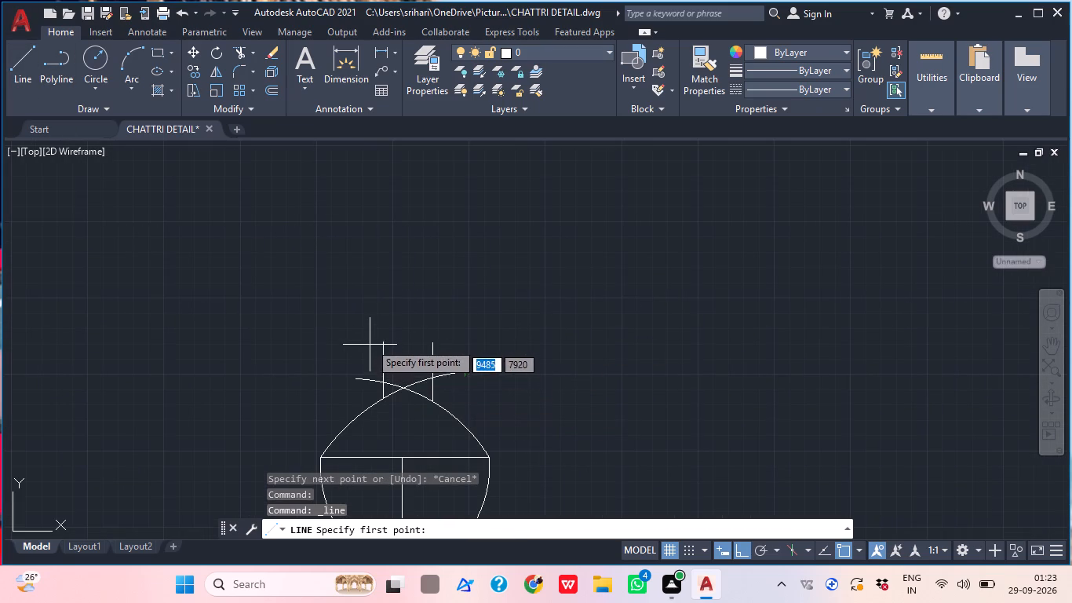
pyautogui.scroll(2, 371, 338)
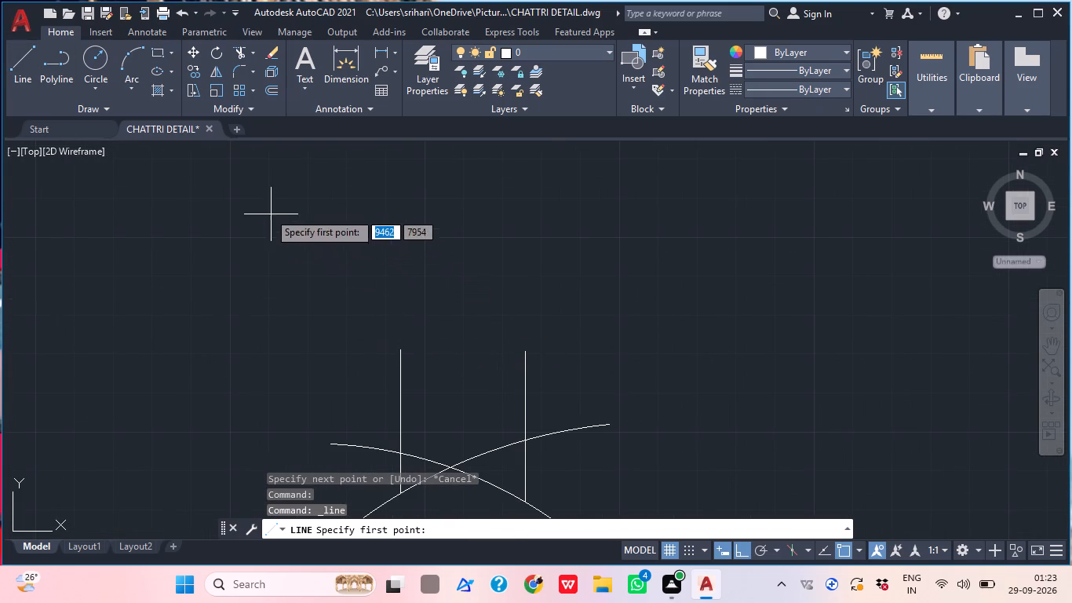
pyautogui.click(126, 57)
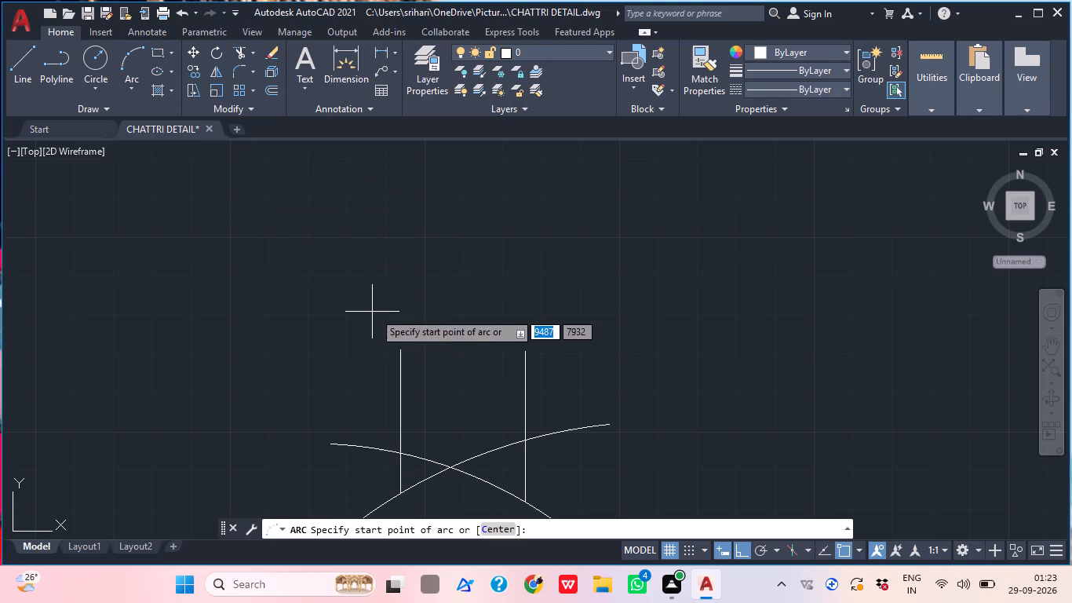
pyautogui.click(396, 343)
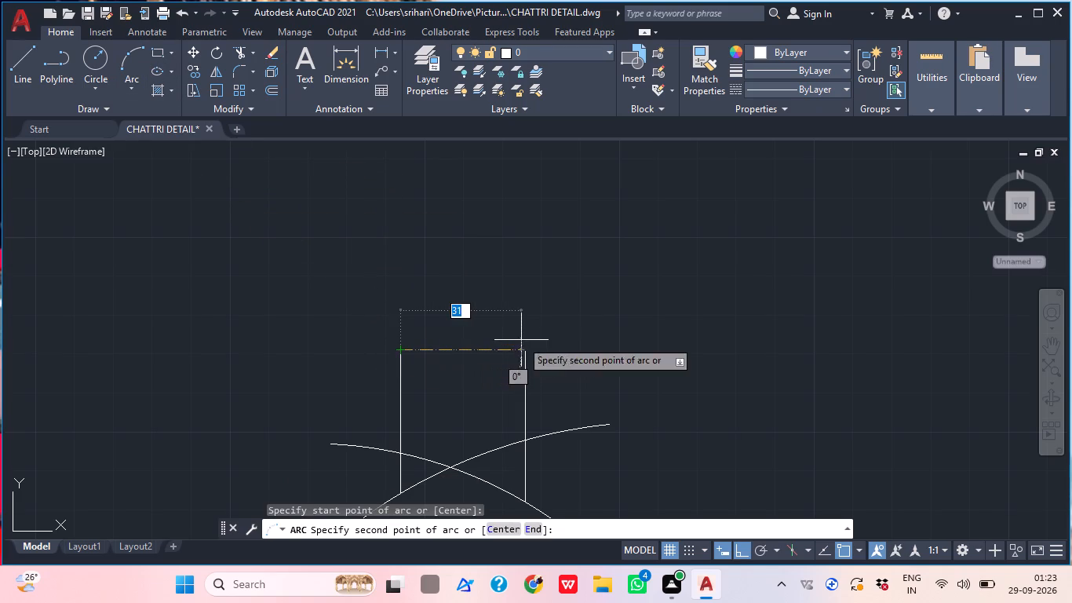
pyautogui.click(527, 349)
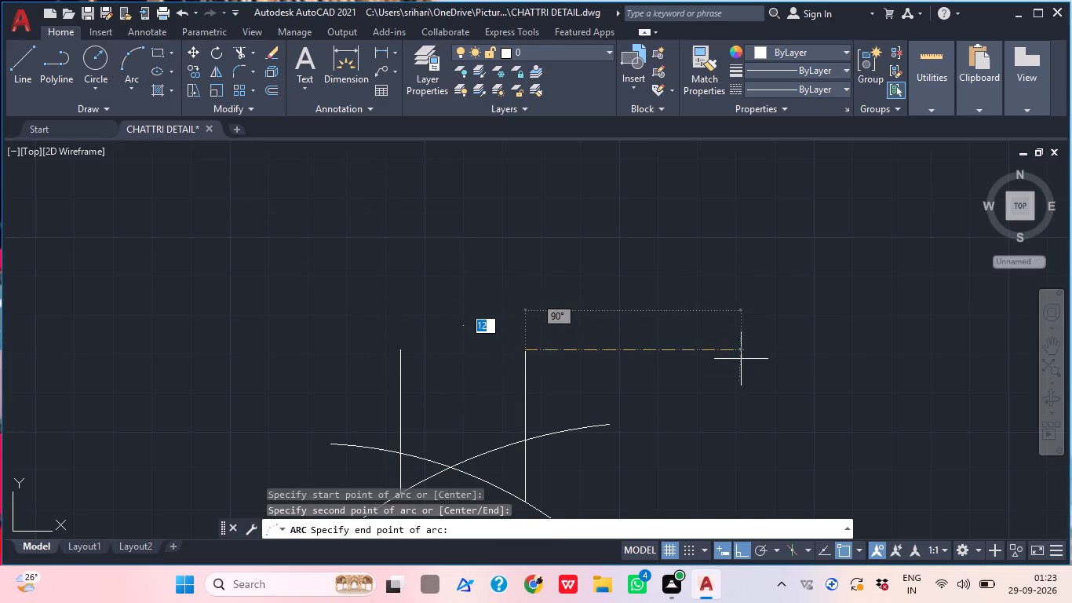
pyautogui.middleClick(585, 248)
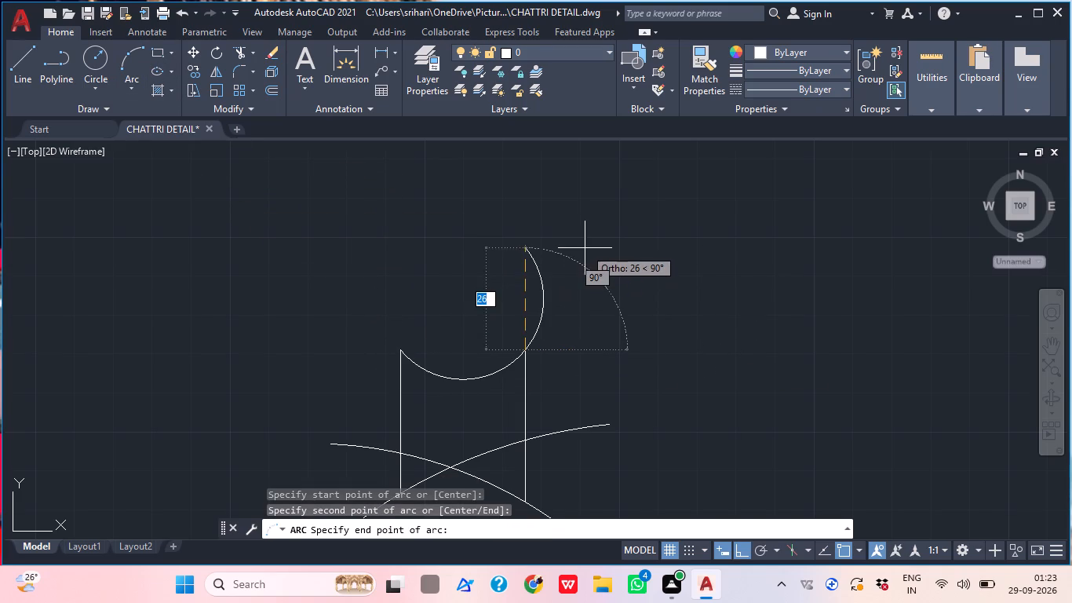
pyautogui.click(556, 238)
pyautogui.moveTo(649, 277); pyautogui.dragTo(614, 308, button='middle')
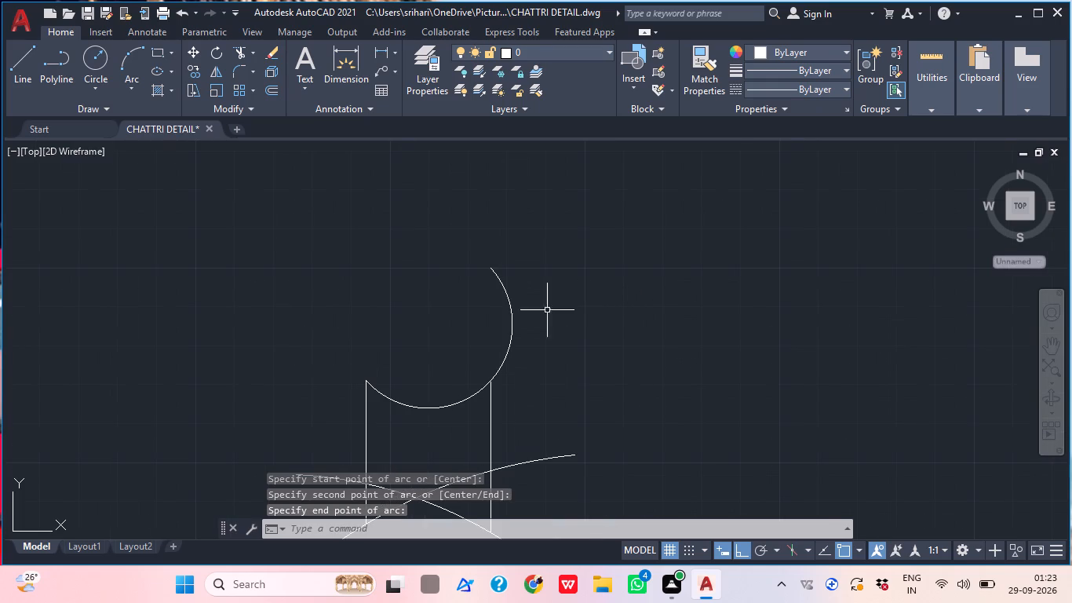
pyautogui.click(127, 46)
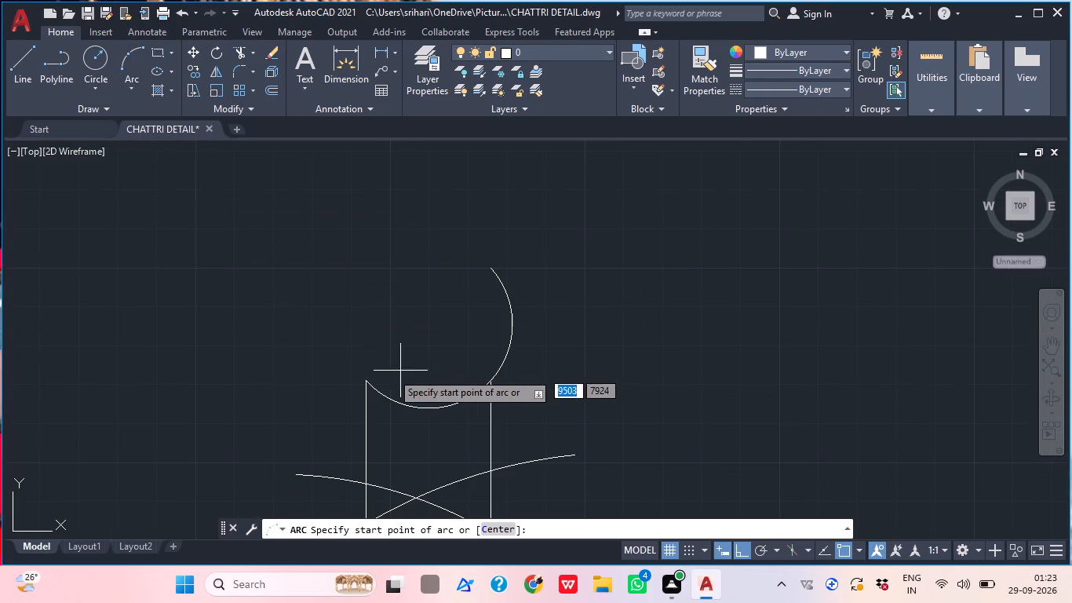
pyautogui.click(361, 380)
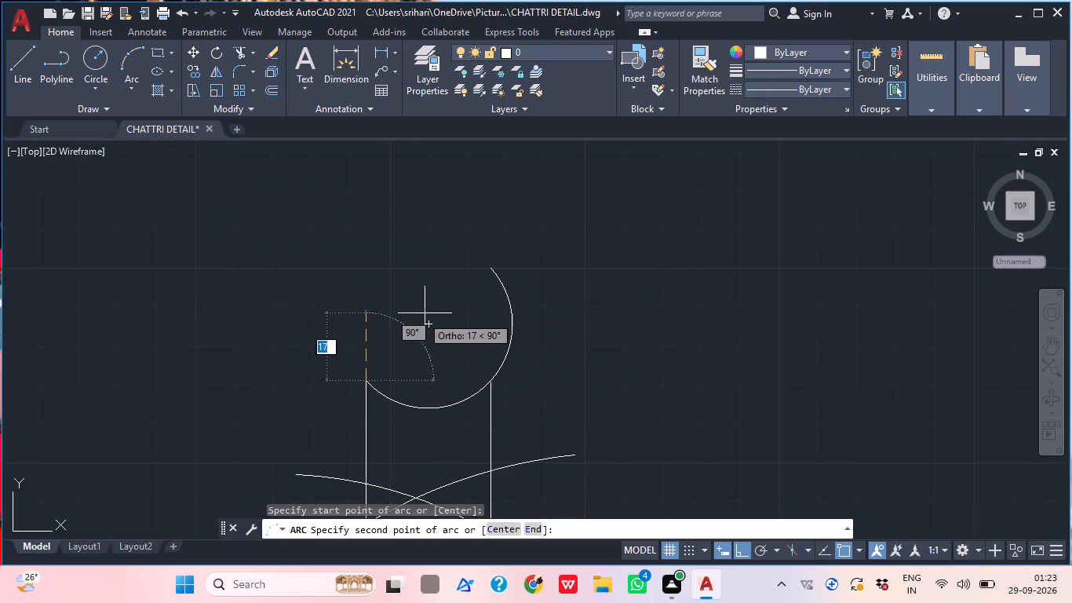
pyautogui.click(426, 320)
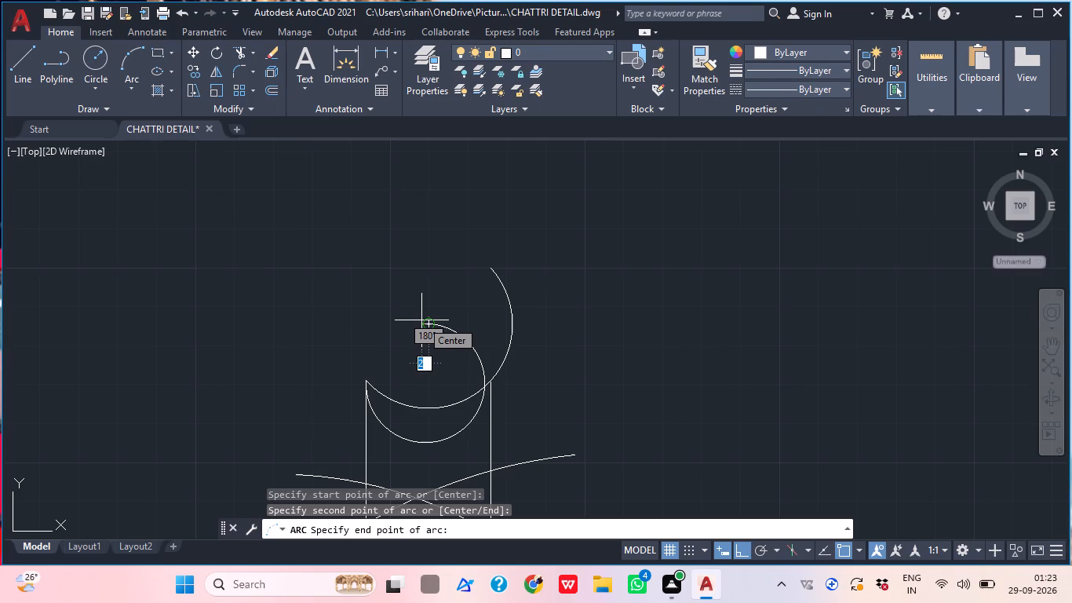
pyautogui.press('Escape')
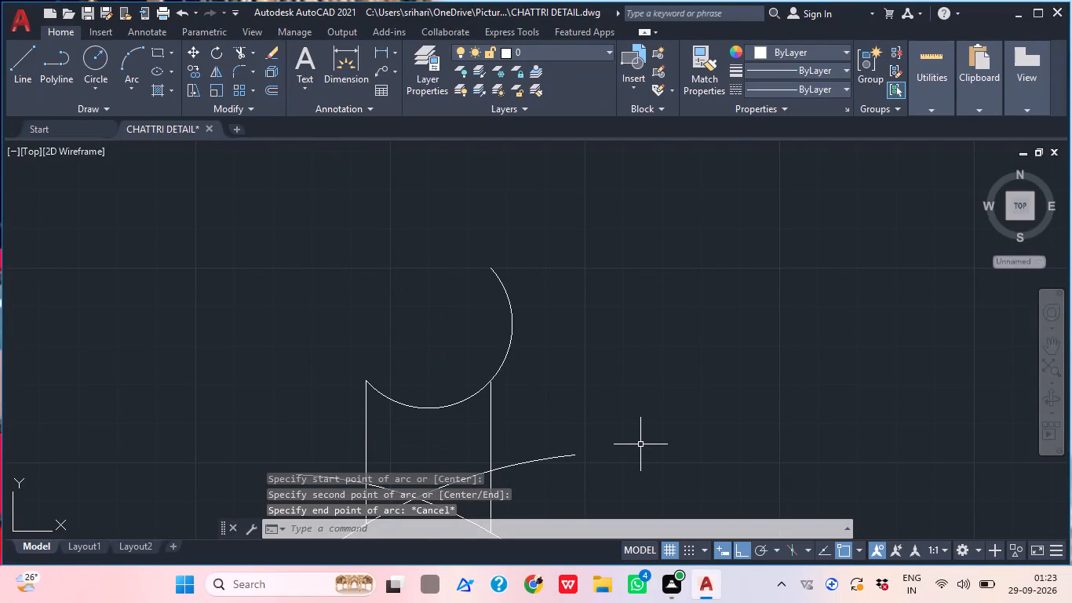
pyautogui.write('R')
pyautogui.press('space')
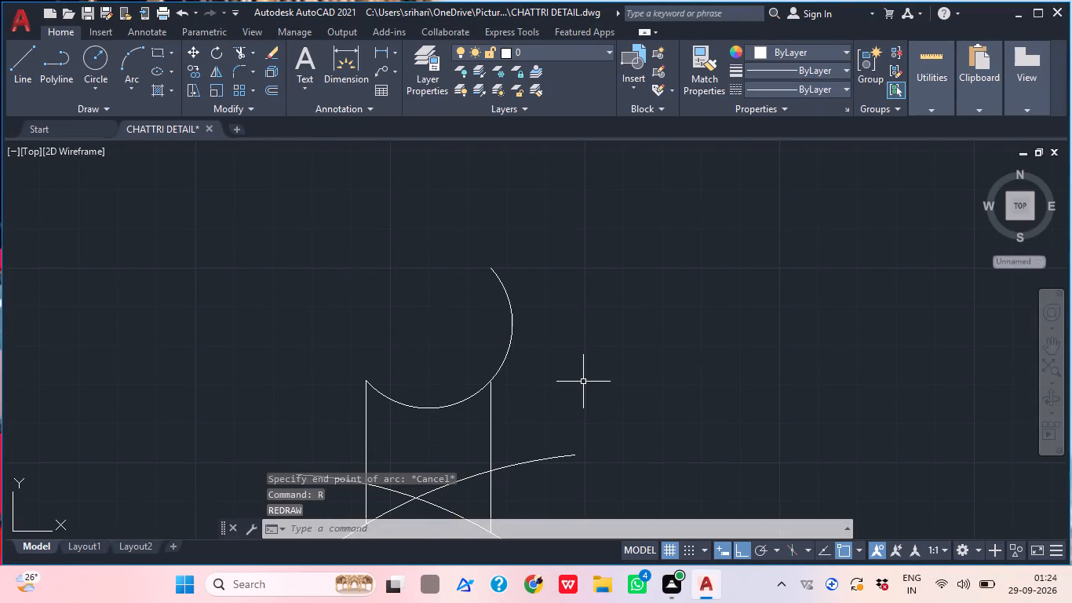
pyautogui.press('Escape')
# Remove the large arc above the two vertical neck lines of the finial with Trim.
pyautogui.write('TR')
pyautogui.press('space')
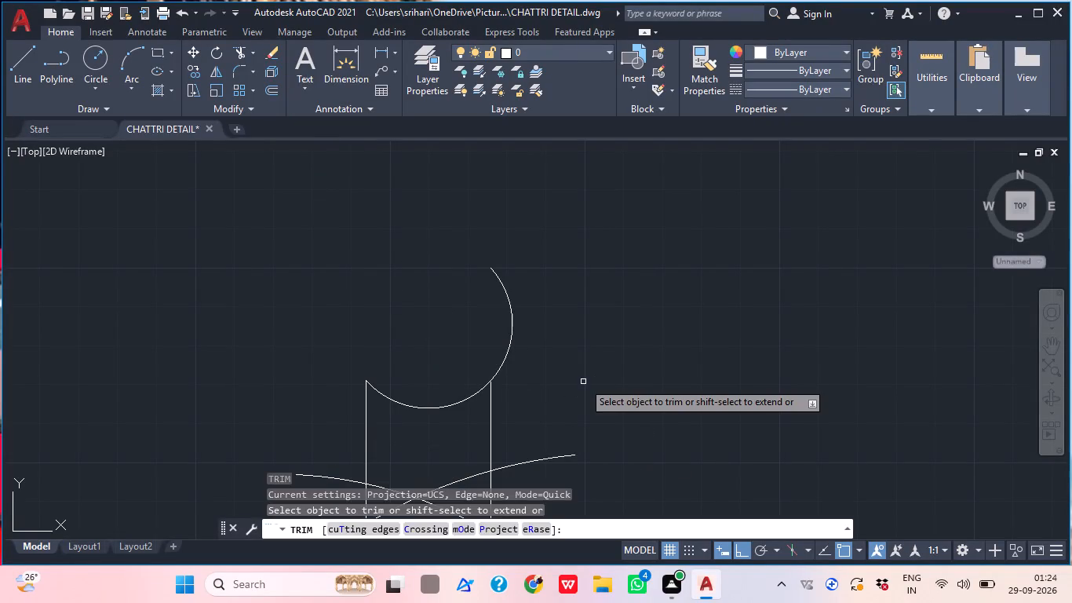
pyautogui.moveTo(574, 375); pyautogui.dragTo(505, 333)
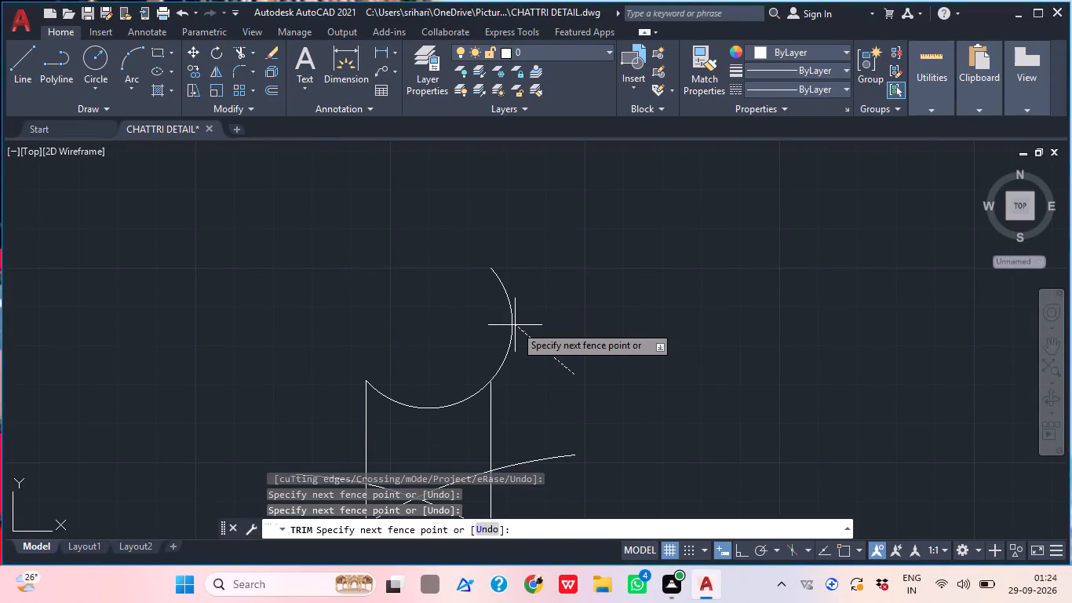
pyautogui.scroll(1, 522, 397)
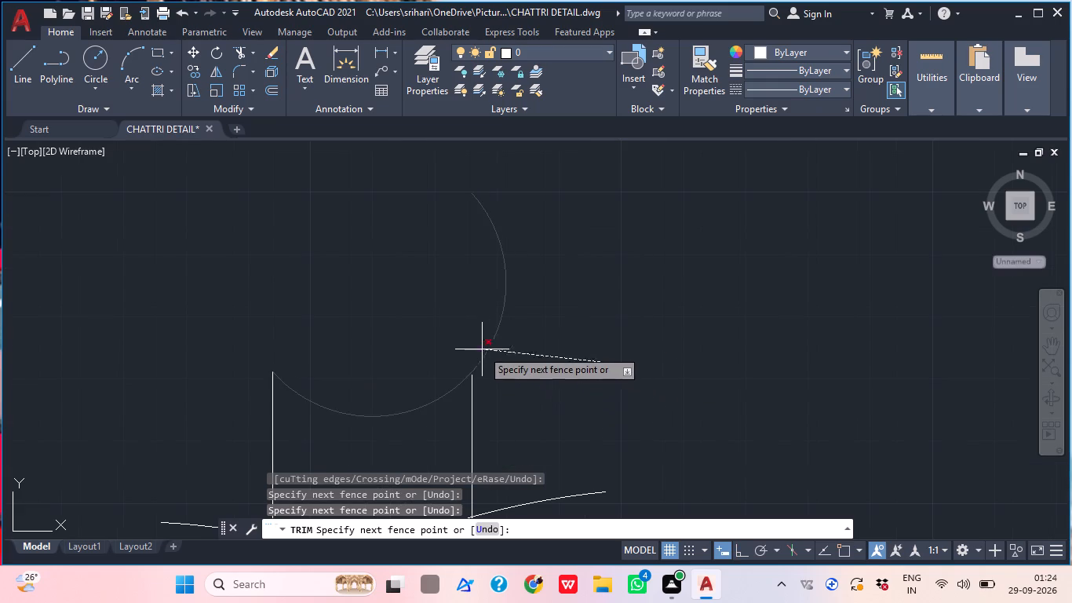
pyautogui.click(466, 337)
pyautogui.press('Escape')
# With Ortho off, draw a pointed tip of two sloping lines, each about 28 long, joining the tops of the neck lines.
pyautogui.scroll(-3, 514, 330)
pyautogui.moveTo(596, 399); pyautogui.dragTo(417, 348, button='middle')
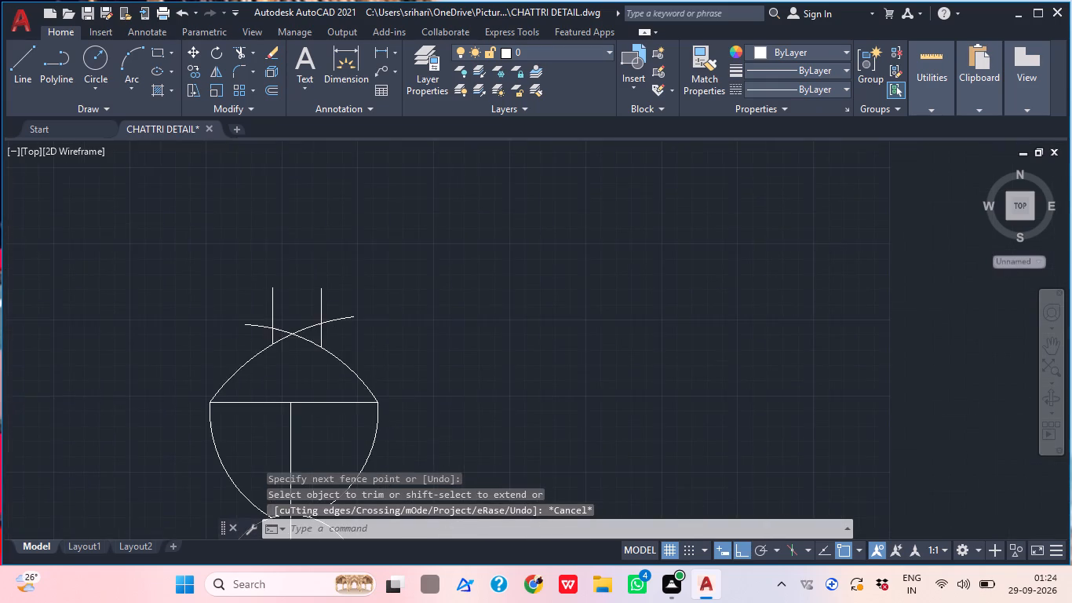
pyautogui.scroll(-2, 417, 348)
pyautogui.moveTo(414, 367); pyautogui.dragTo(386, 345, button='middle')
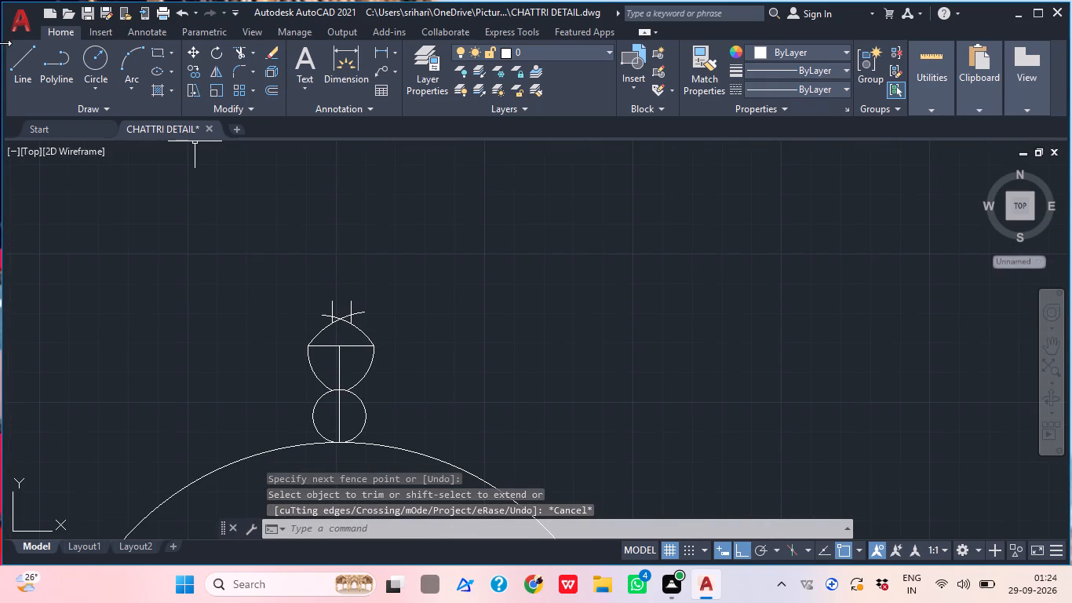
pyautogui.click(21, 62)
pyautogui.scroll(2, 304, 301)
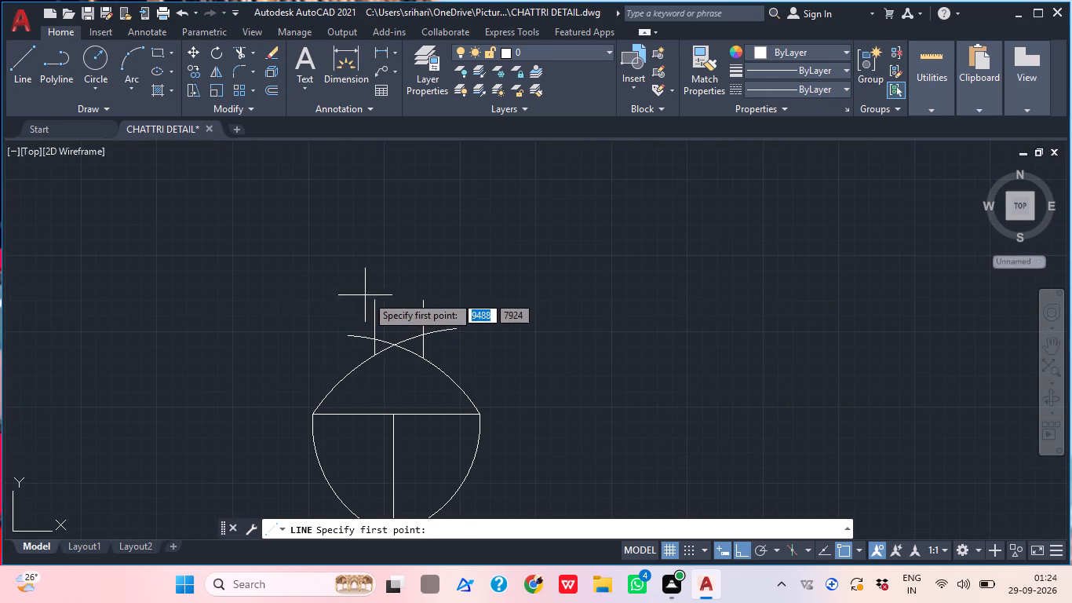
pyautogui.click(371, 296)
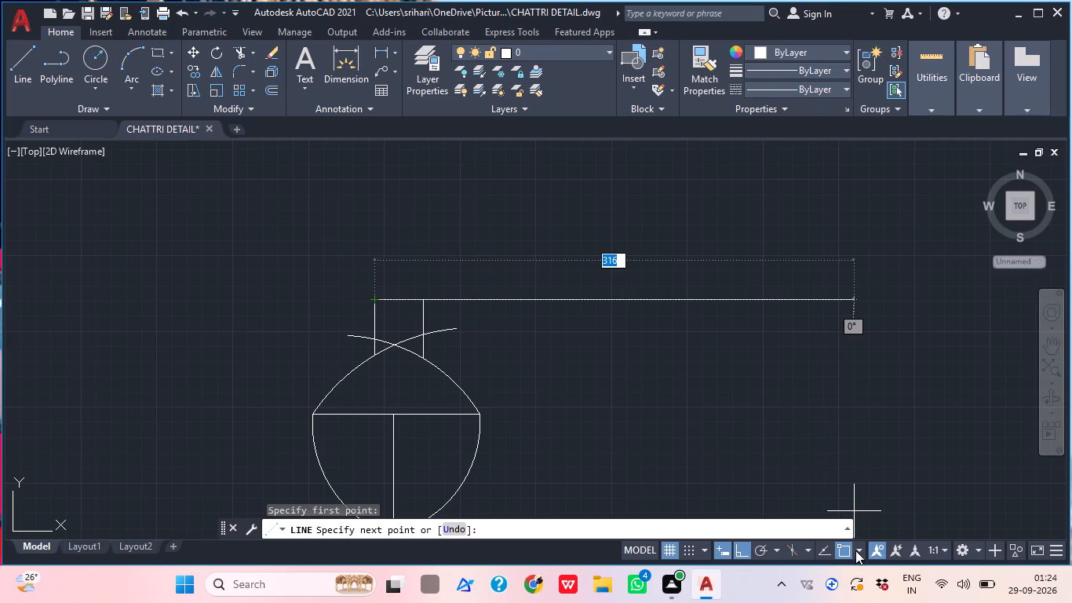
pyautogui.click(742, 554)
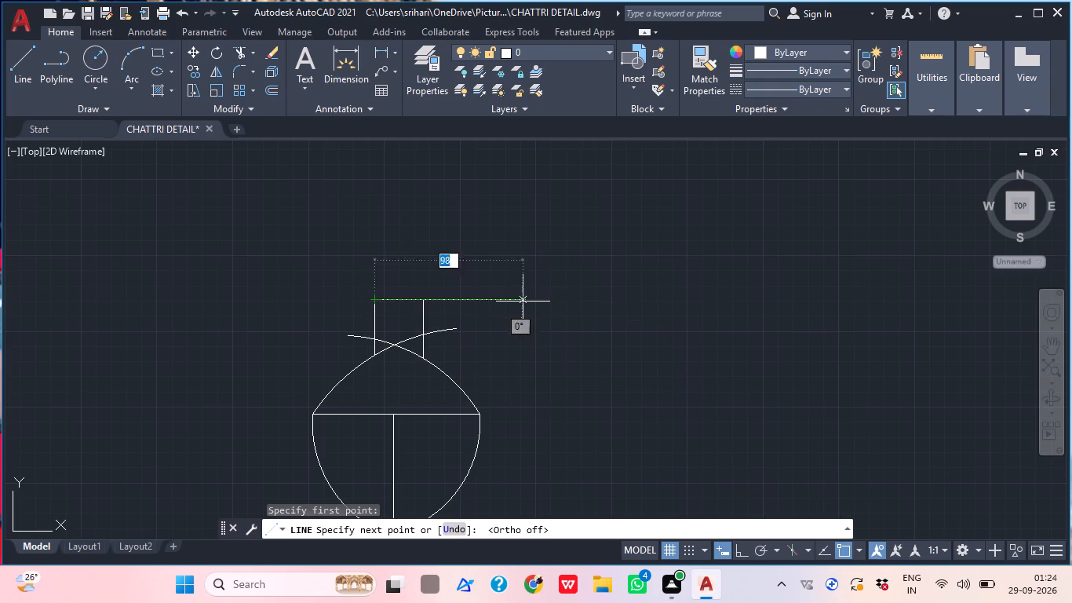
pyautogui.scroll(2, 396, 265)
pyautogui.click(400, 264)
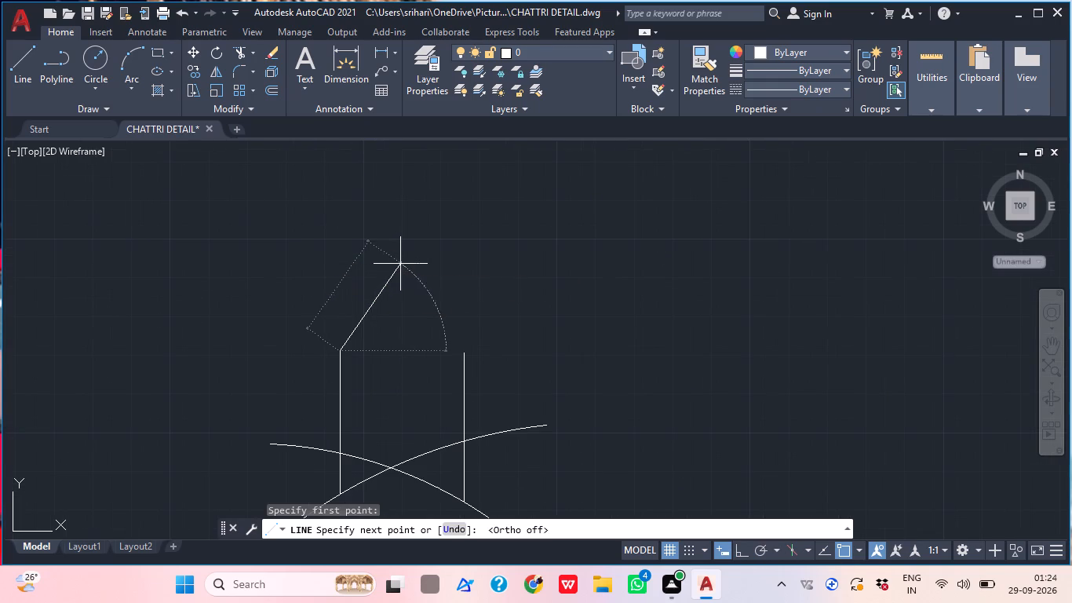
pyautogui.click(461, 356)
pyautogui.press('Escape')
# Trim the cap arcs' crossing pieces between the neck lines and their overhanging ends on both sides.
pyautogui.write('TR')
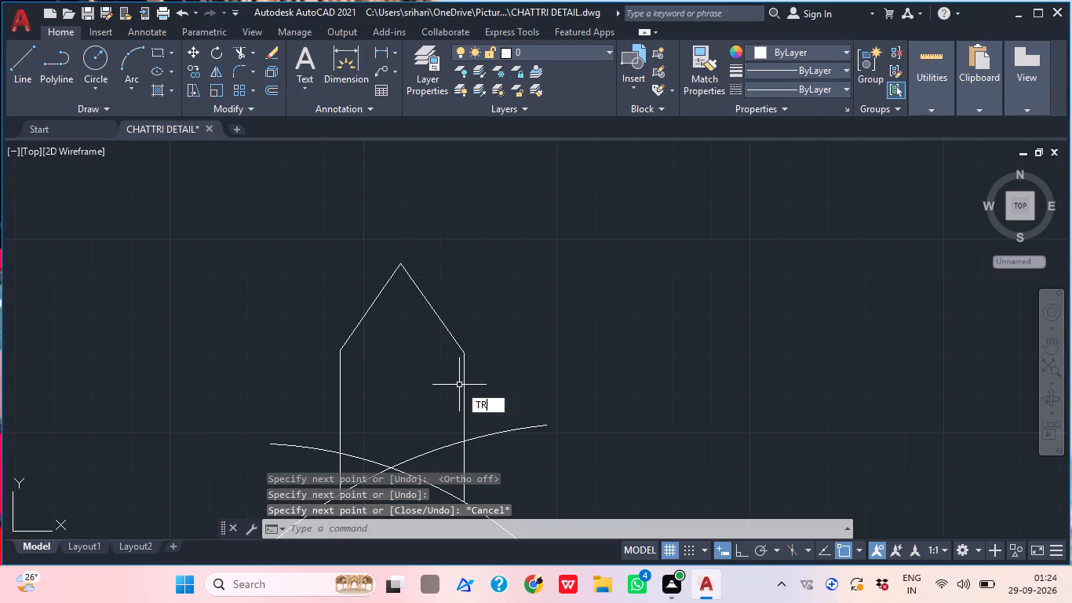
pyautogui.press('space')
pyautogui.click(503, 427)
pyautogui.click(475, 451)
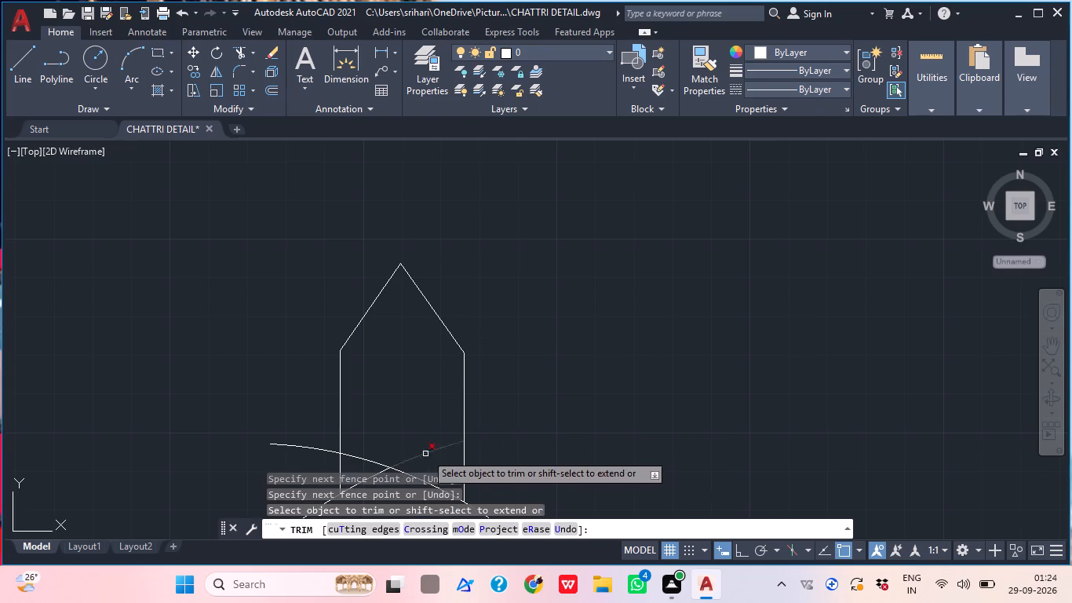
pyautogui.scroll(-2, 431, 431)
pyautogui.click(418, 458)
pyautogui.click(422, 434)
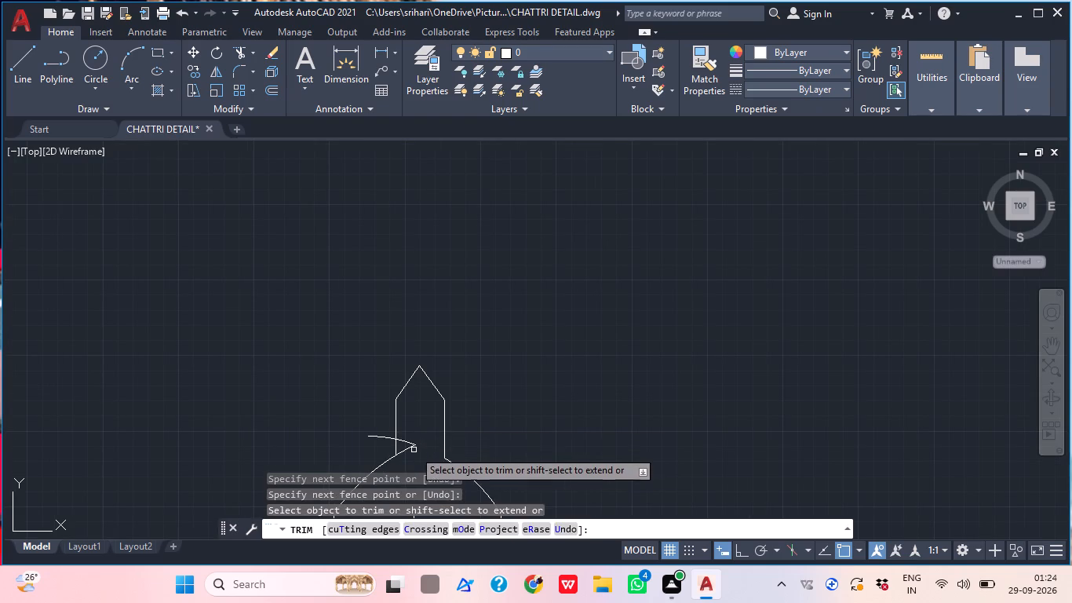
pyautogui.scroll(2, 413, 451)
pyautogui.click(411, 451)
pyautogui.click(394, 415)
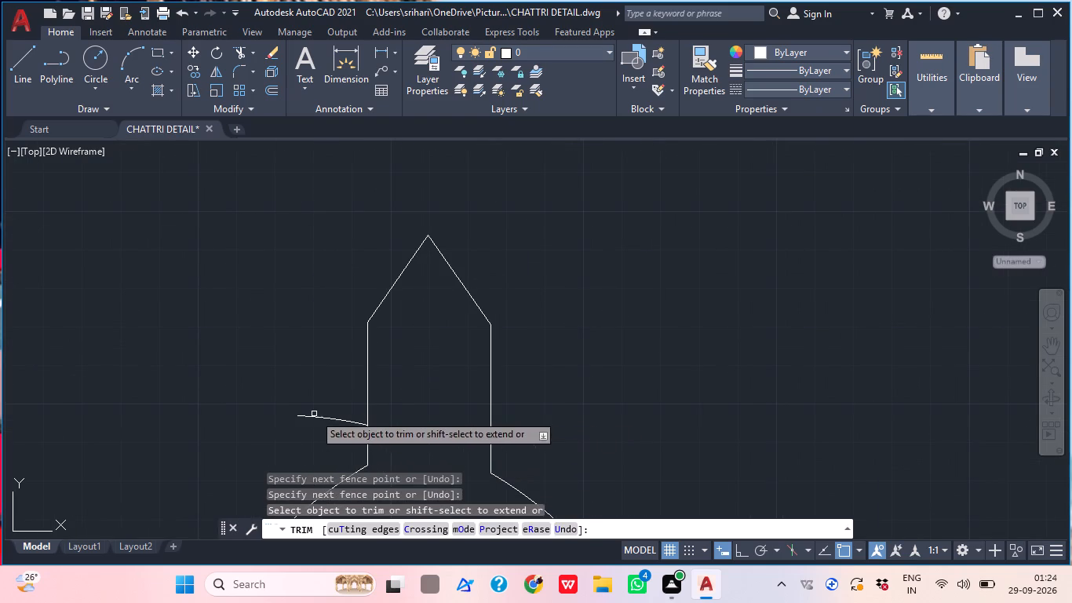
pyautogui.click(314, 414)
pyautogui.click(309, 433)
# Trim the finial's interior lines: the vertical centre line, the circle's top overlap with the cup, and the cup's horizontal line.
pyautogui.scroll(-2, 421, 422)
pyautogui.moveTo(451, 443); pyautogui.dragTo(445, 200, button='middle')
pyautogui.scroll(-2, 475, 247)
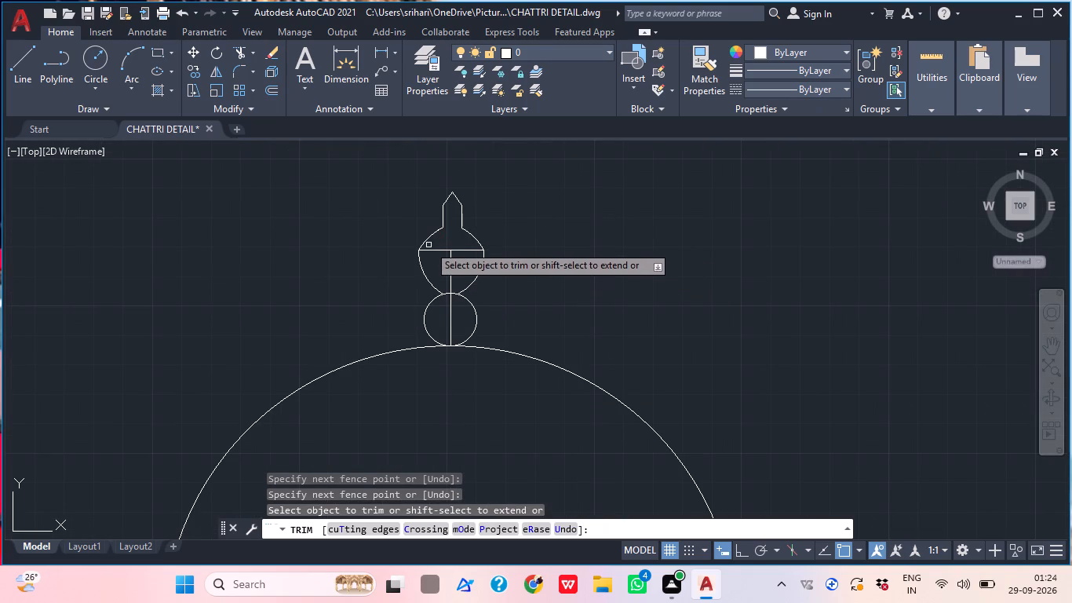
pyautogui.click(449, 271)
pyautogui.click(456, 320)
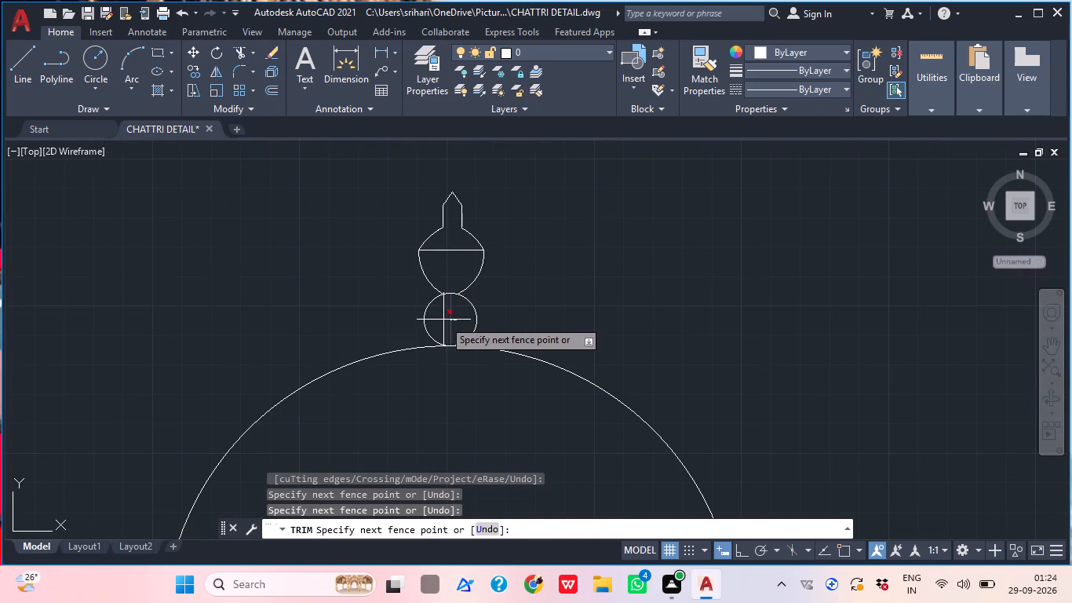
pyautogui.click(443, 320)
pyautogui.click(449, 295)
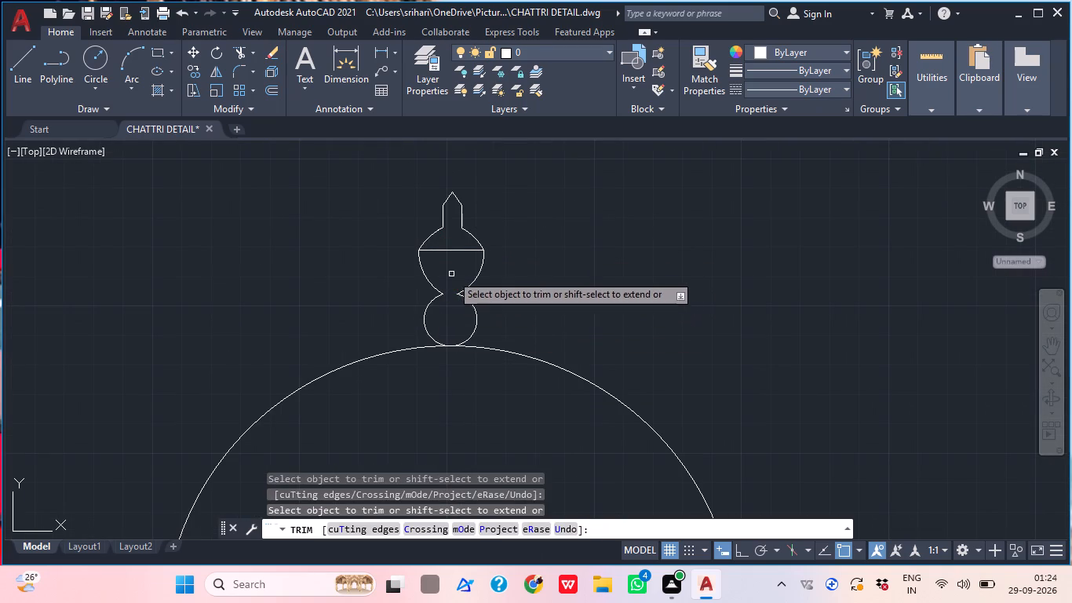
pyautogui.click(452, 251)
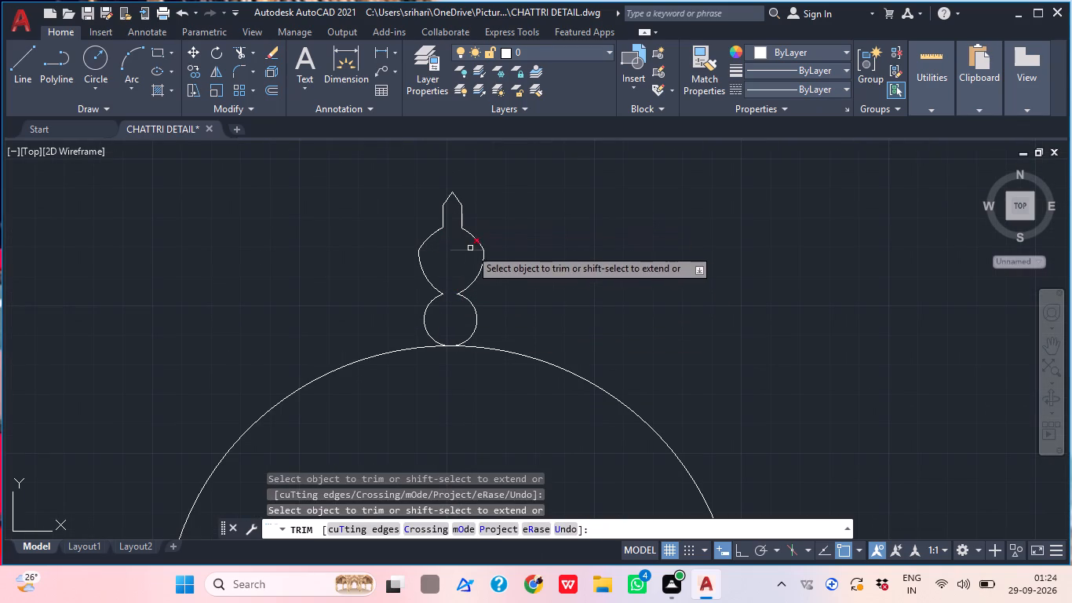
pyautogui.click(476, 242)
pyautogui.hotkey('ctrl', 'z')
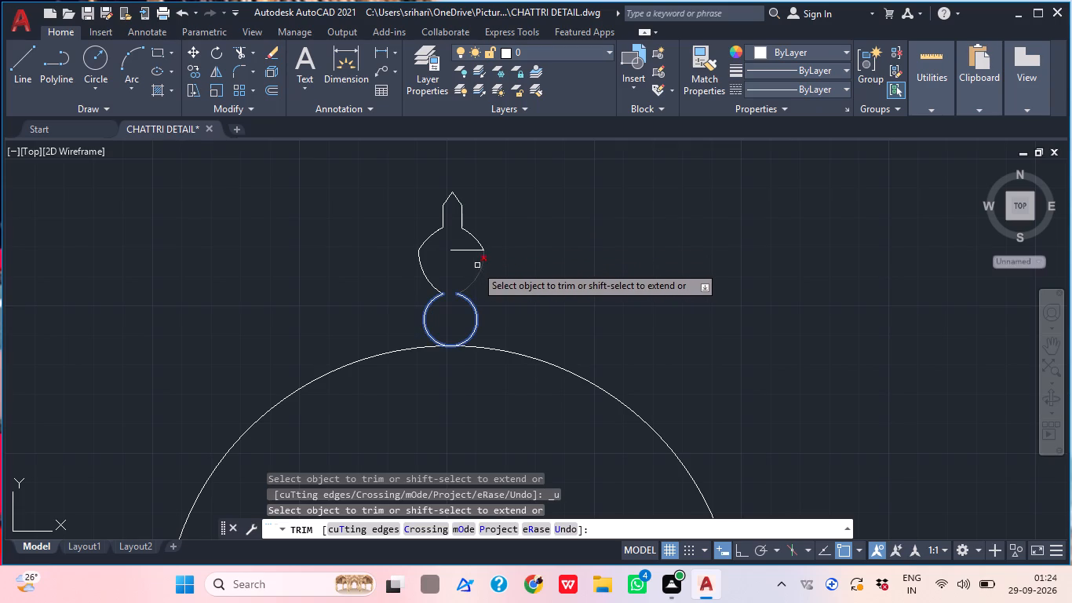
pyautogui.moveTo(467, 258); pyautogui.dragTo(463, 249)
pyautogui.click(454, 239)
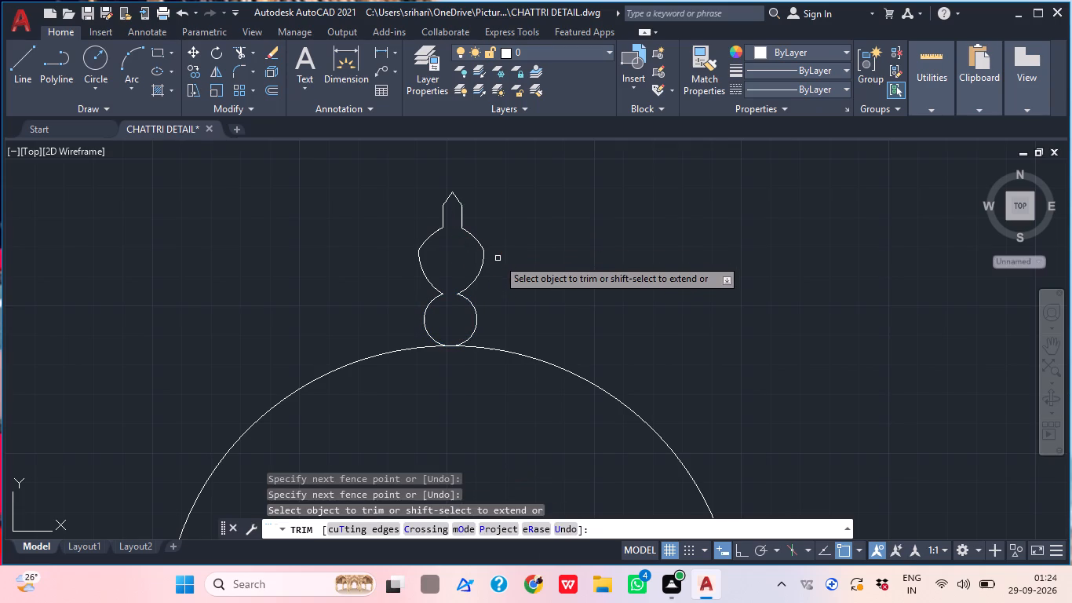
pyautogui.press('Escape')
# Examine the trimmed finial outline and then the whole set of chattri drawings.
pyautogui.moveTo(473, 280); pyautogui.dragTo(437, 307, button='middle')
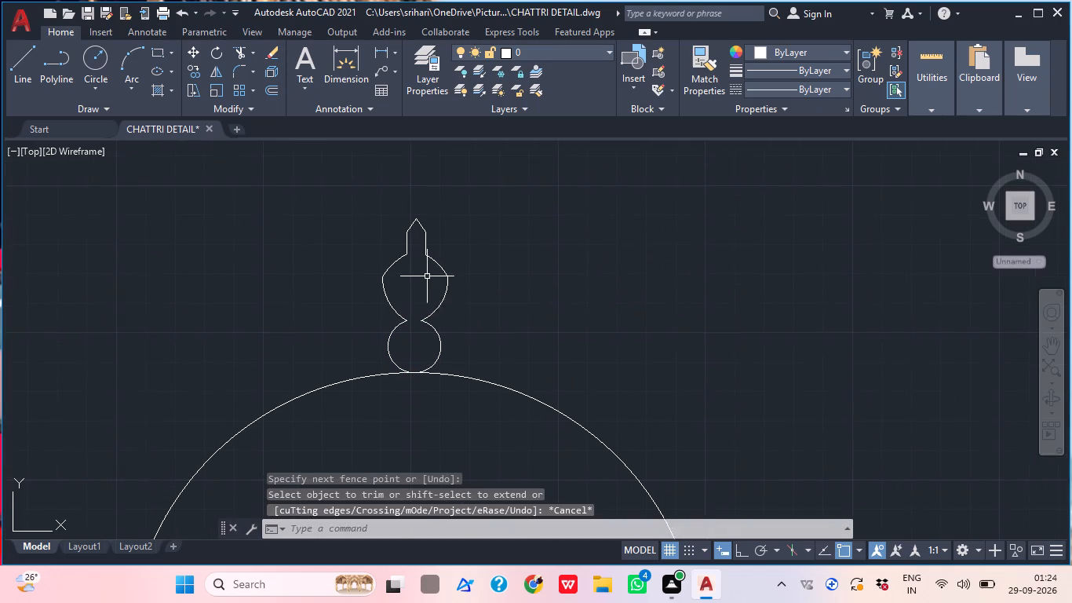
pyautogui.scroll(2, 425, 272)
pyautogui.scroll(-2, 417, 264)
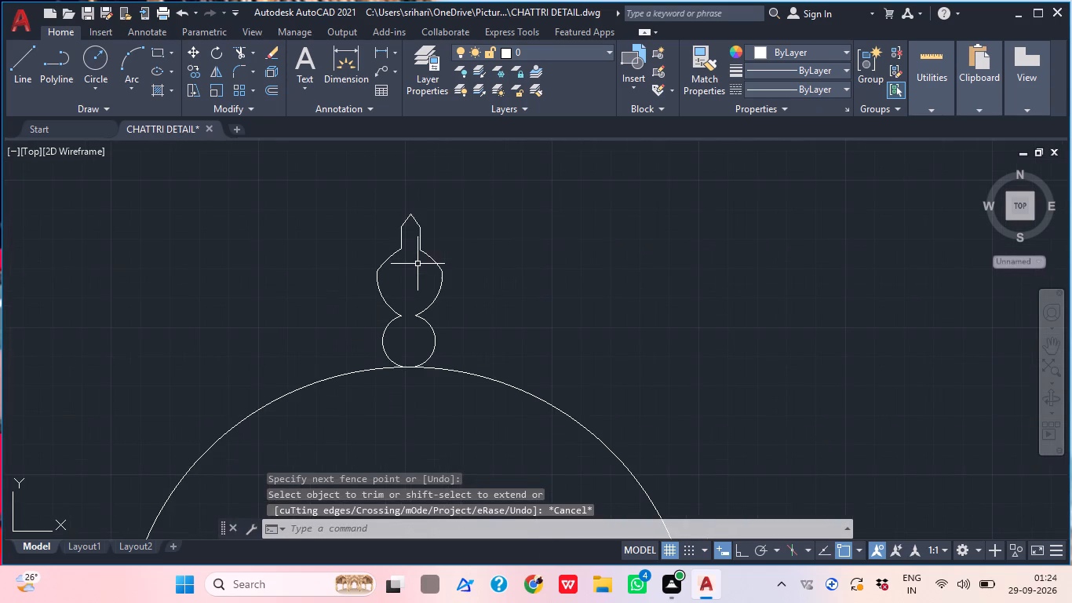
pyautogui.scroll(2, 420, 265)
pyautogui.scroll(-3, 420, 265)
pyautogui.scroll(1, 417, 263)
pyautogui.scroll(-4, 417, 265)
pyautogui.moveTo(439, 308); pyautogui.dragTo(415, 294, button='middle')
pyautogui.scroll(-2, 428, 328)
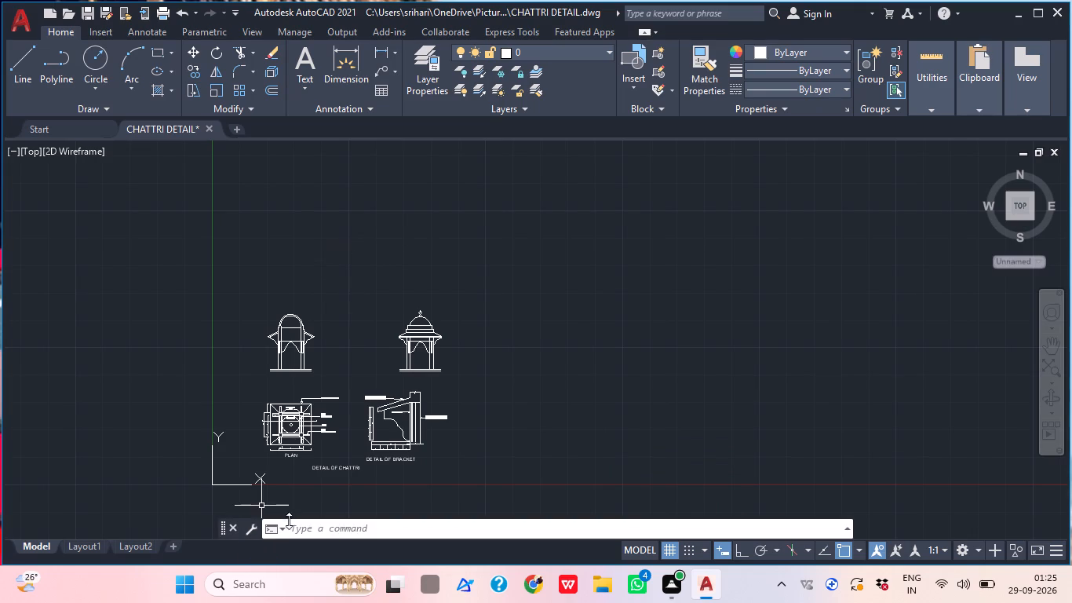
# With Ortho on, copy the PLAN label straight up about 3420, placing it below the base of the chattri drawing above the plan.
pyautogui.scroll(1, 288, 509)
pyautogui.scroll(3, 290, 398)
pyautogui.click(313, 506)
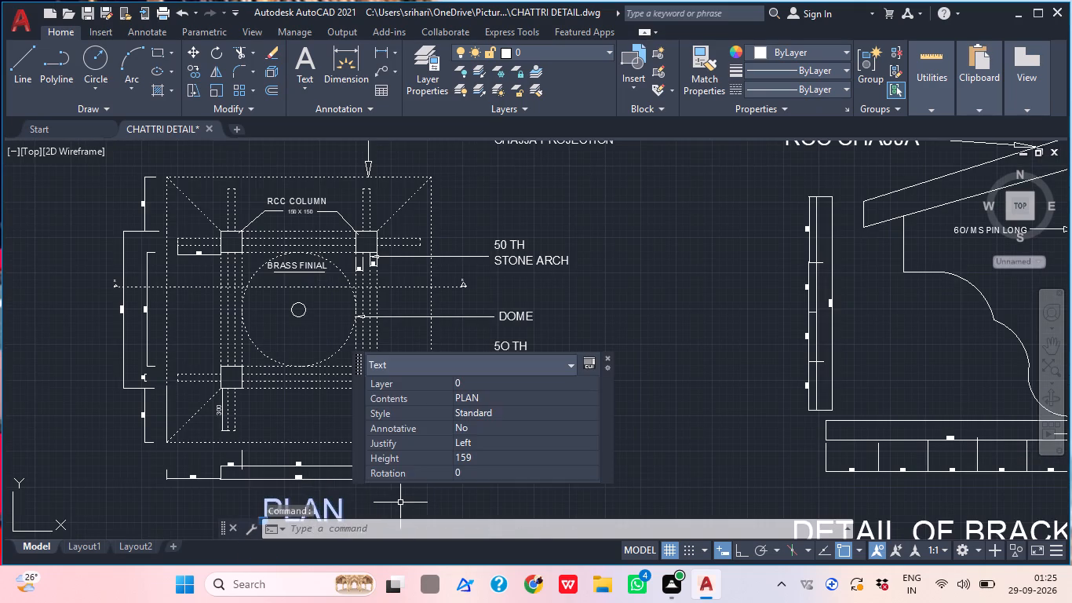
pyautogui.write('CO')
pyautogui.press('Return')
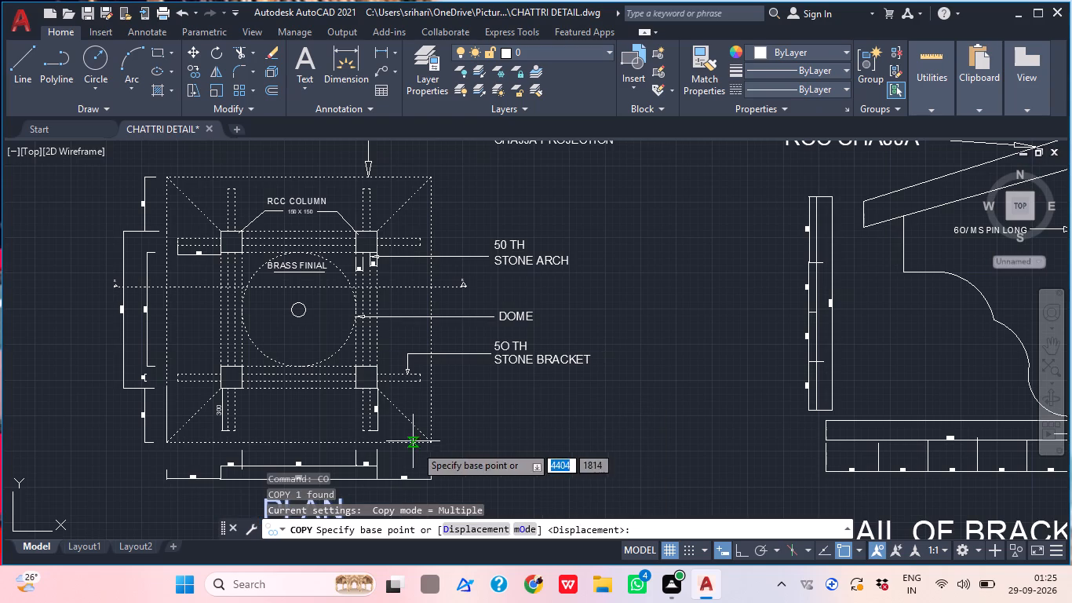
pyautogui.moveTo(423, 454); pyautogui.dragTo(458, 423, button='middle')
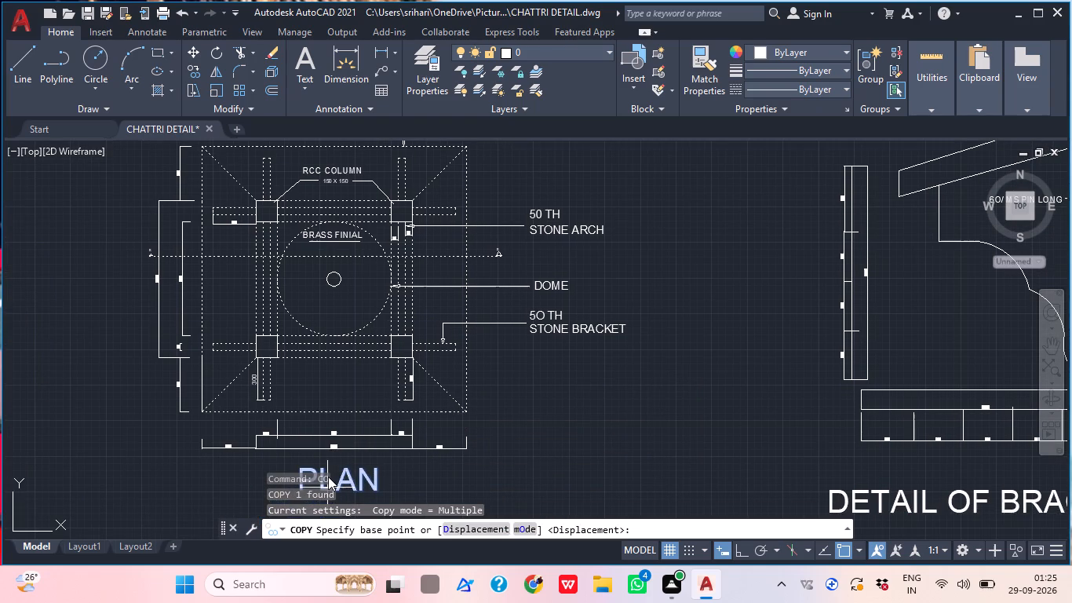
pyautogui.click(328, 477)
pyautogui.scroll(-4, 334, 457)
pyautogui.scroll(3, 328, 378)
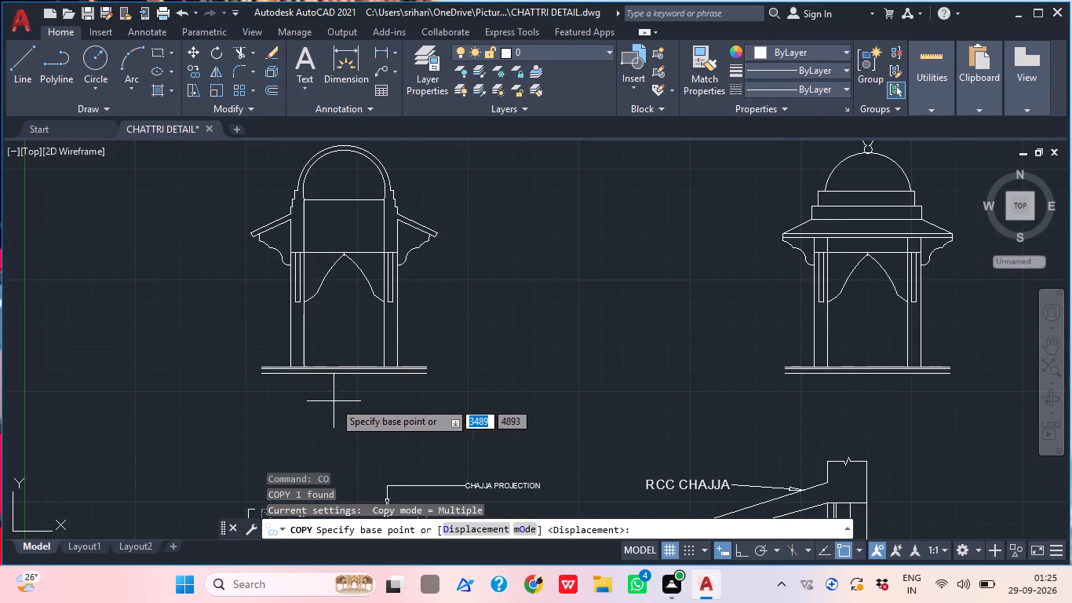
pyautogui.scroll(-7, 467, 315)
pyautogui.scroll(7, 458, 348)
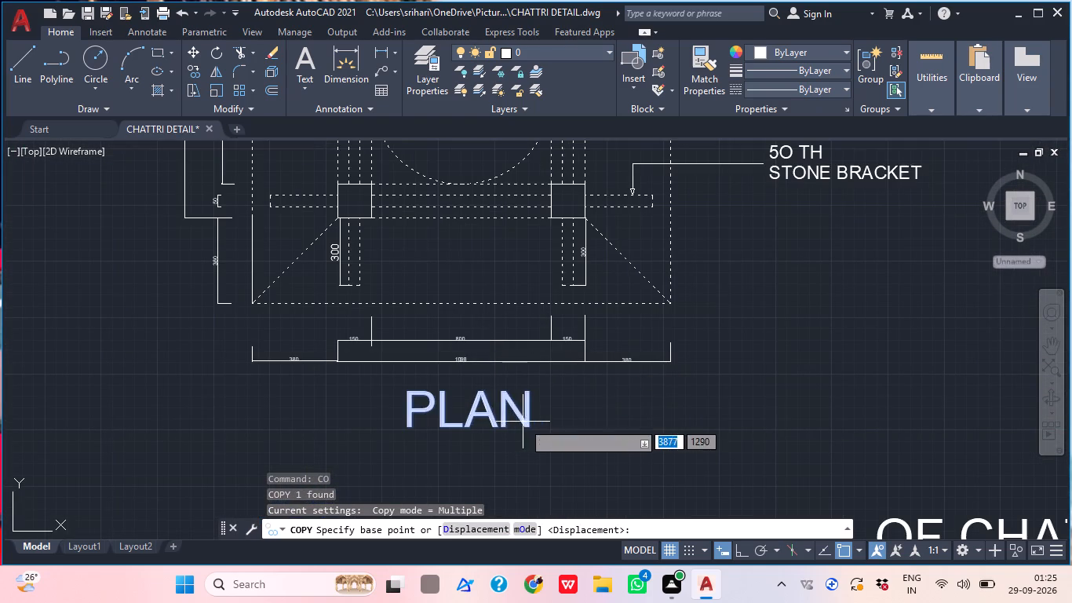
pyautogui.click(523, 422)
pyautogui.scroll(-3, 508, 368)
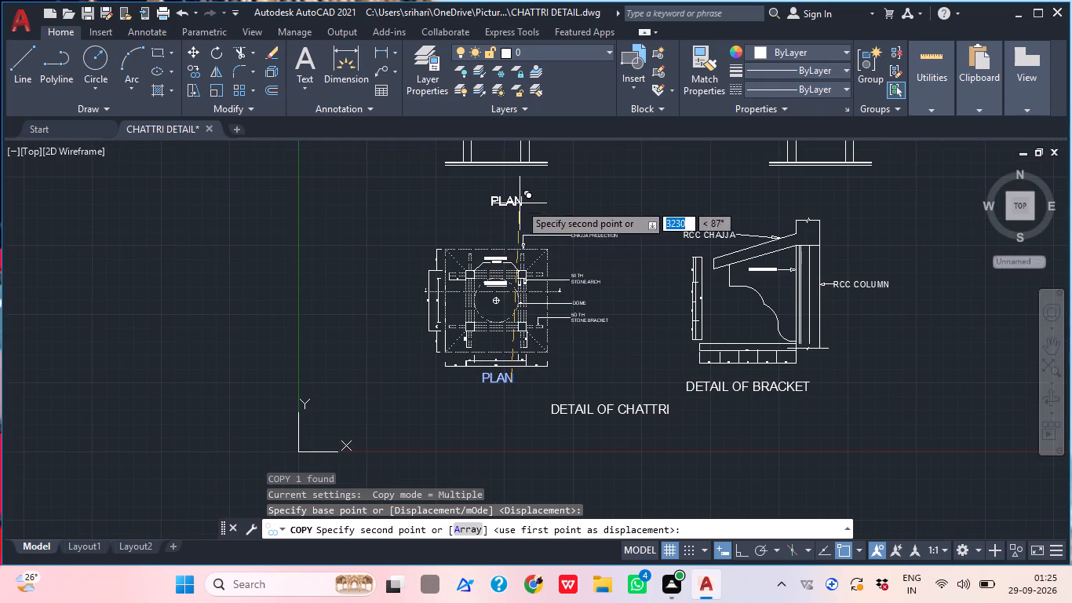
pyautogui.moveTo(497, 187); pyautogui.dragTo(483, 213, button='middle')
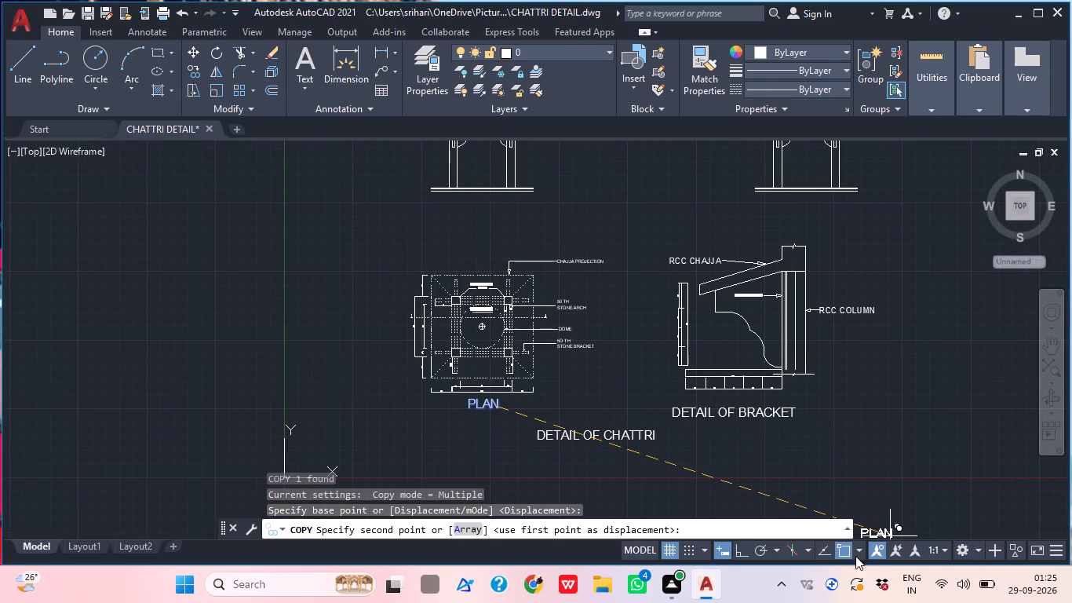
pyautogui.click(735, 545)
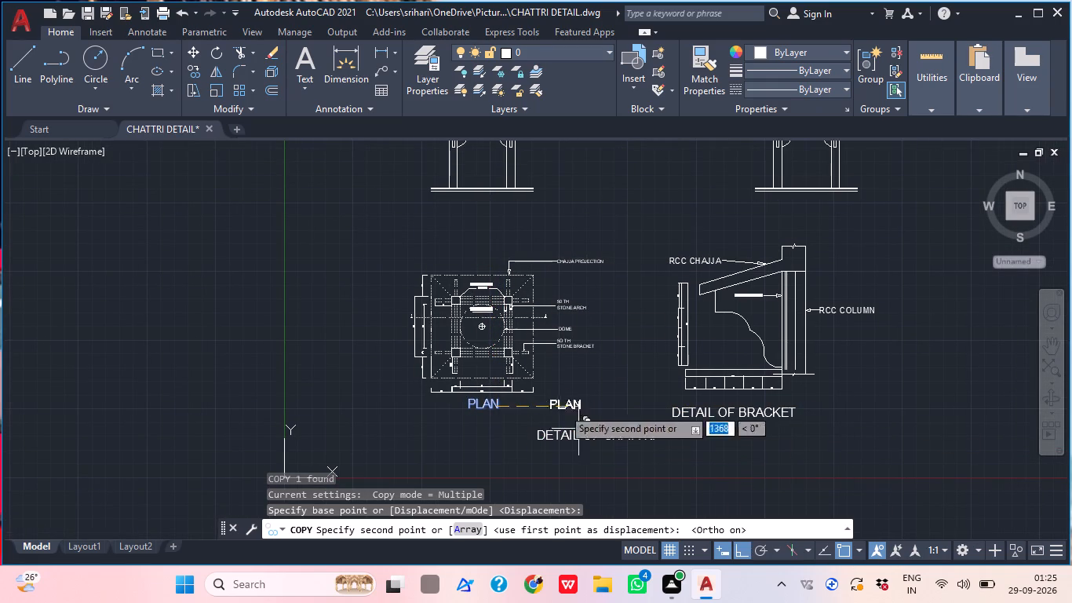
pyautogui.scroll(2, 461, 204)
pyautogui.moveTo(461, 215); pyautogui.dragTo(461, 233, button='middle')
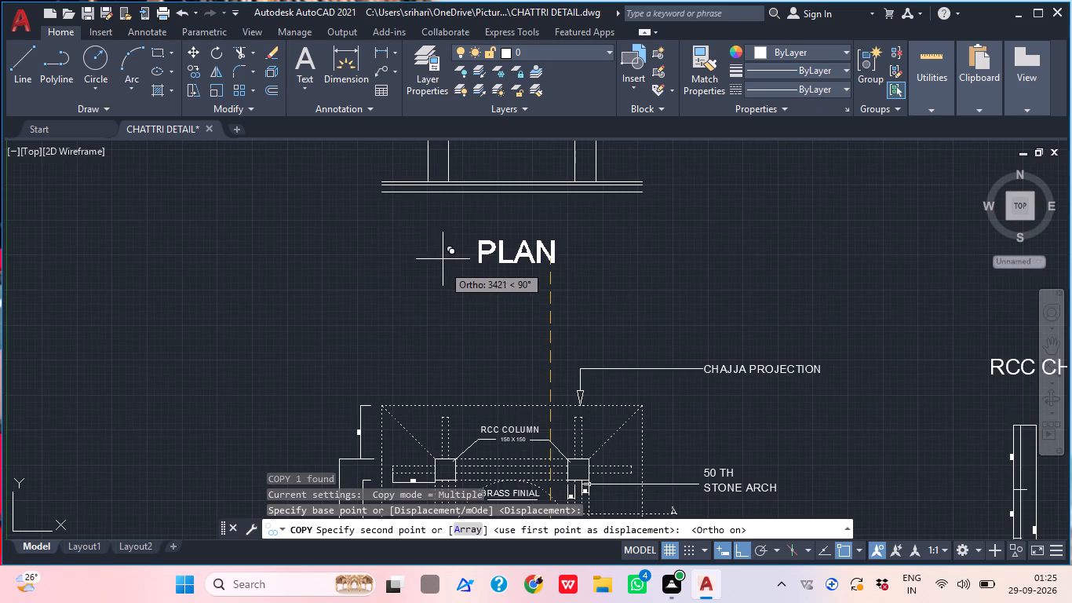
pyautogui.click(444, 253)
# With Ortho off, place a second copy of the PLAN label centrally below the base of the domed chattri elevation.
pyautogui.moveTo(613, 265); pyautogui.dragTo(442, 265, button='middle')
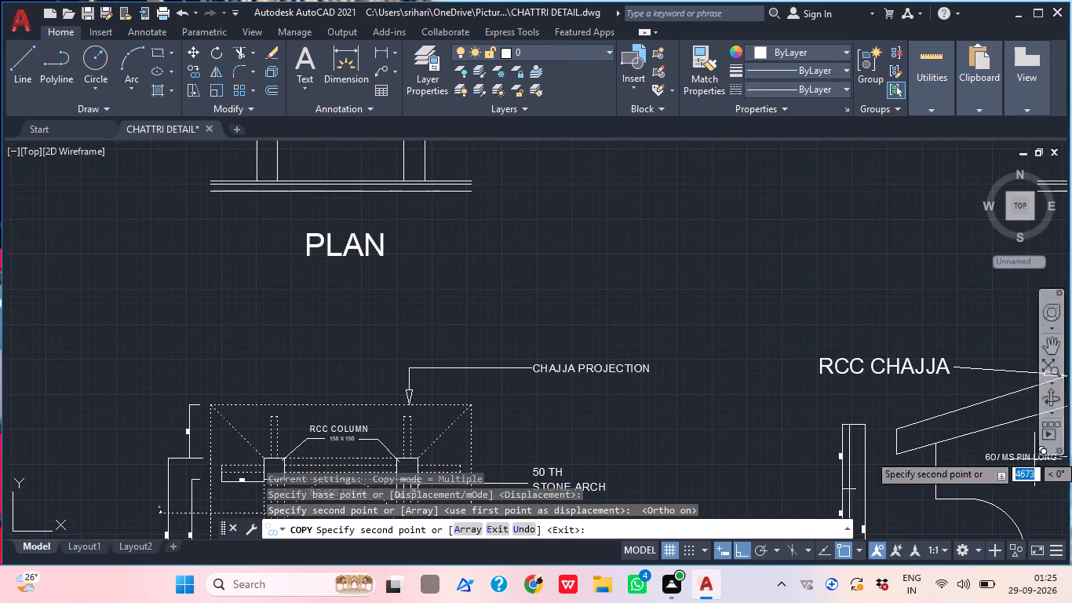
pyautogui.scroll(-1, 928, 481)
pyautogui.click(746, 553)
pyautogui.moveTo(852, 384); pyautogui.dragTo(470, 312, button='middle')
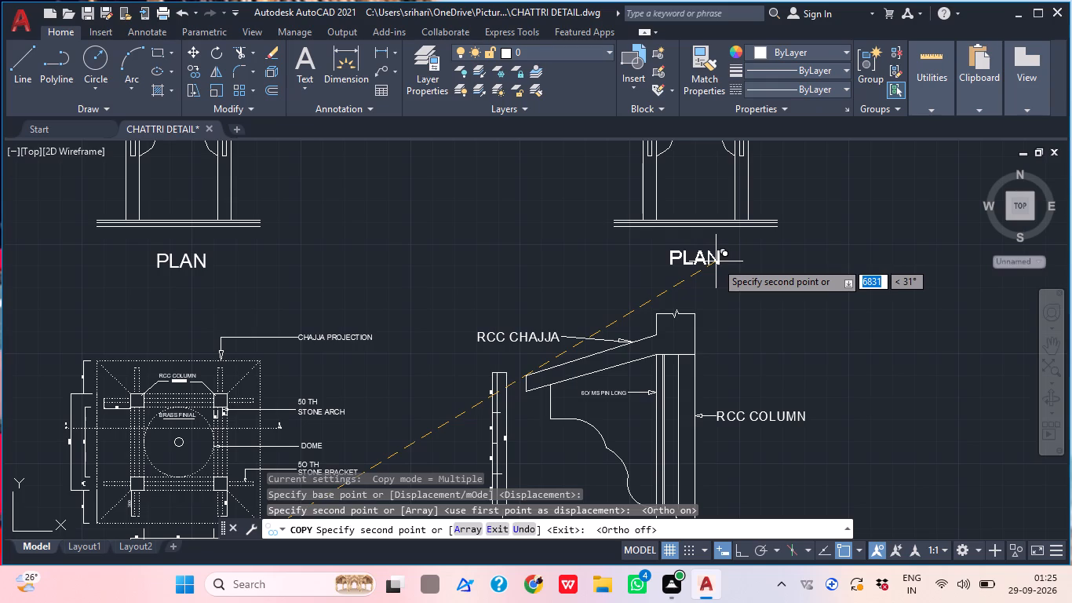
pyautogui.click(713, 261)
pyautogui.moveTo(786, 294); pyautogui.dragTo(779, 302, button='middle')
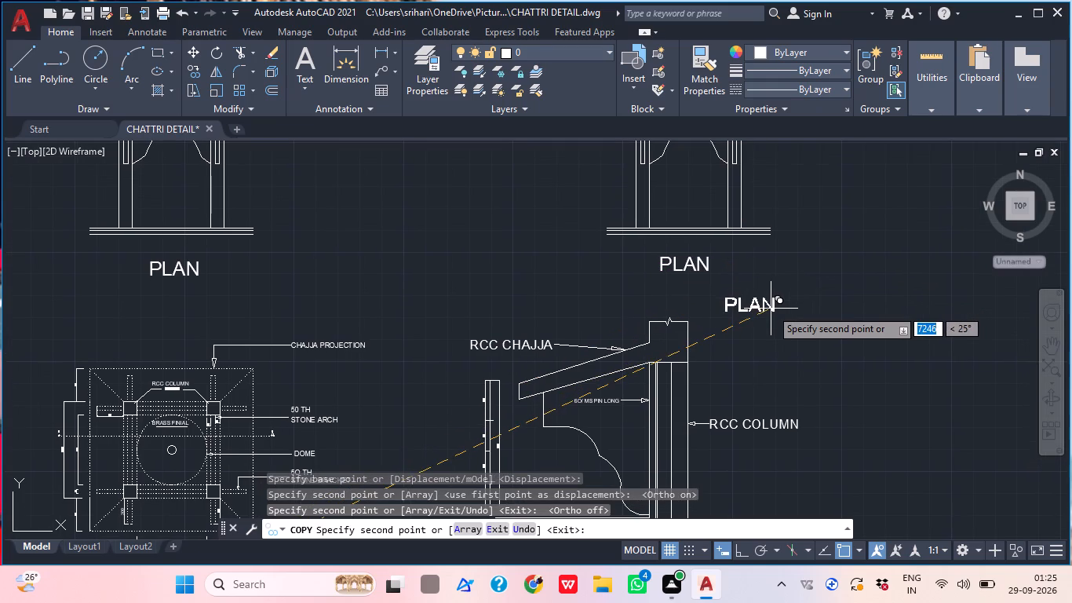
pyautogui.press('Escape')
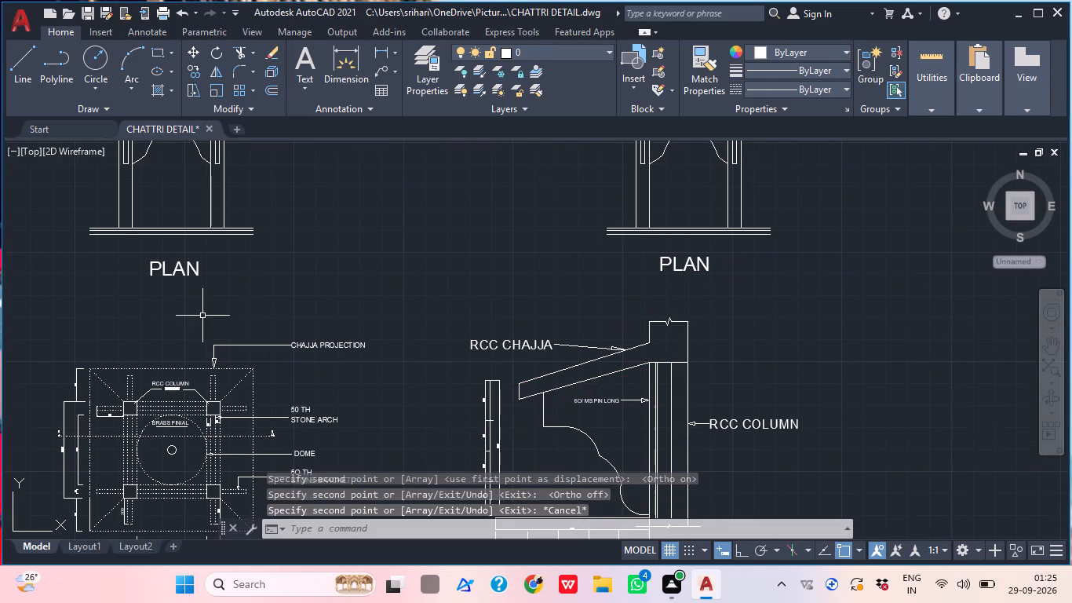
# Change the copied PLAN label below the chattri drawing without a finial to SECTION AT X-X.
pyautogui.doubleClick(177, 270)
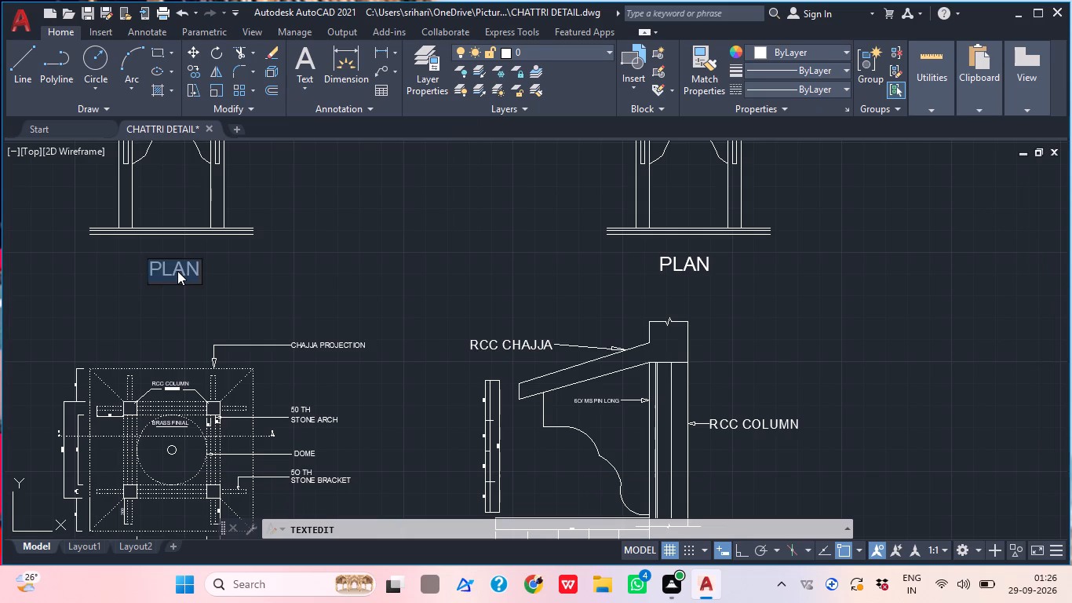
pyautogui.write('SECTION')
pyautogui.press('space')
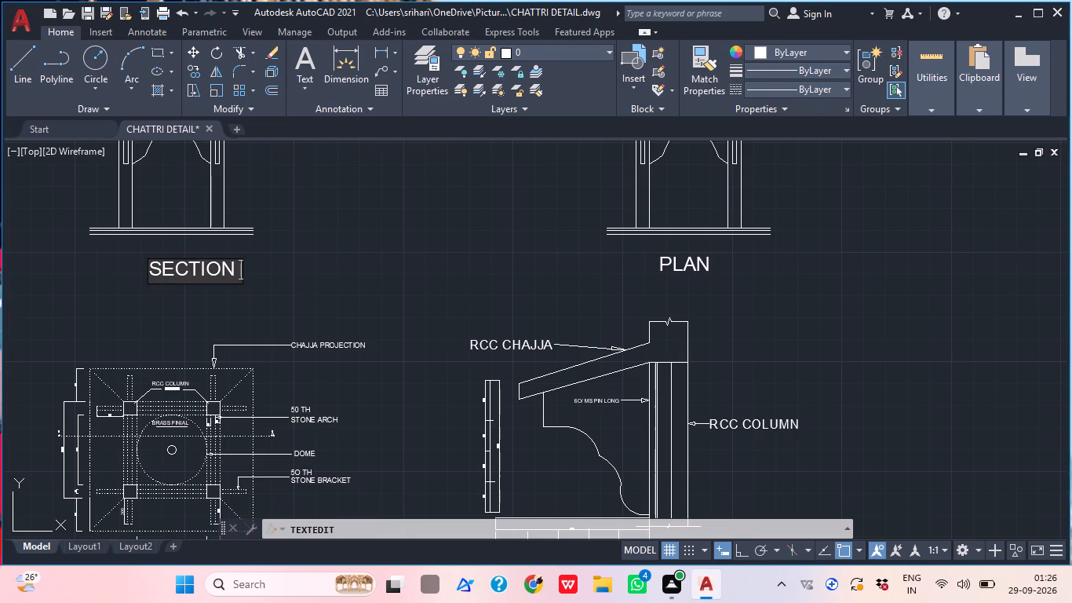
pyautogui.write('AT X')
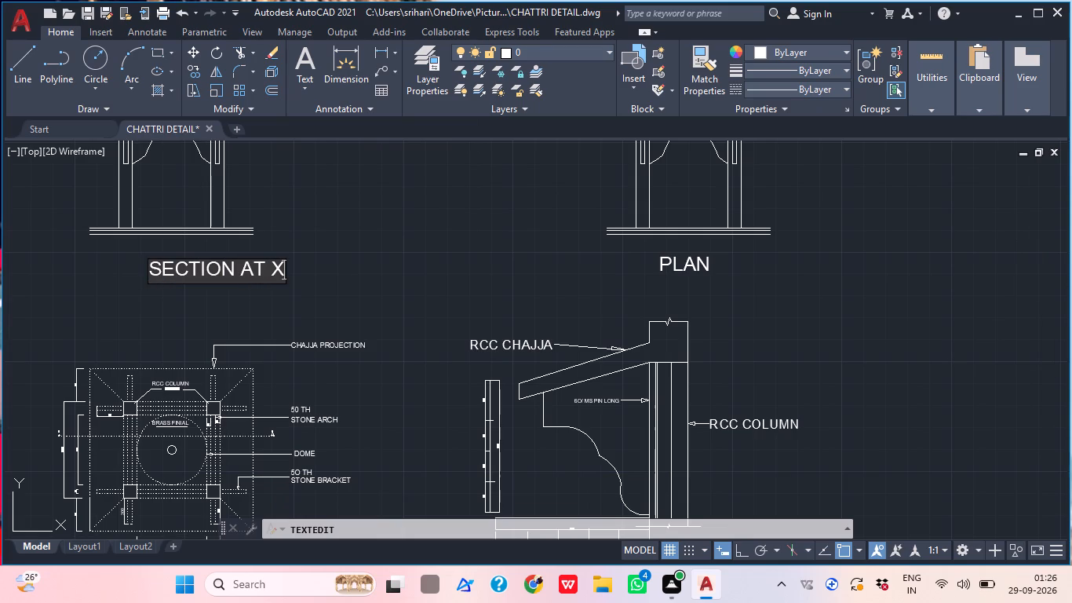
pyautogui.press('-')
pyautogui.press('x')
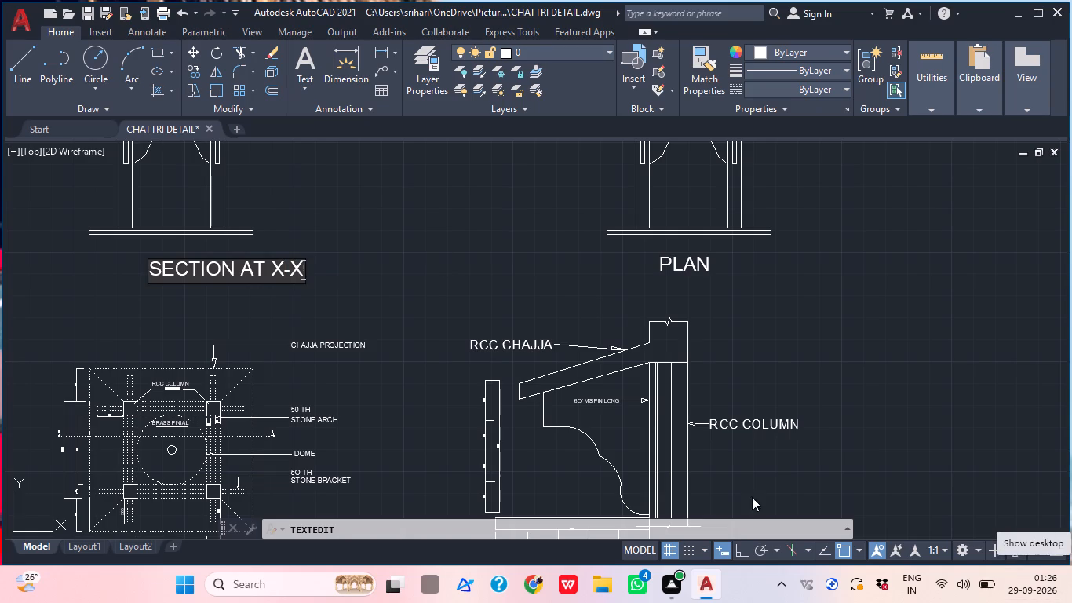
pyautogui.click(428, 253)
pyautogui.press('Escape')
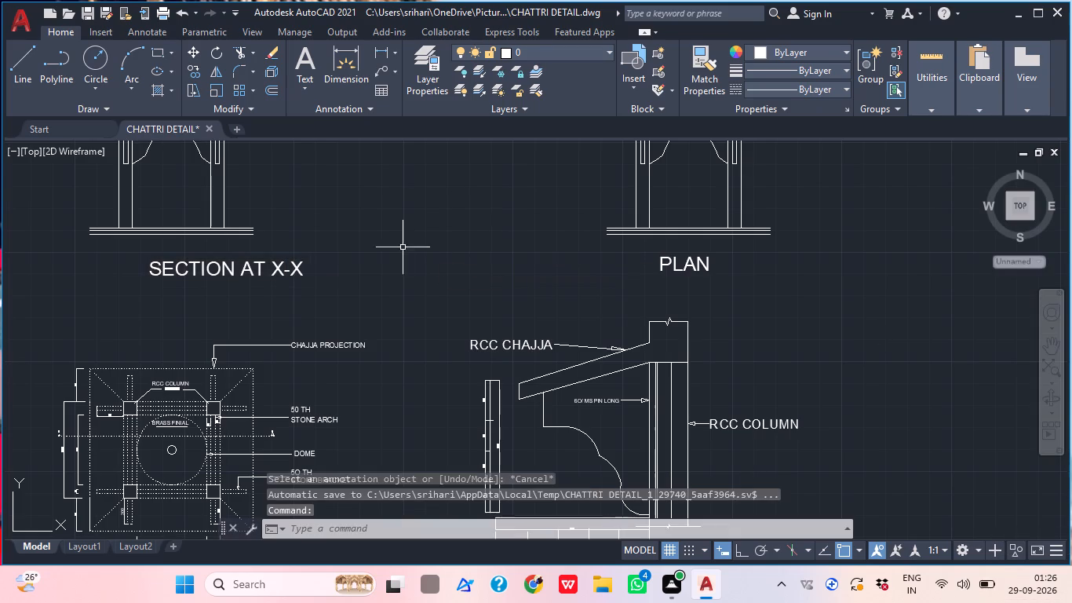
# Move the SECTION AT X-X title so it sits centred beneath the base of its chattri drawing.
pyautogui.click(245, 263)
pyautogui.press('m')
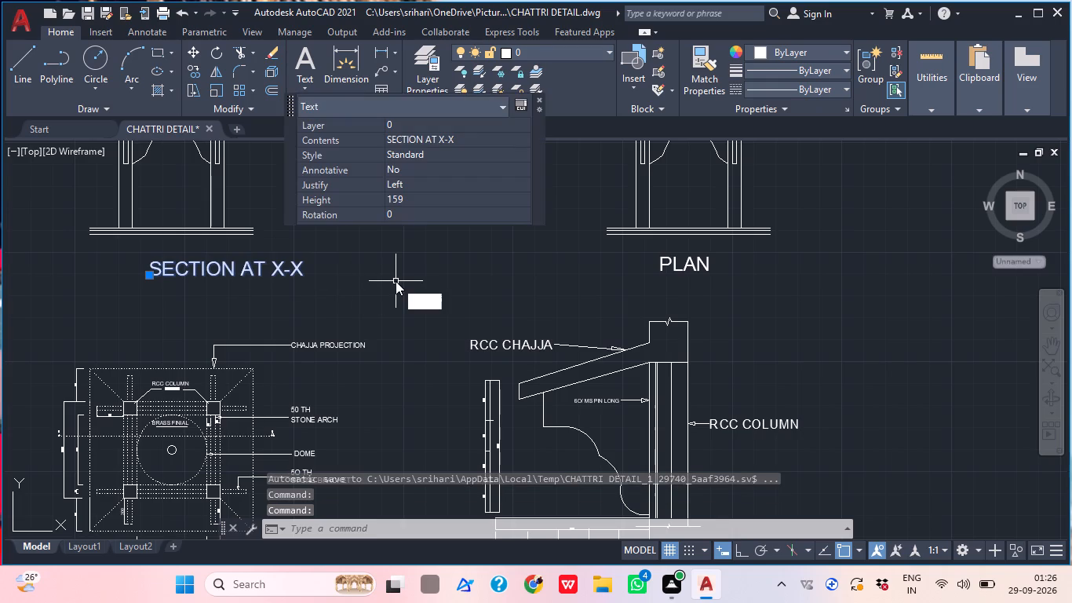
pyautogui.press('space')
pyautogui.click(275, 269)
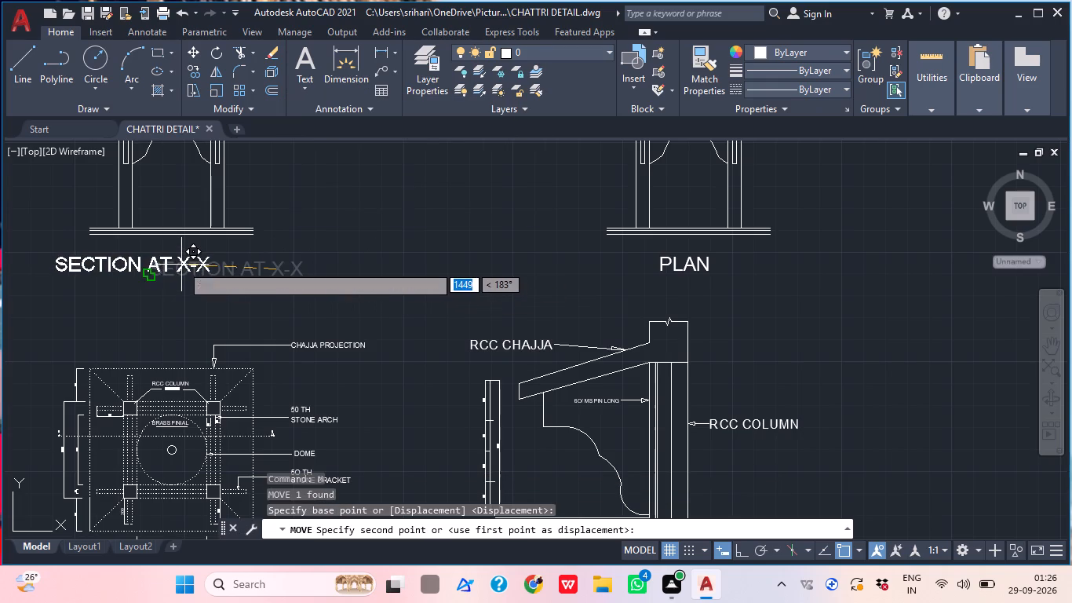
pyautogui.click(211, 263)
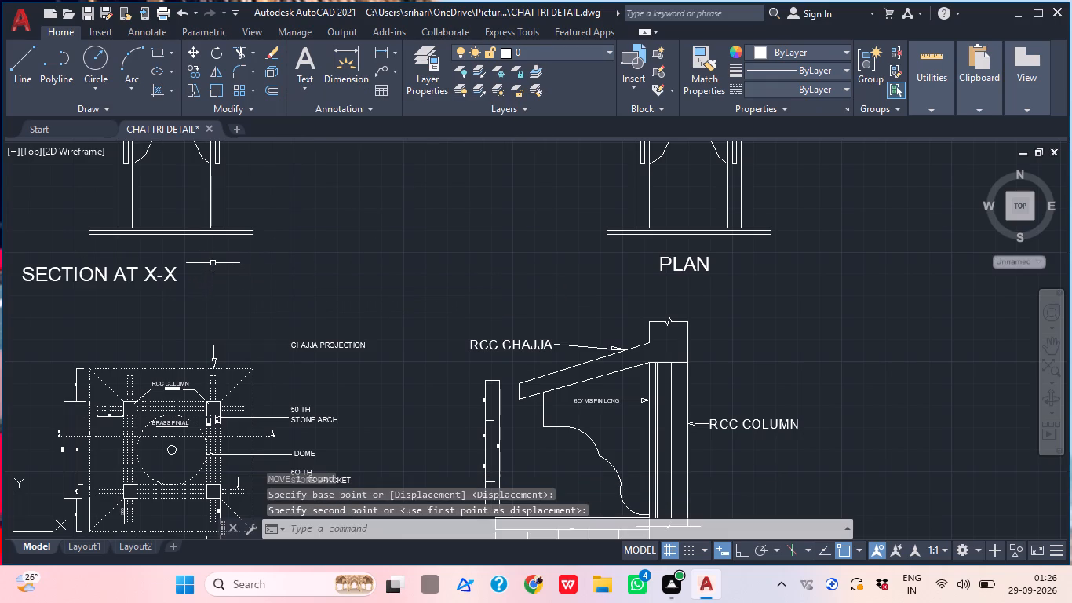
pyautogui.click(149, 268)
pyautogui.press('m')
pyautogui.press('space')
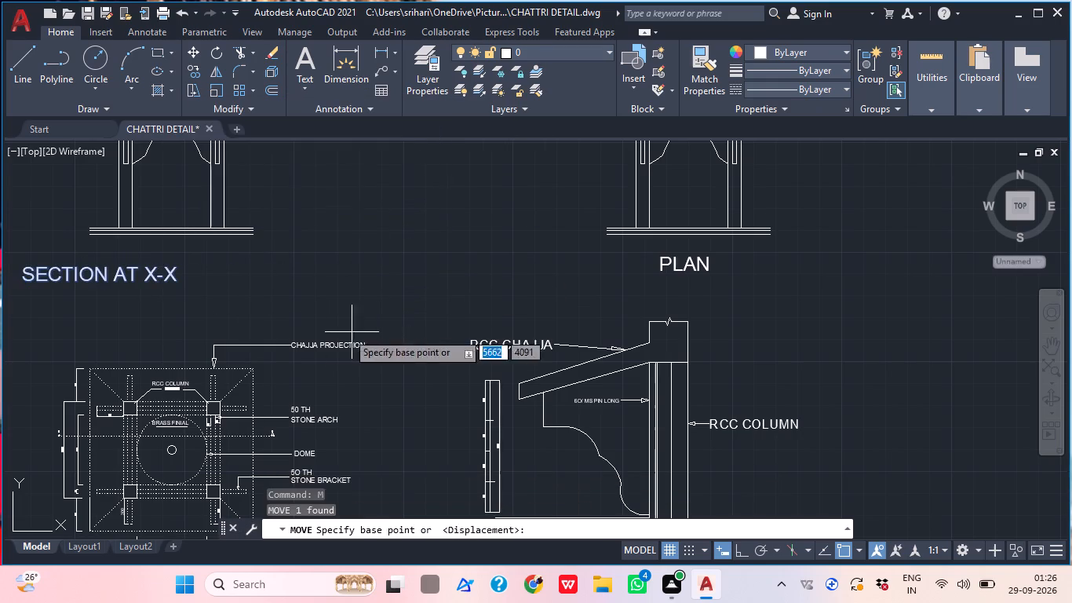
pyautogui.moveTo(264, 326); pyautogui.dragTo(421, 389, button='middle')
pyautogui.click(330, 334)
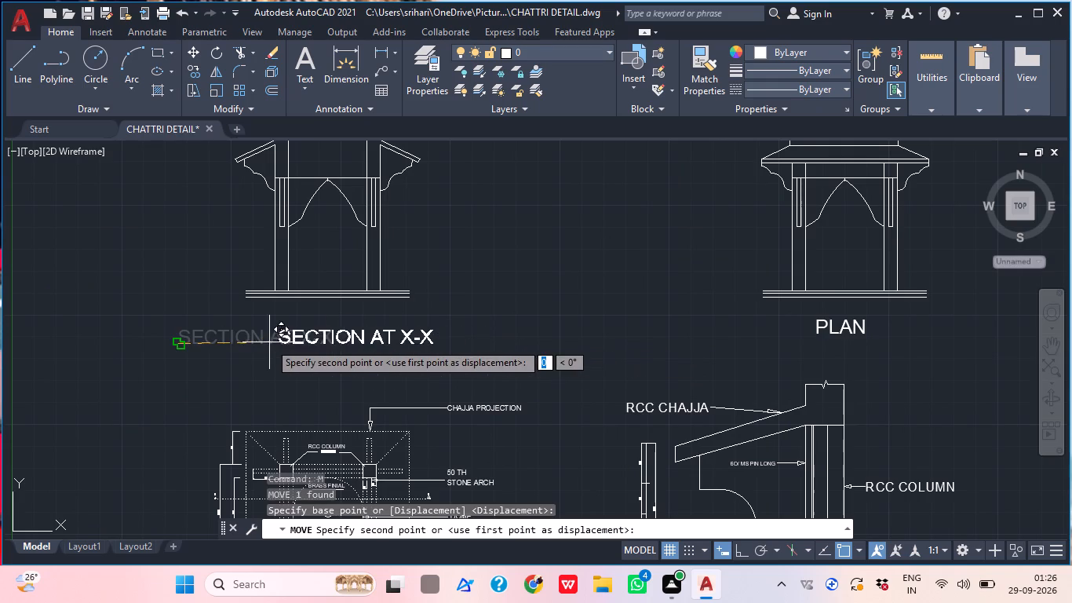
pyautogui.click(250, 339)
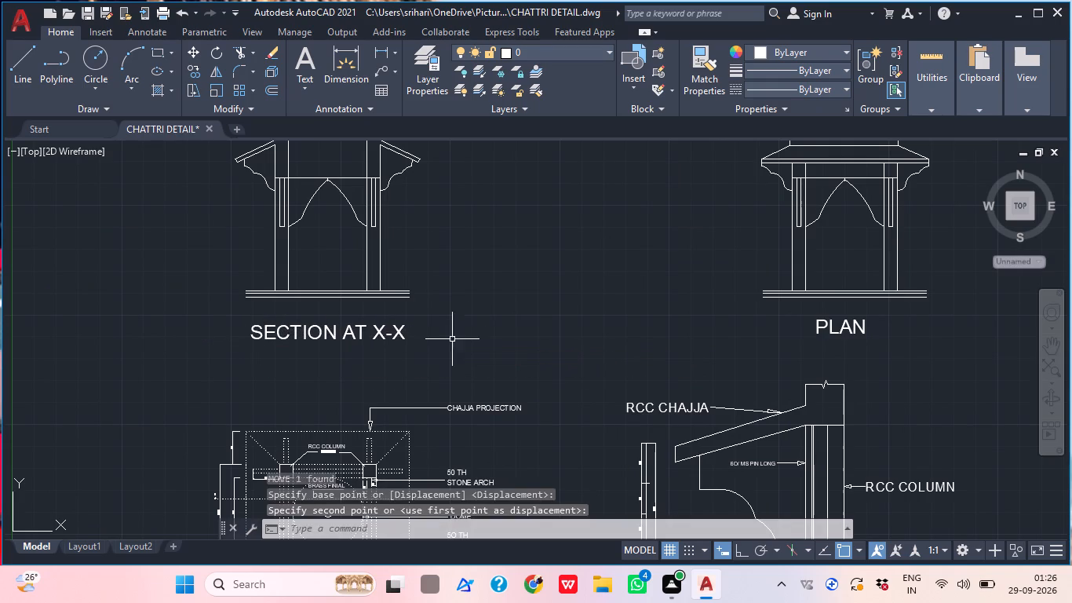
# Change the copied PLAN label below the domed chattri drawing with the finial to ELEVATION.
pyautogui.moveTo(425, 344); pyautogui.dragTo(361, 356, button='middle')
pyautogui.scroll(-1, 377, 353)
pyautogui.moveTo(409, 353); pyautogui.dragTo(389, 371, button='middle')
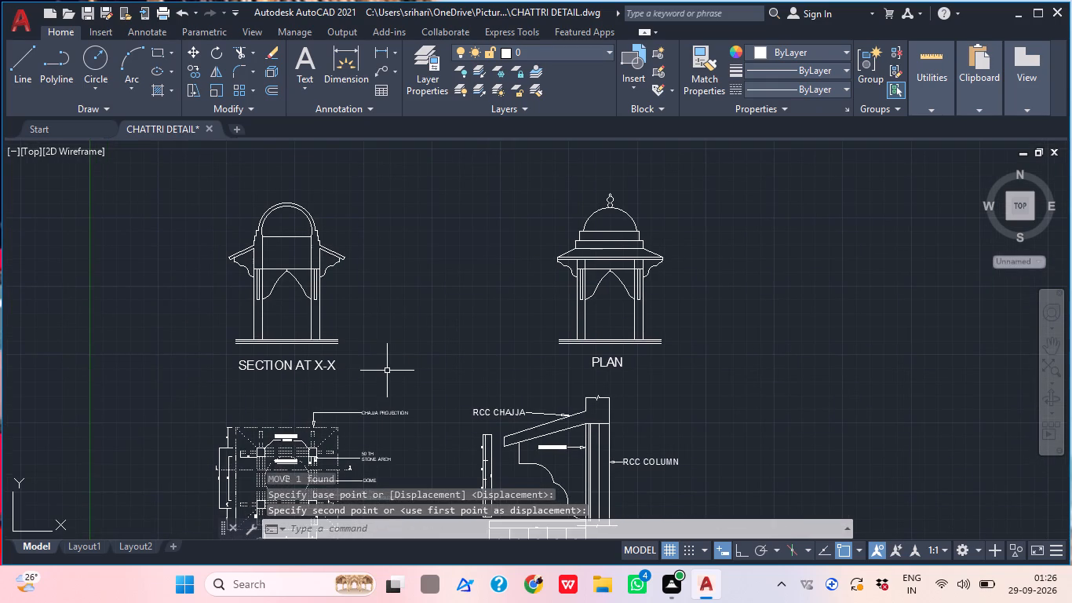
pyautogui.moveTo(614, 355); pyautogui.dragTo(512, 313, button='middle')
pyautogui.scroll(2, 535, 314)
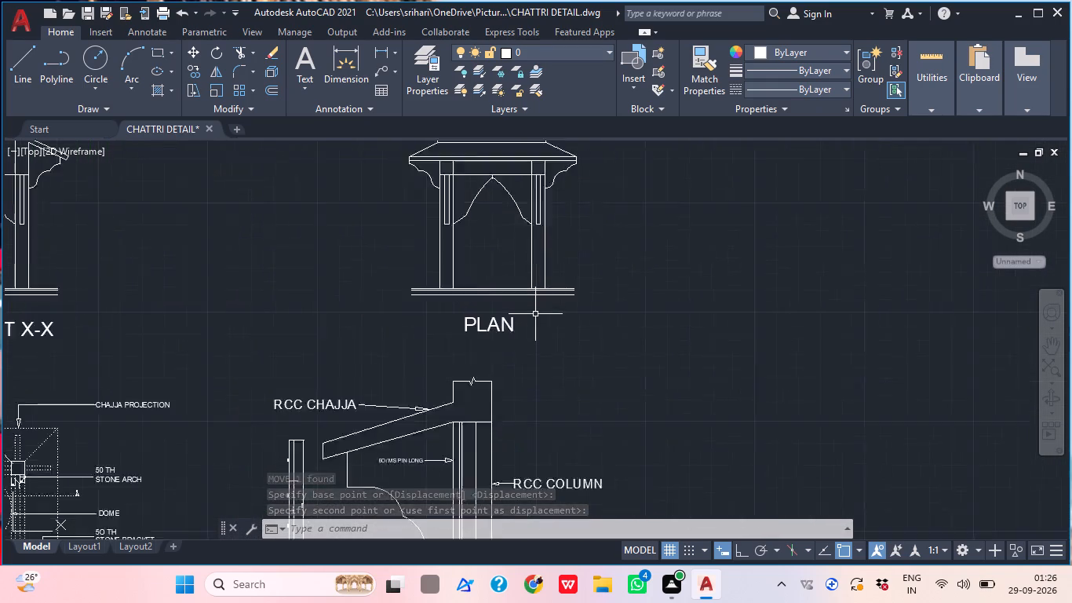
pyautogui.doubleClick(478, 327)
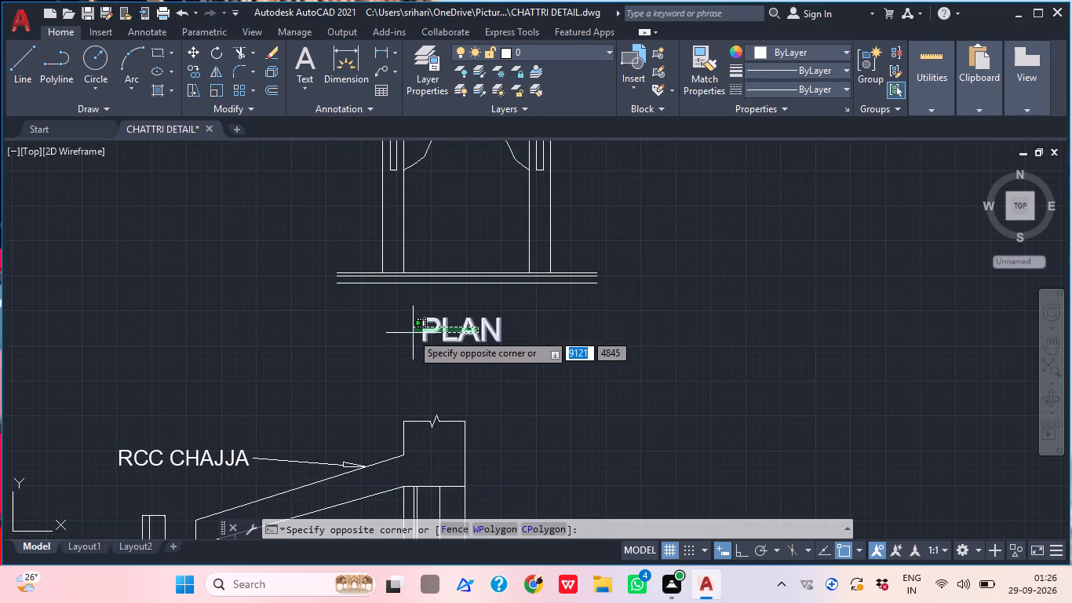
pyautogui.click(411, 333)
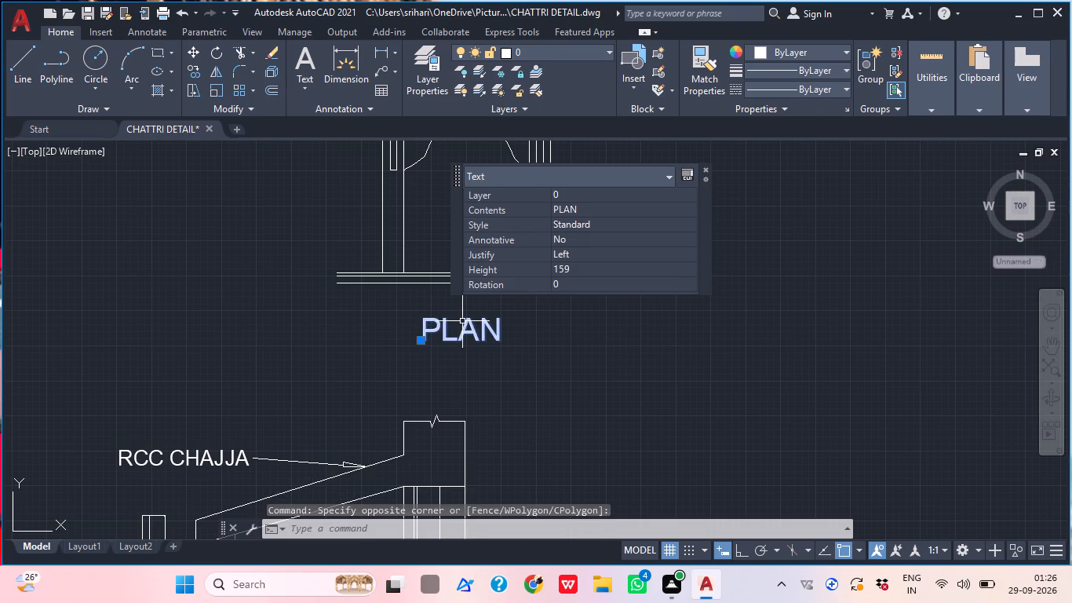
pyautogui.click(462, 321)
pyautogui.click(462, 324)
pyautogui.doubleClick(462, 324)
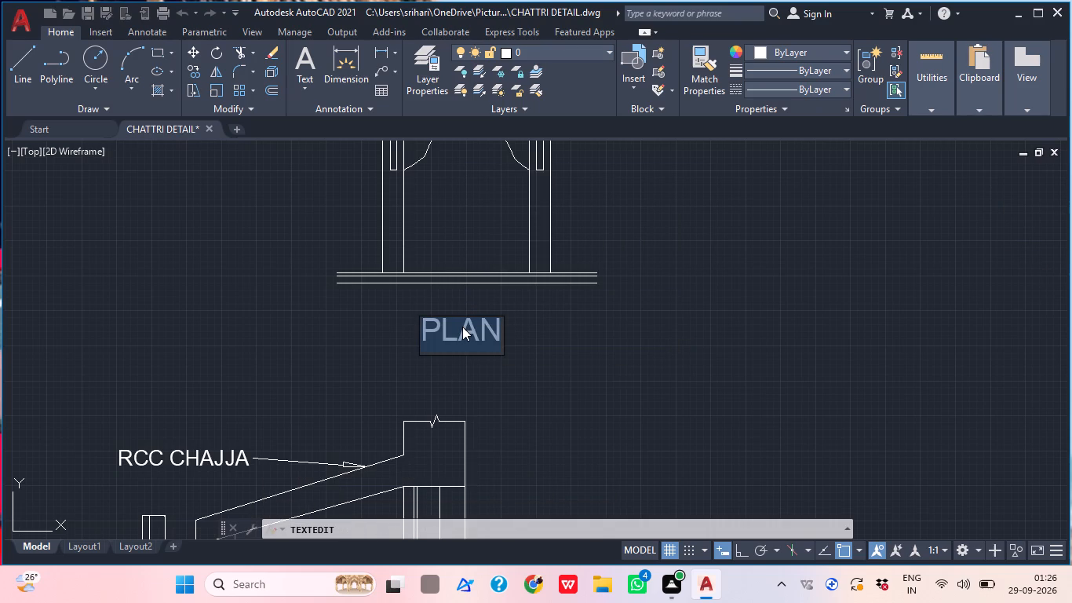
pyautogui.press('e')
pyautogui.press('l')
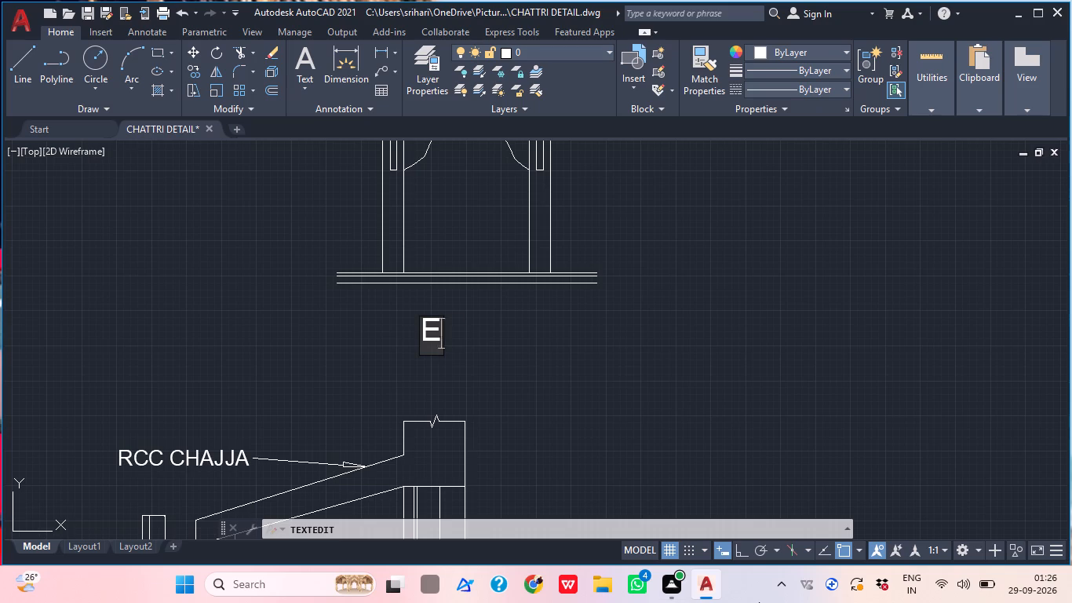
pyautogui.press('v')
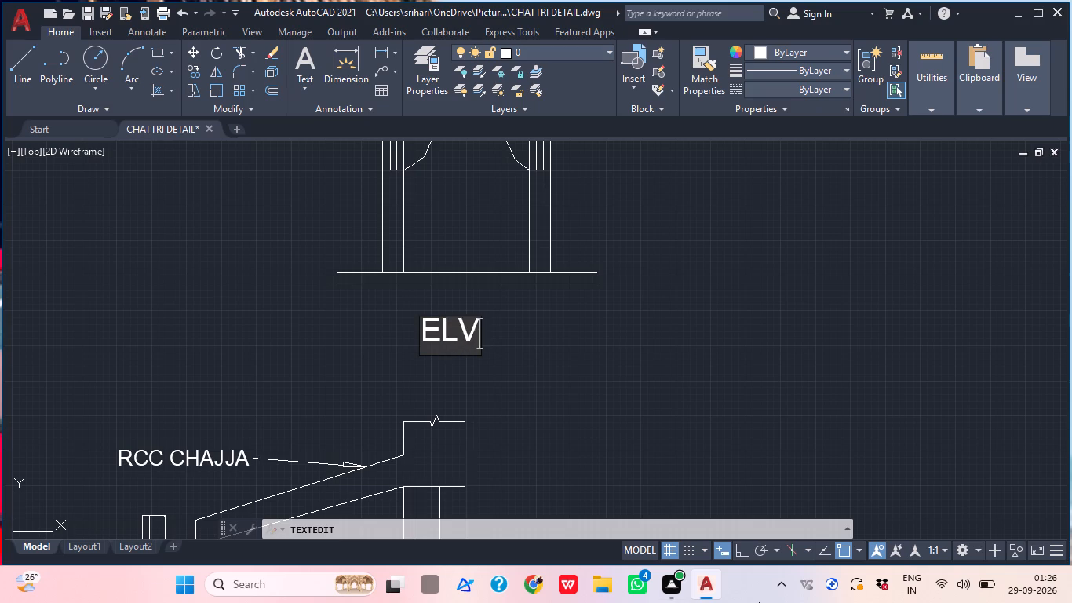
pyautogui.press('BackSpace')
pyautogui.write('EVATION')
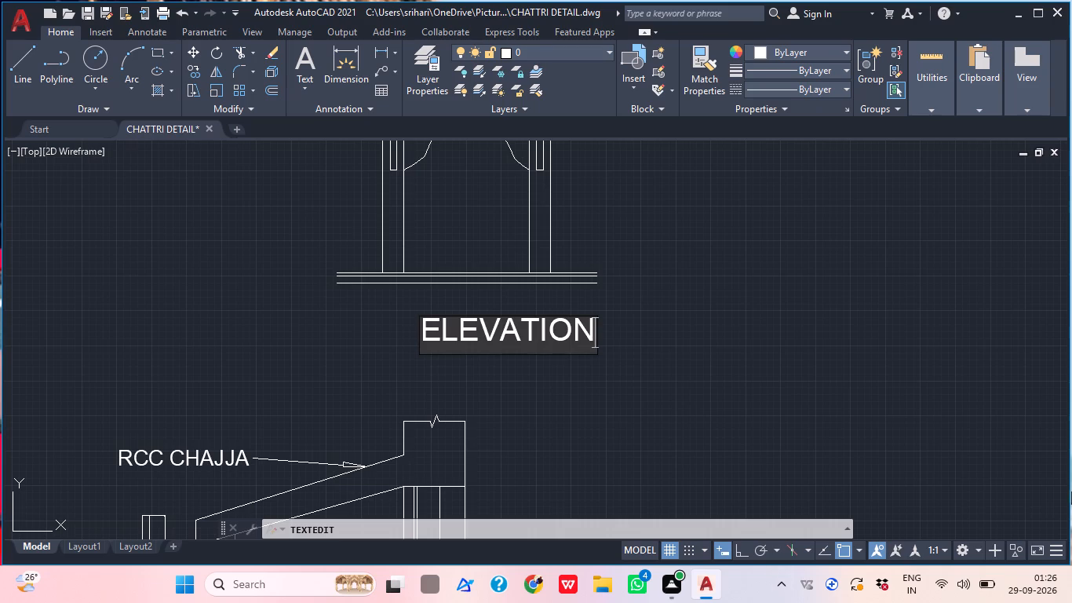
pyautogui.click(602, 421)
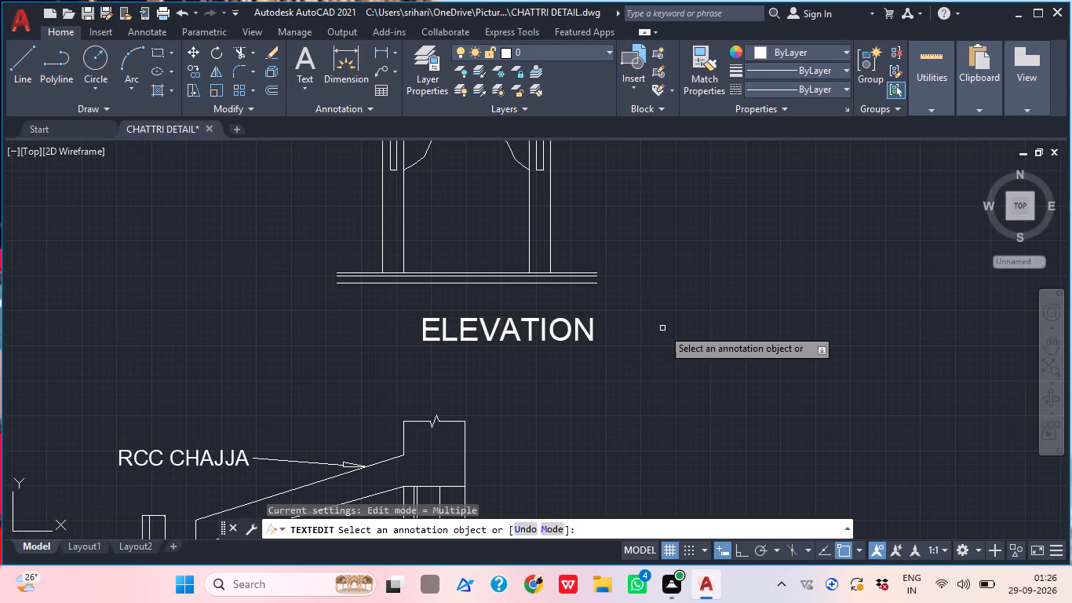
pyautogui.press('Escape')
# Move the ELEVATION title so it sits centred beneath the base of the domed chattri drawing.
pyautogui.click(576, 327)
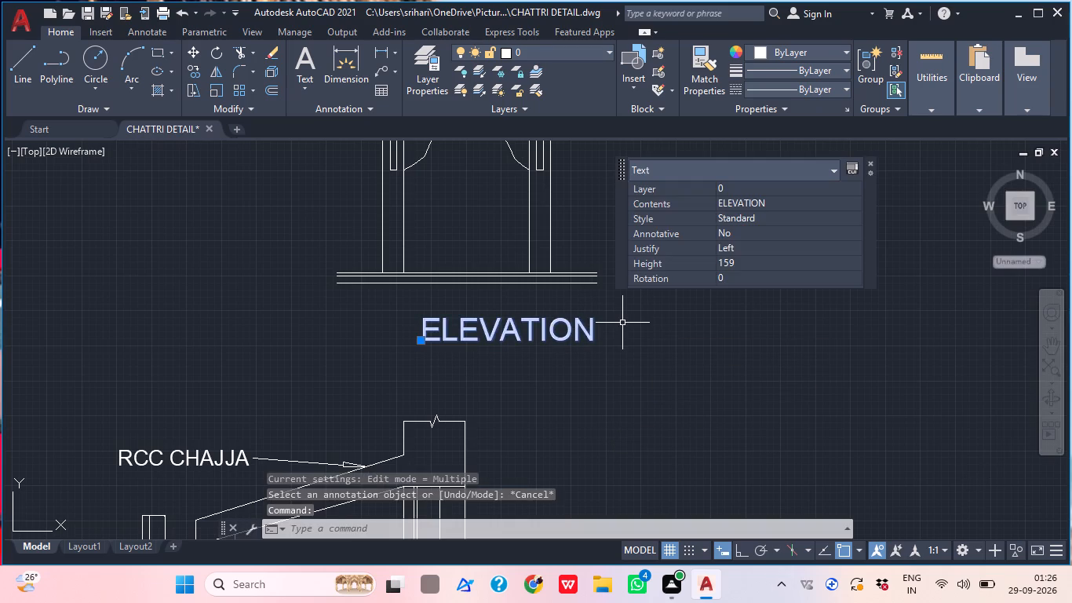
pyautogui.write('M')
pyautogui.press('space')
pyautogui.click(546, 331)
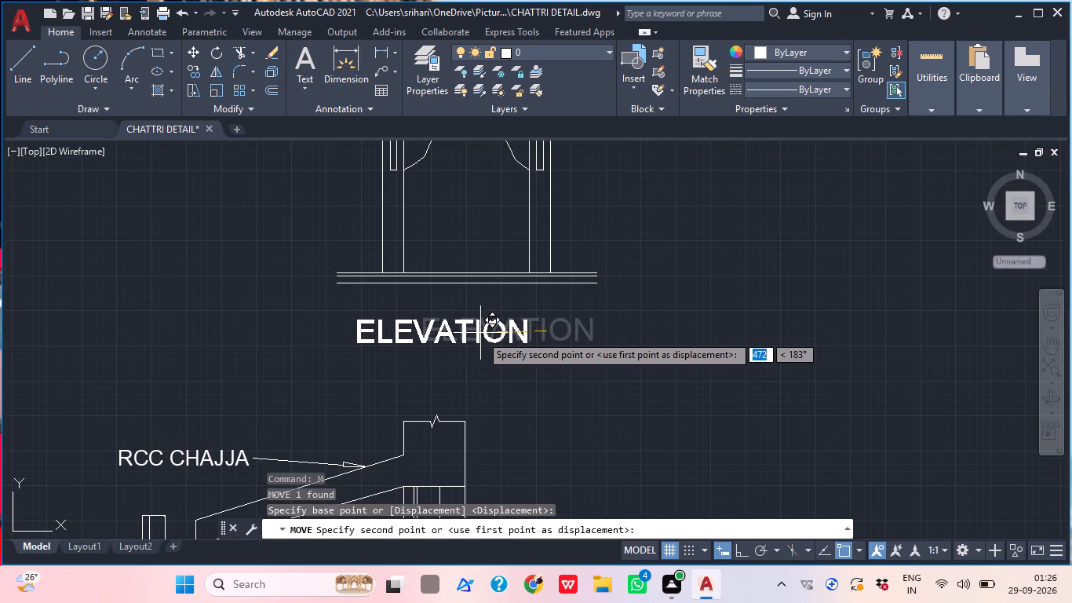
pyautogui.click(497, 340)
pyautogui.click(452, 342)
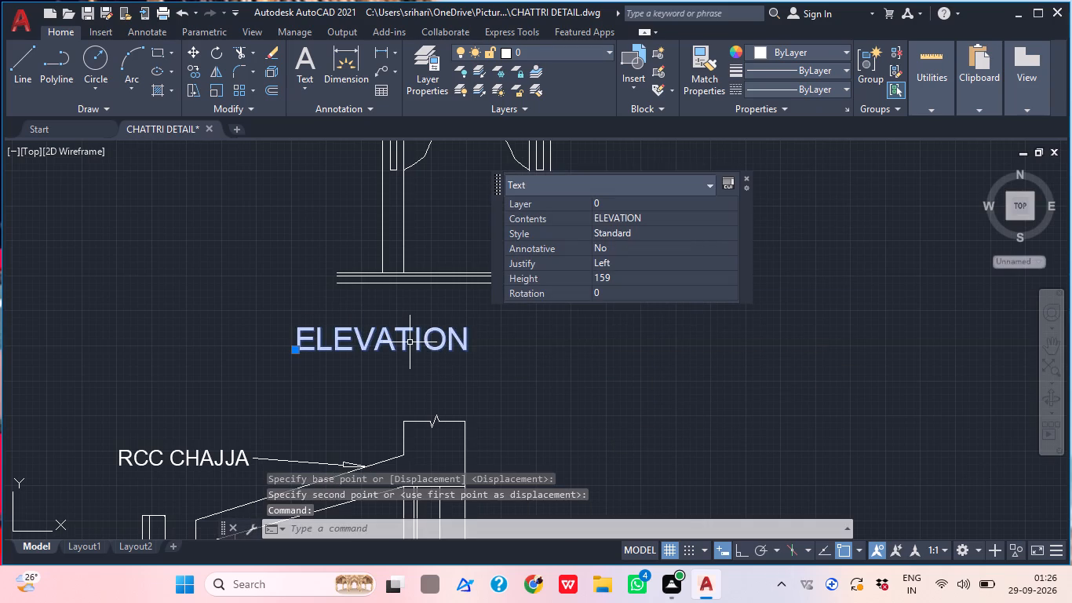
pyautogui.write('M')
pyautogui.press('space')
pyautogui.click(410, 342)
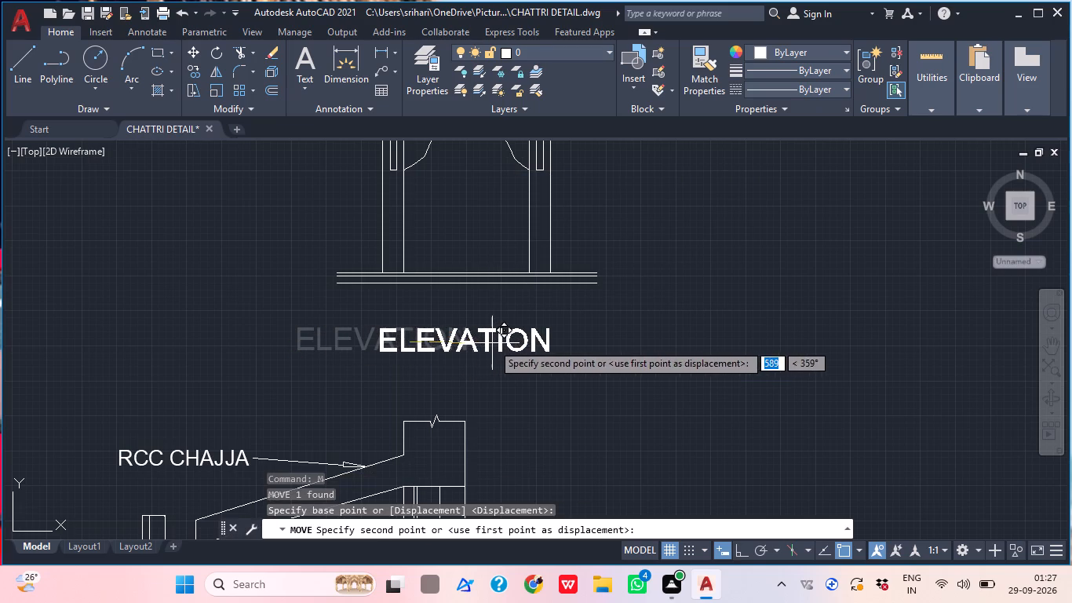
pyautogui.click(492, 343)
# Check the titled section, elevation, plan and bracket drawings across the sheet, including the finial and dome of the elevation.
pyautogui.scroll(-3, 527, 326)
pyautogui.moveTo(544, 334); pyautogui.dragTo(541, 344, button='middle')
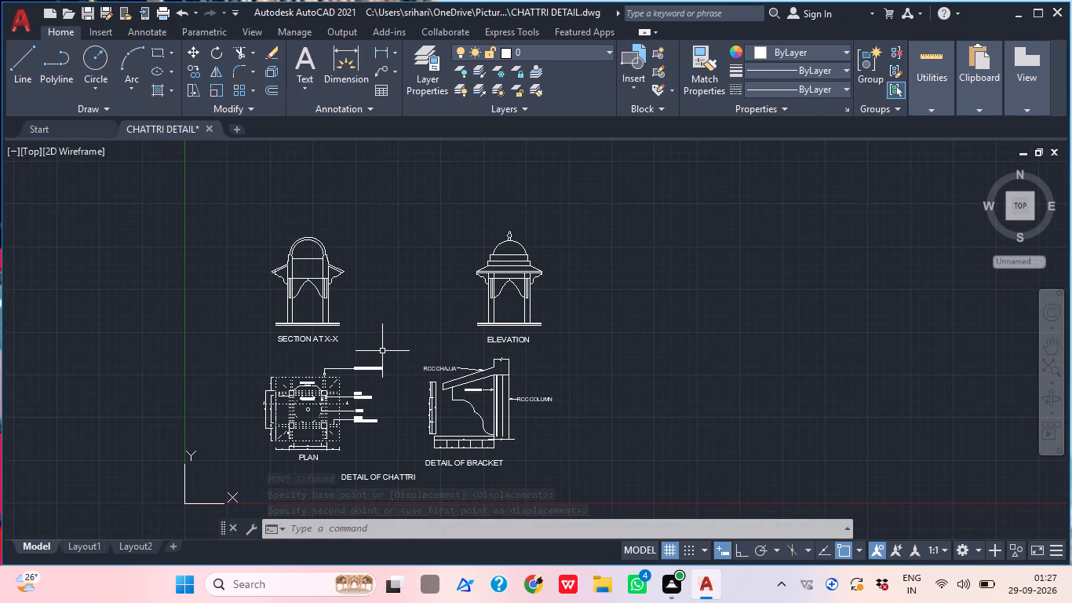
pyautogui.scroll(1, 317, 316)
pyautogui.moveTo(322, 327); pyautogui.dragTo(320, 356, button='middle')
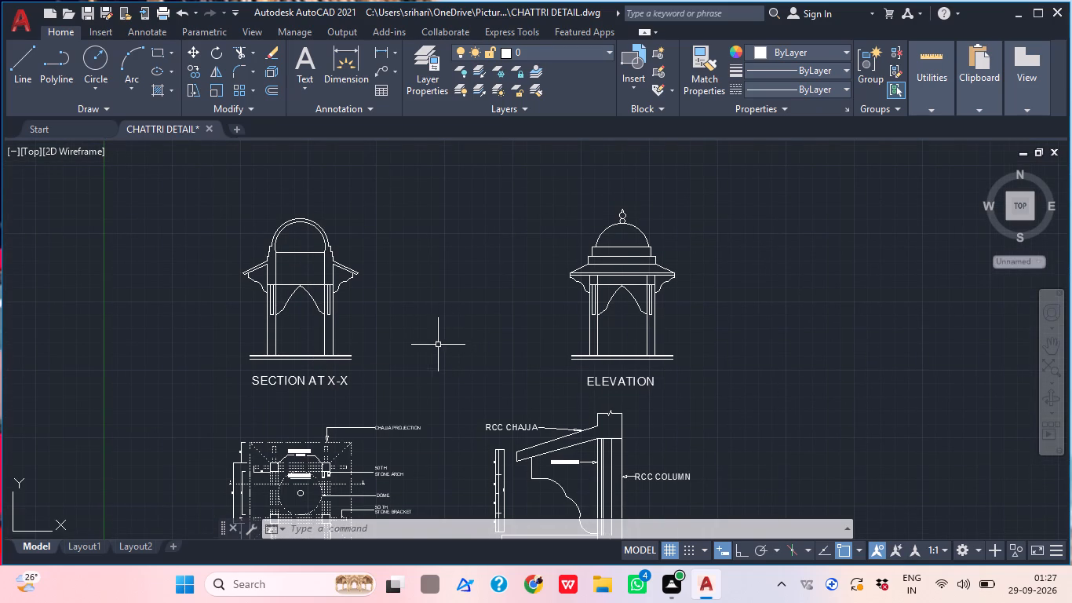
pyautogui.scroll(-2, 472, 342)
pyautogui.moveTo(672, 465); pyautogui.dragTo(590, 445, button='middle')
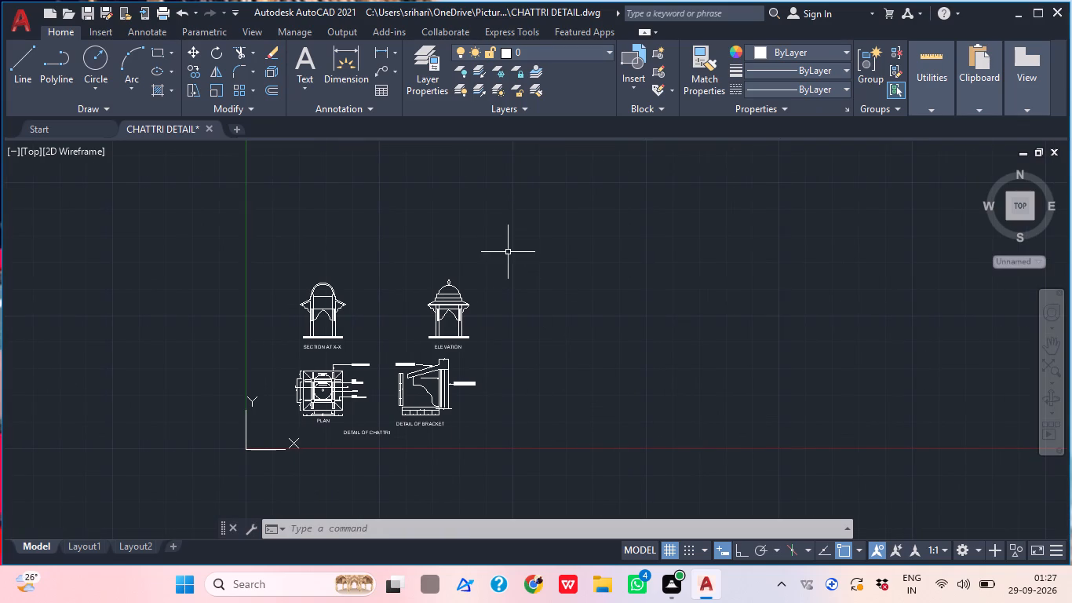
pyautogui.moveTo(491, 284); pyautogui.dragTo(458, 261, button='middle')
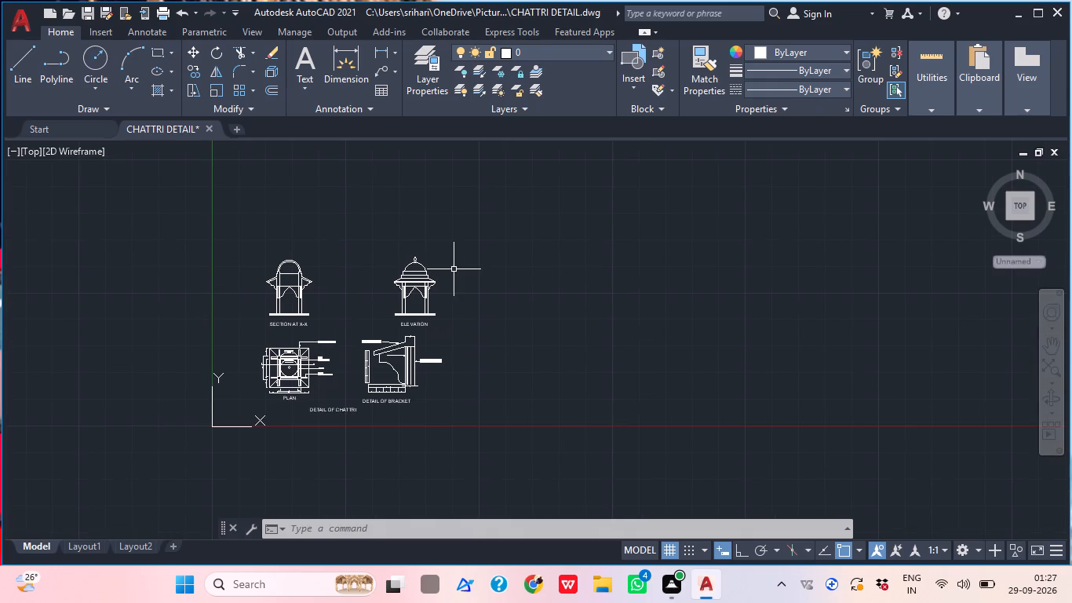
pyautogui.middleClick(439, 292)
pyautogui.scroll(1, 413, 321)
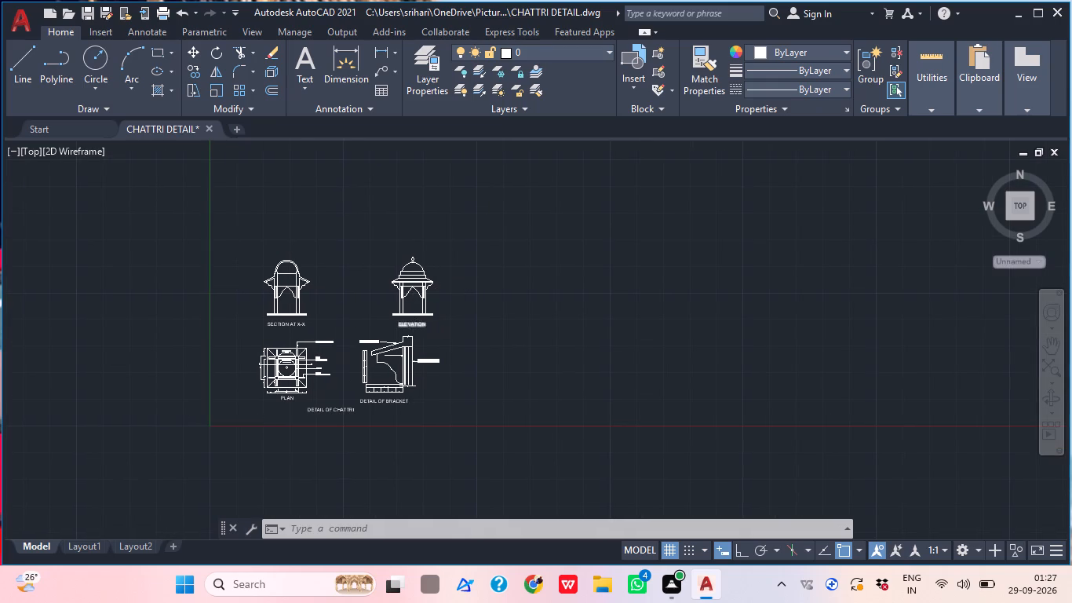
pyautogui.scroll(2, 413, 321)
pyautogui.moveTo(416, 304); pyautogui.dragTo(272, 441, button='middle')
pyautogui.scroll(-1, 302, 382)
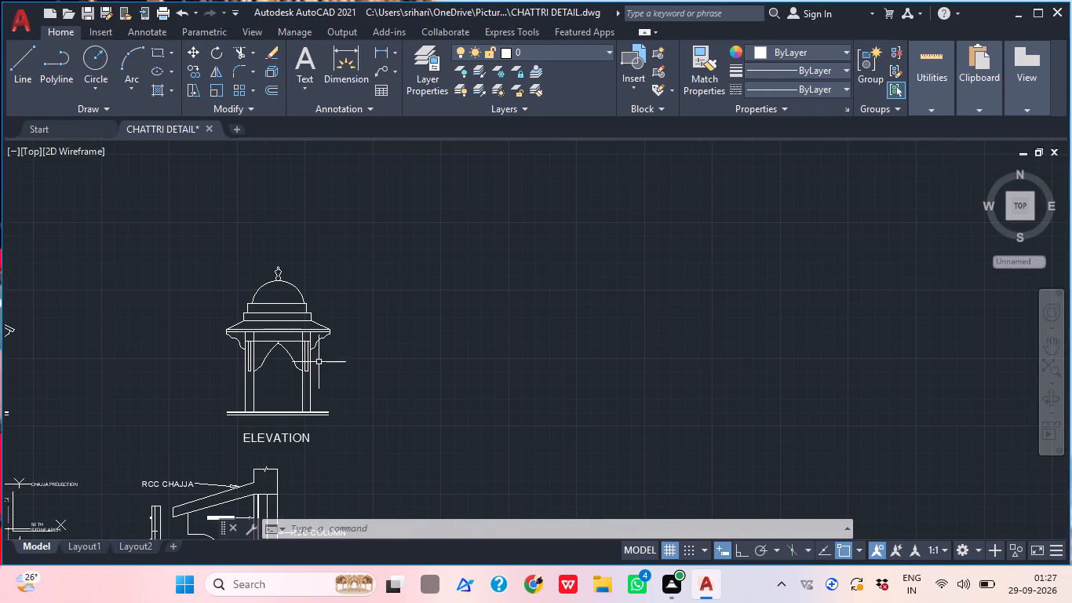
pyautogui.moveTo(290, 361); pyautogui.dragTo(309, 345, button='middle')
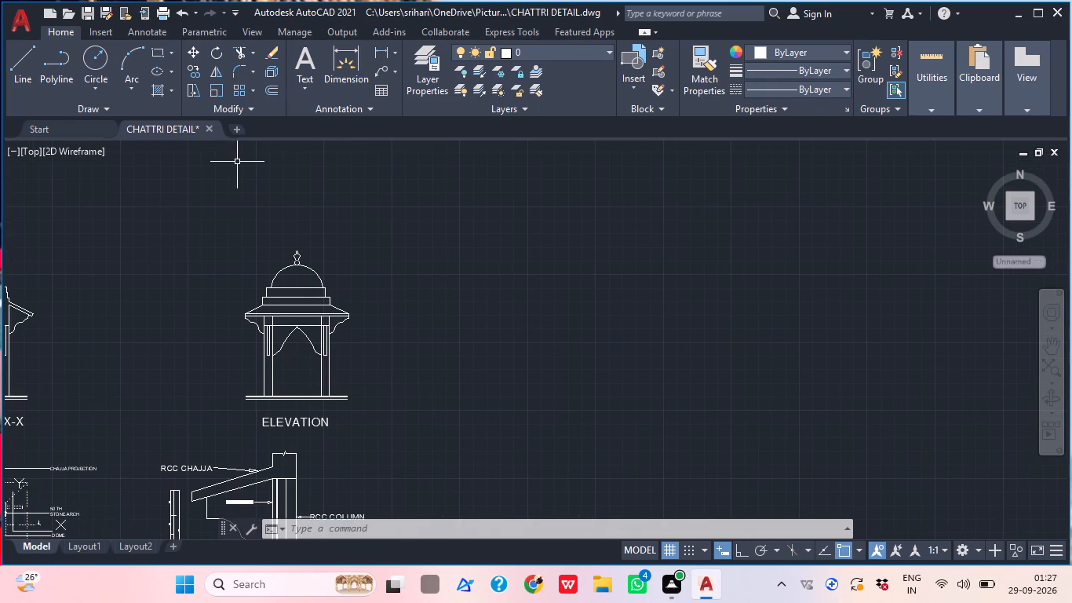
pyautogui.scroll(2, 314, 296)
pyautogui.scroll(3, 262, 203)
pyautogui.moveTo(272, 193); pyautogui.dragTo(259, 290, button='middle')
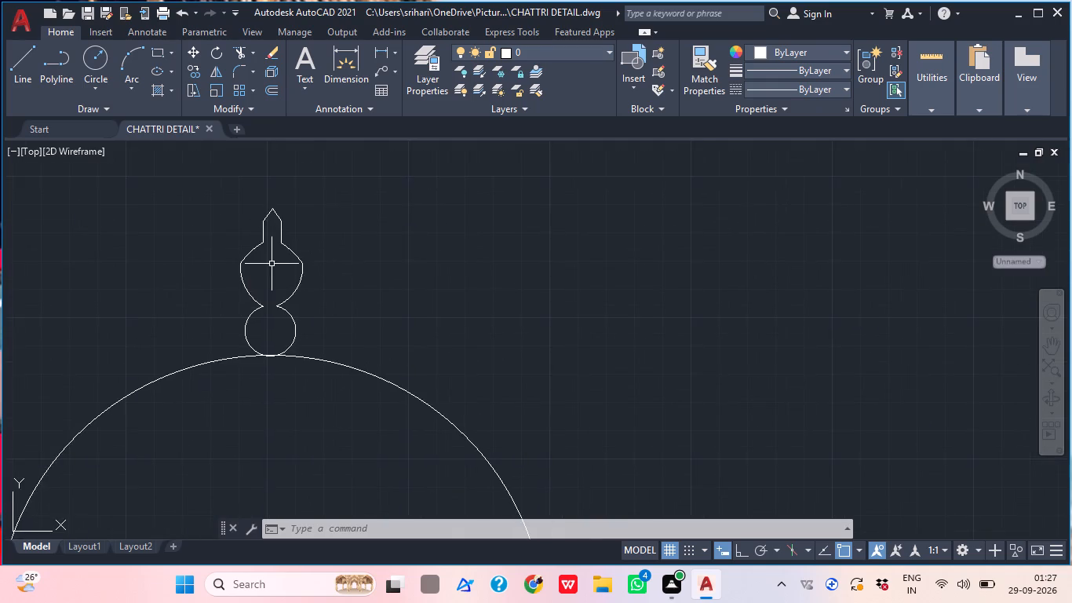
pyautogui.scroll(-3, 272, 263)
pyautogui.moveTo(293, 304); pyautogui.dragTo(276, 285, button='middle')
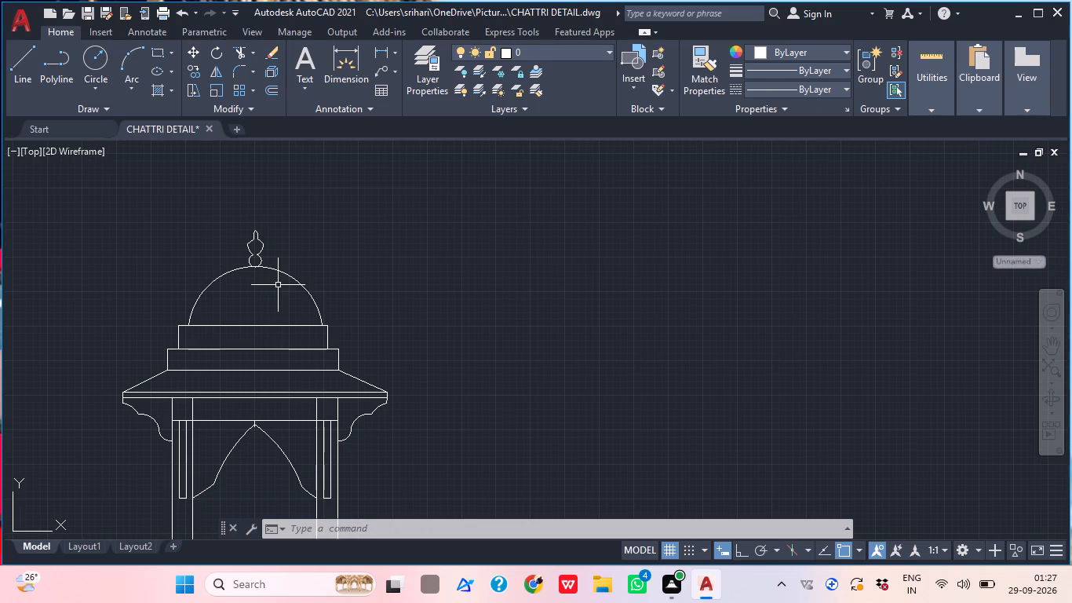
pyautogui.scroll(-2, 285, 272)
pyautogui.moveTo(285, 272); pyautogui.dragTo(418, 172, button='middle')
pyautogui.scroll(-1, 414, 190)
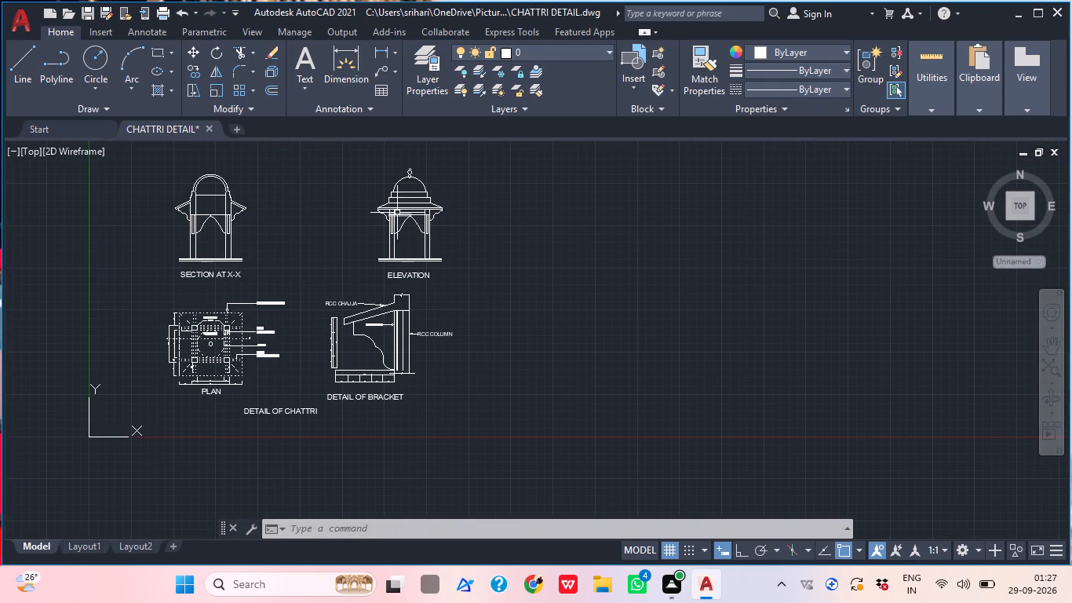
pyautogui.middleClick(397, 217)
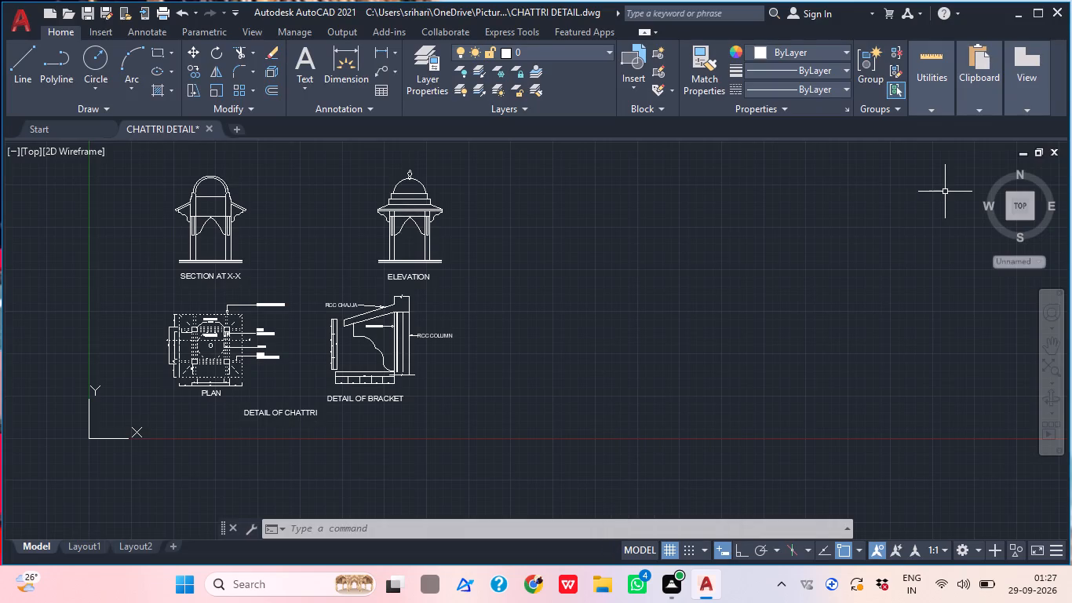
# Save the CHATTRI DETAIL drawing.
pyautogui.hotkey('ctrl', 's')
pyautogui.click(948, 194)
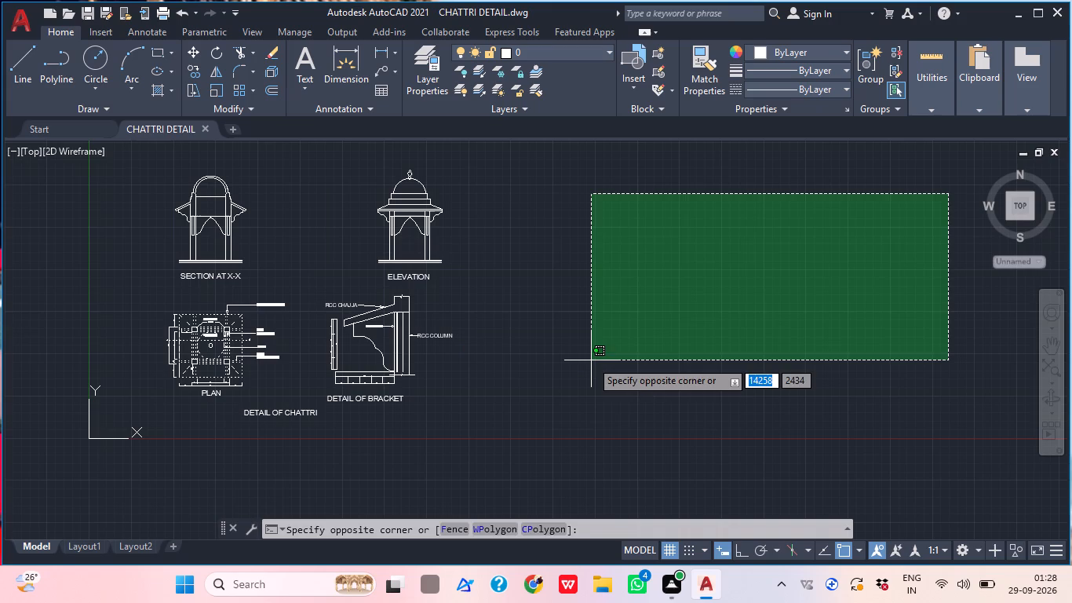
pyautogui.click(593, 360)
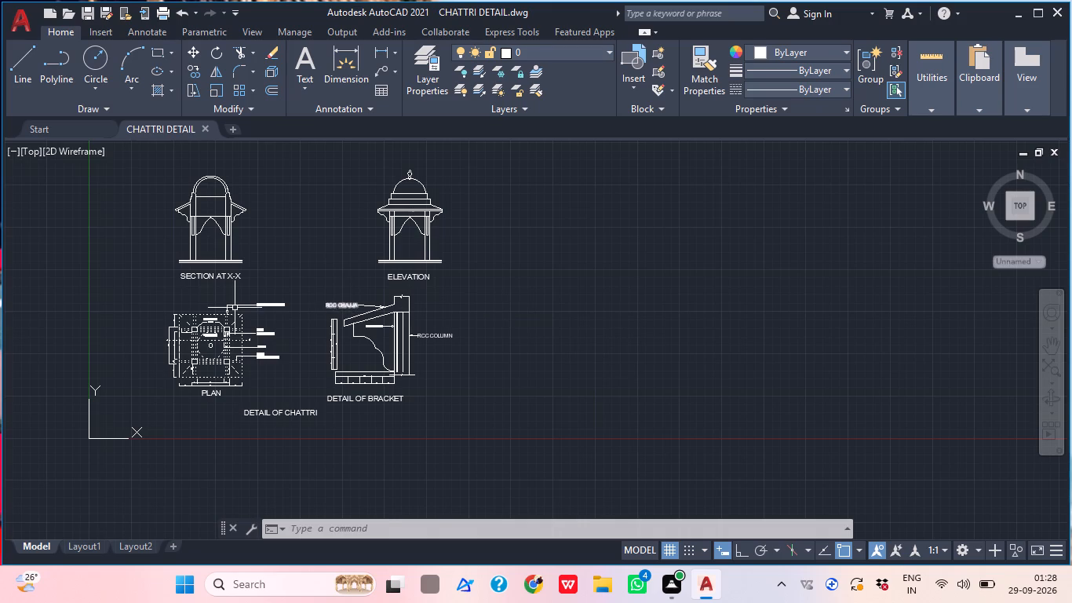
# Examine the spacing and arrangement of the section, elevation, plan and bracket detail on the sheet.
pyautogui.moveTo(283, 207); pyautogui.dragTo(299, 228, button='middle')
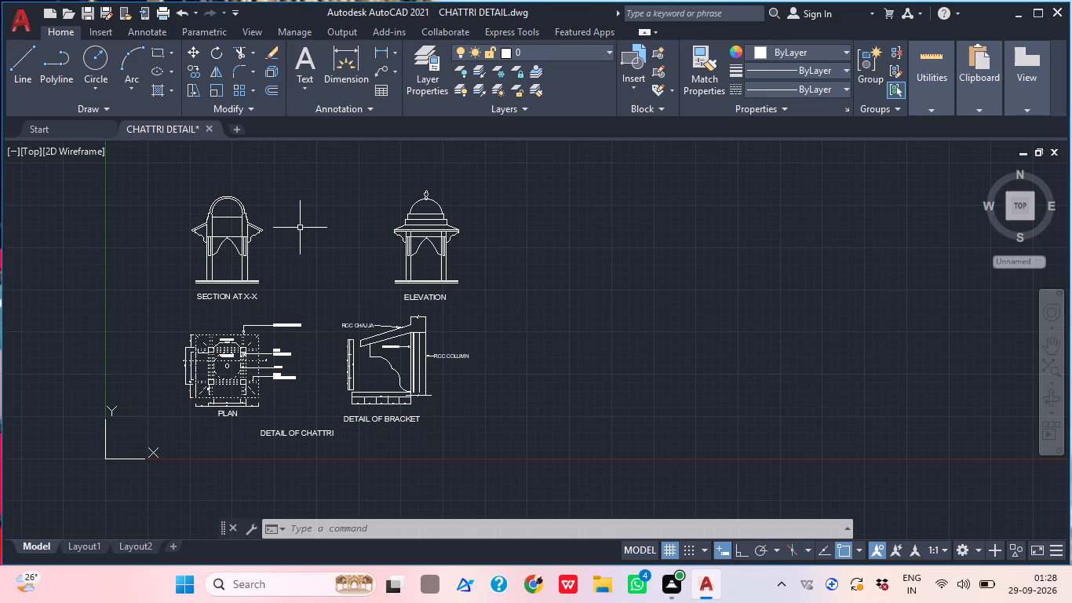
pyautogui.scroll(-1, 302, 246)
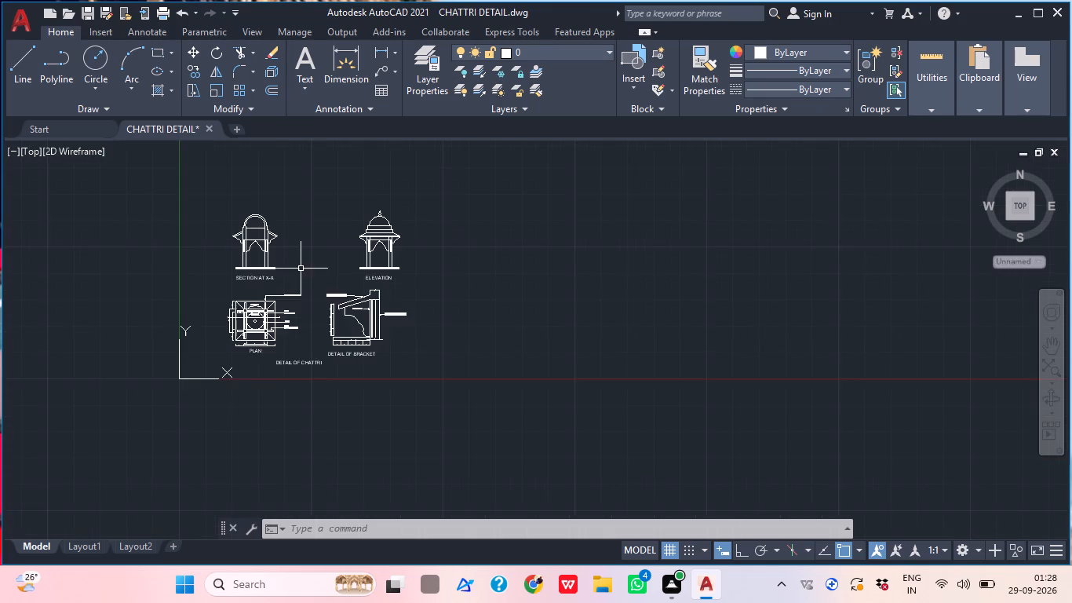
pyautogui.moveTo(301, 272); pyautogui.dragTo(297, 312, button='middle')
pyautogui.scroll(3, 294, 312)
pyautogui.scroll(-1, 294, 312)
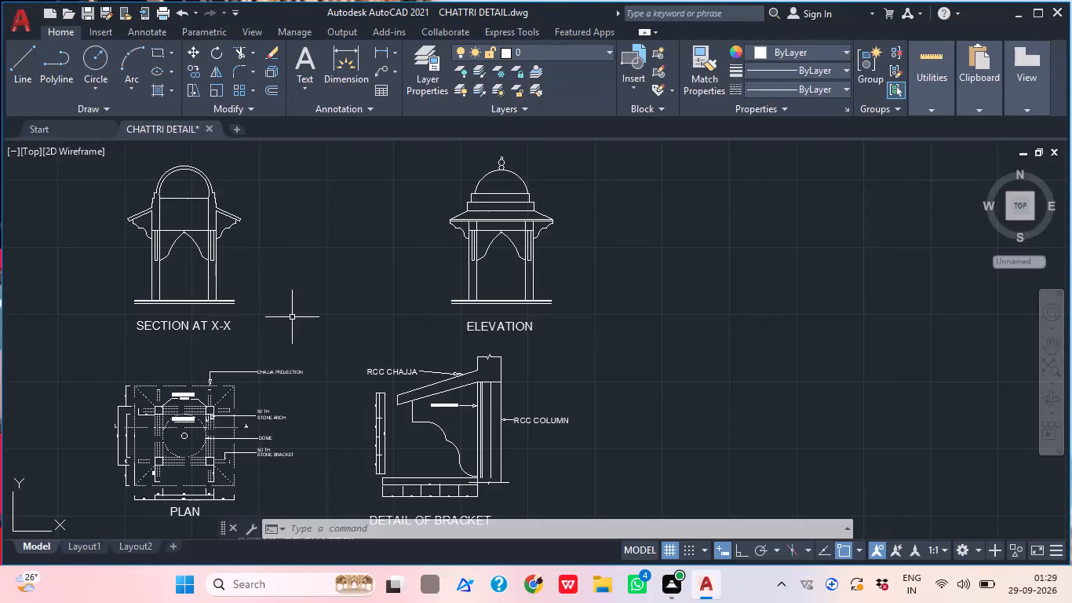
pyautogui.scroll(-1, 292, 316)
pyautogui.middleClick(292, 316)
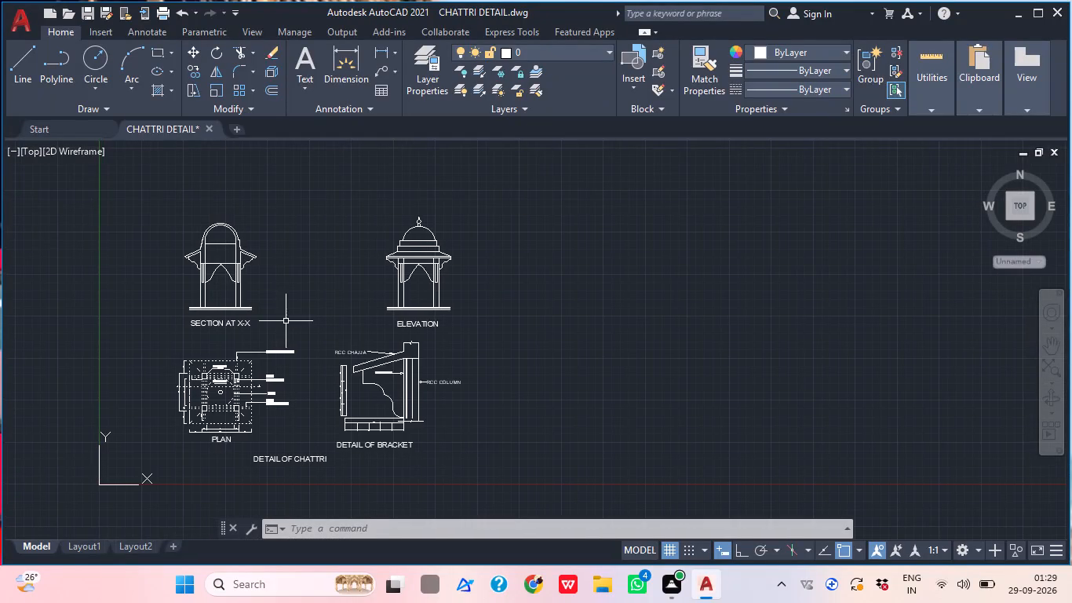
pyautogui.moveTo(282, 327); pyautogui.dragTo(301, 284, button='middle')
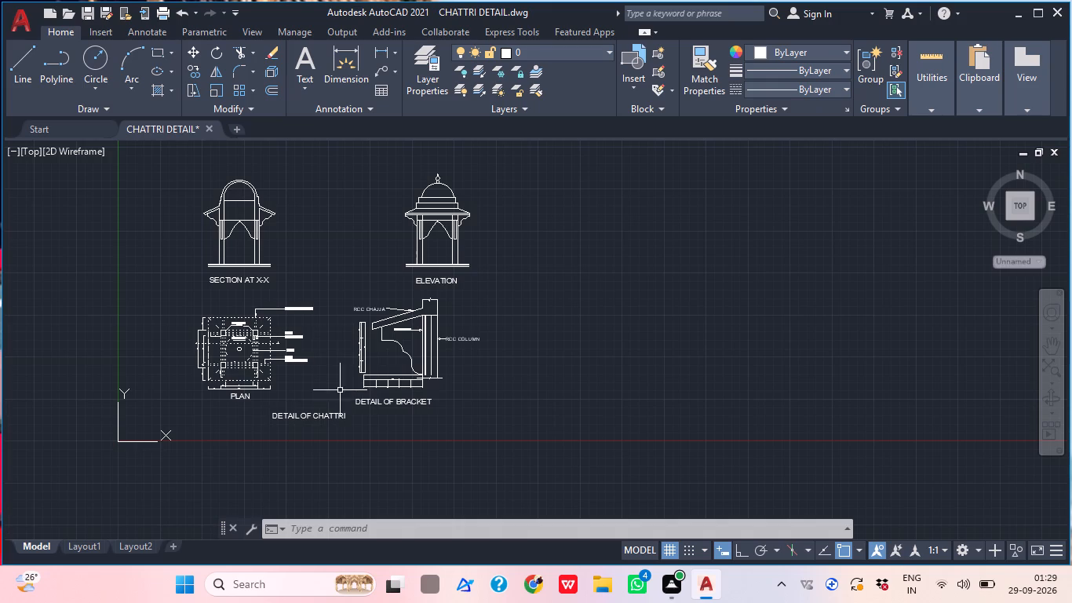
pyautogui.scroll(1, 348, 274)
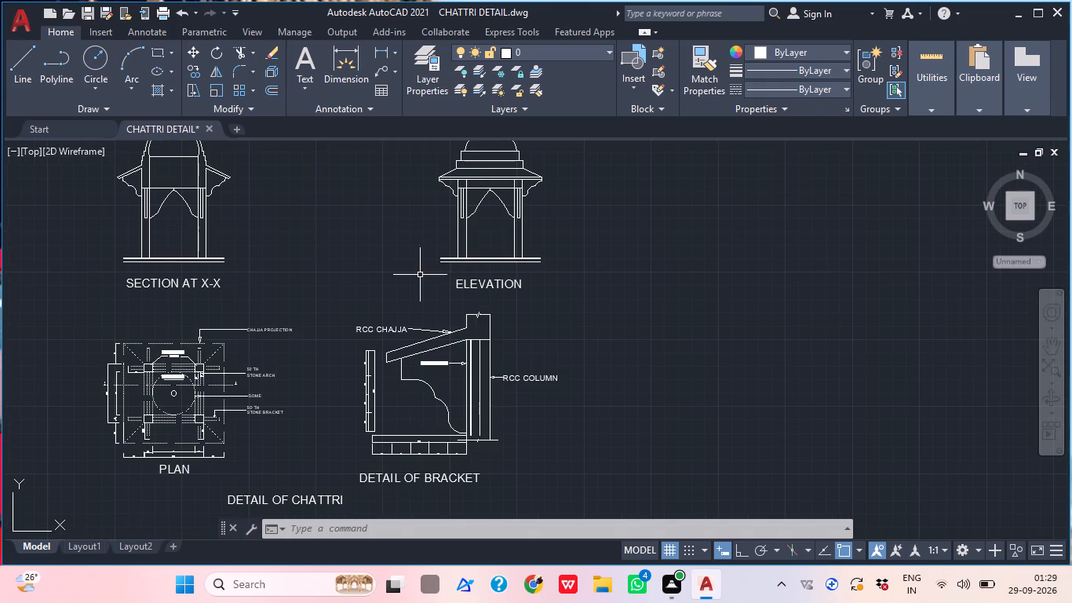
pyautogui.scroll(-1, 588, 321)
pyautogui.moveTo(559, 335); pyautogui.dragTo(551, 338, button='middle')
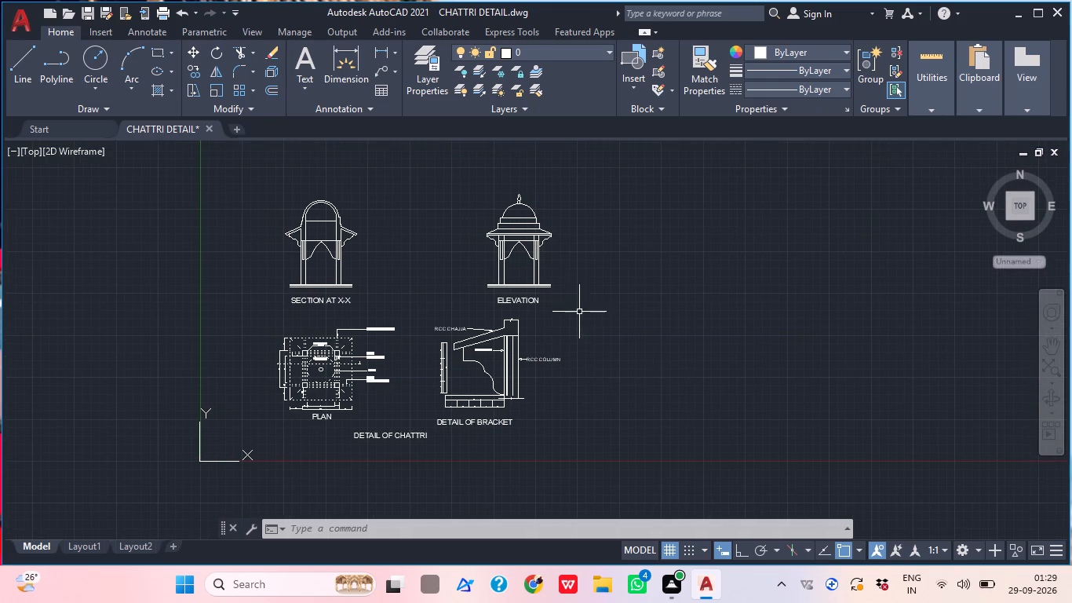
# Move the domed elevation together with its ELEVATION title closer to the section, placing it above the bracket detail.
pyautogui.click(583, 314)
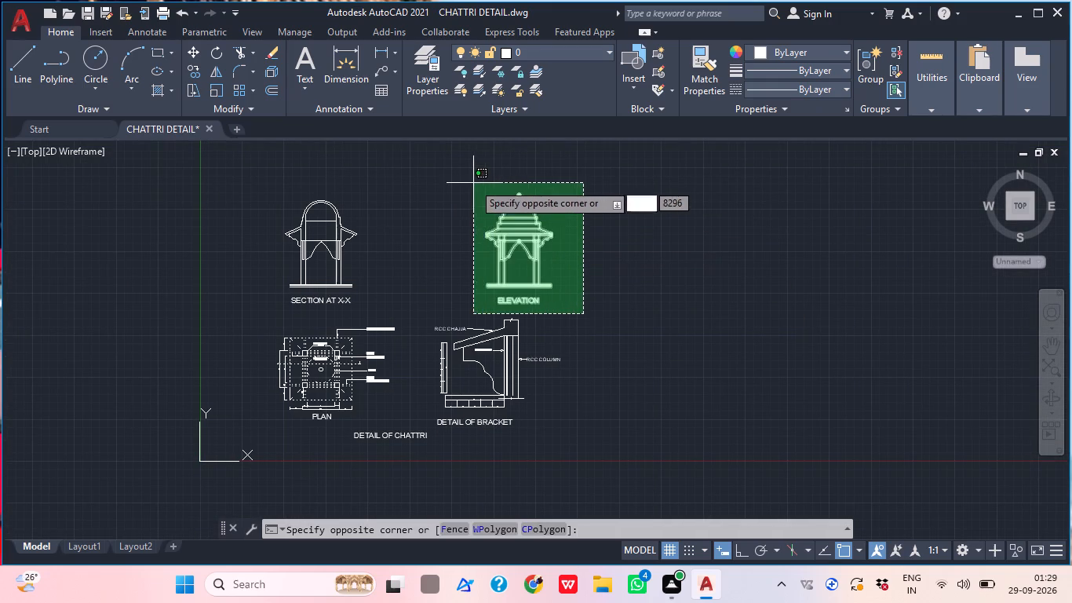
pyautogui.click(473, 183)
pyautogui.write('M')
pyautogui.press('space')
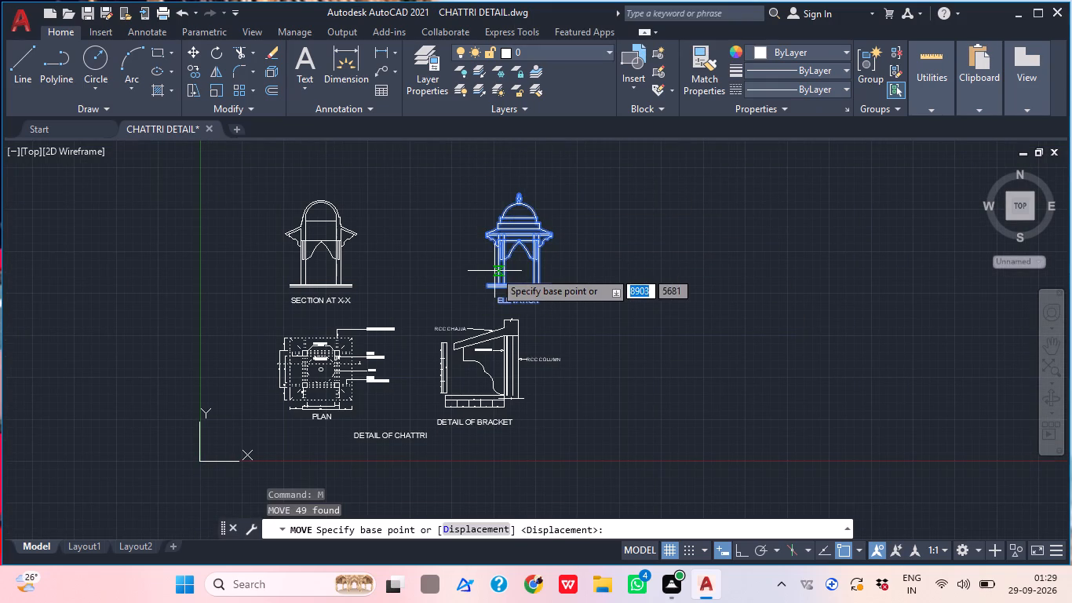
pyautogui.click(514, 272)
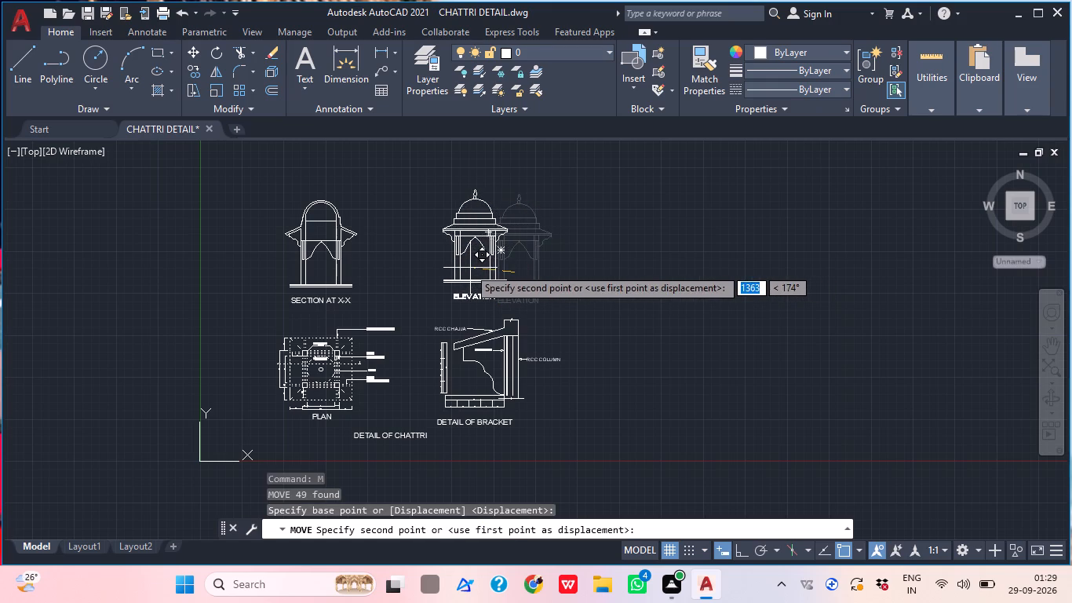
pyautogui.click(461, 267)
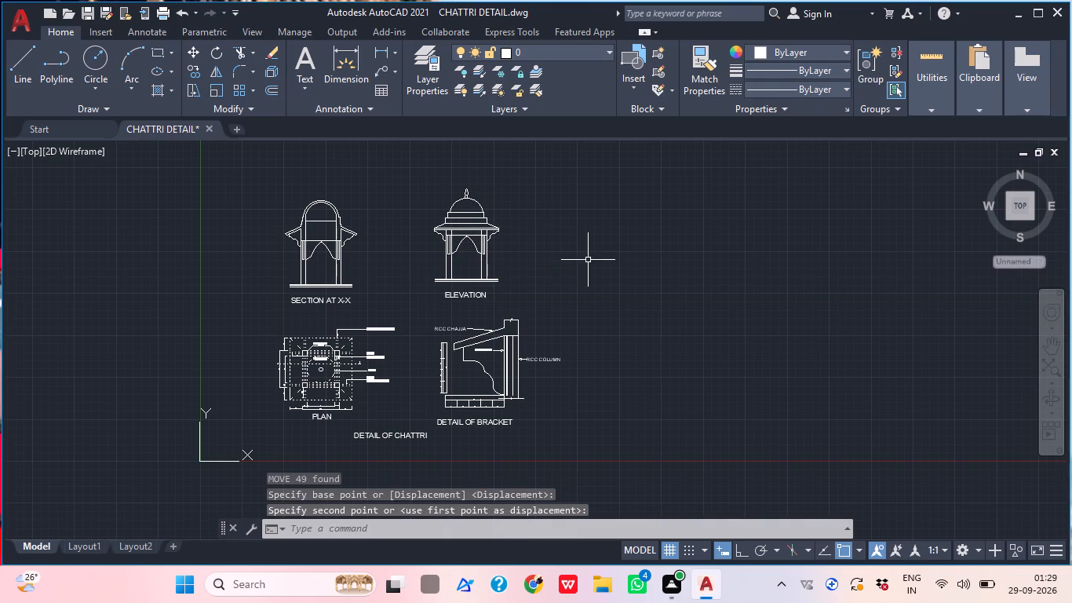
pyautogui.press('Escape')
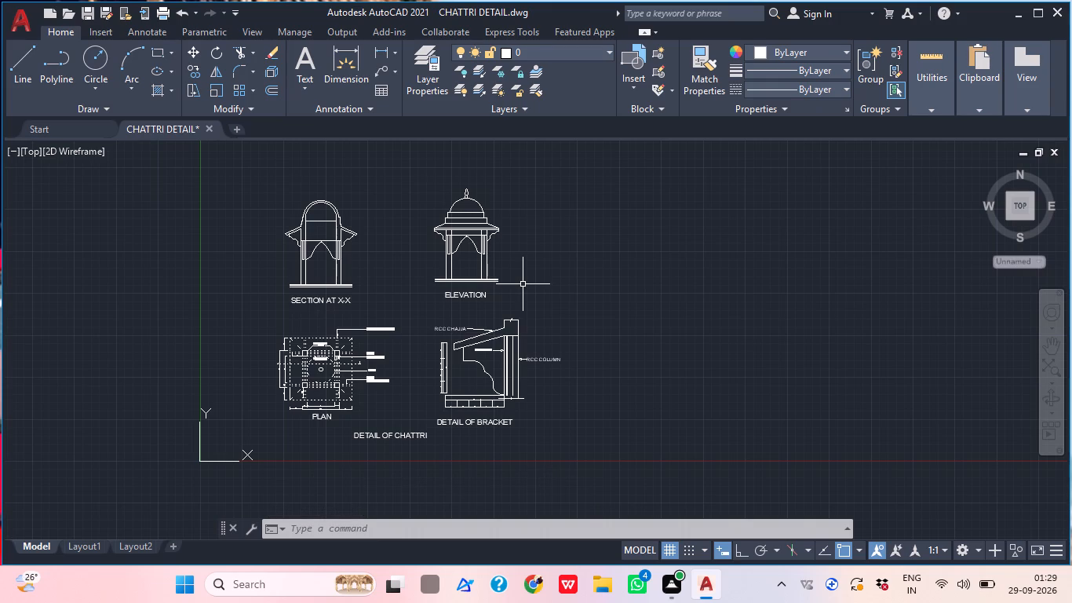
# Delete the narrow upright rectangle inside the left column of the domed elevation, just below the beam.
pyautogui.scroll(4, 452, 231)
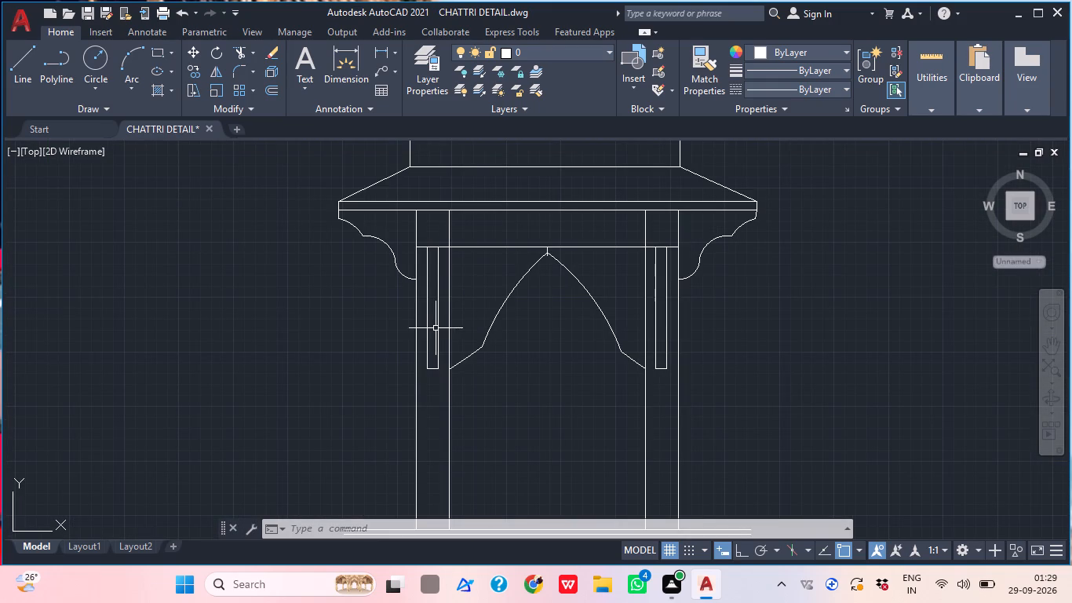
pyautogui.click(447, 332)
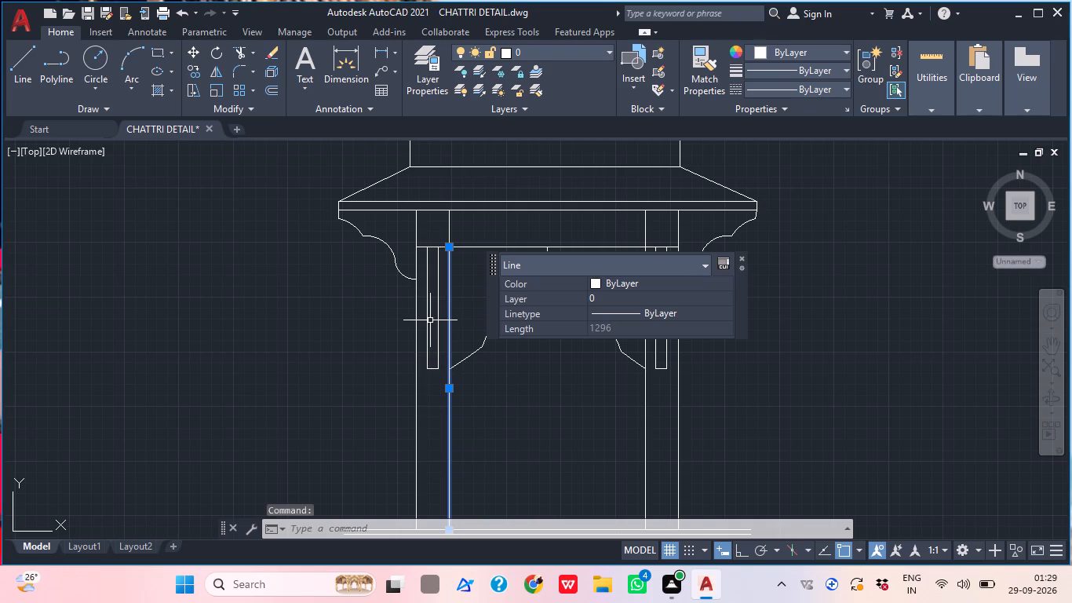
pyautogui.press('Escape')
pyautogui.scroll(1, 436, 328)
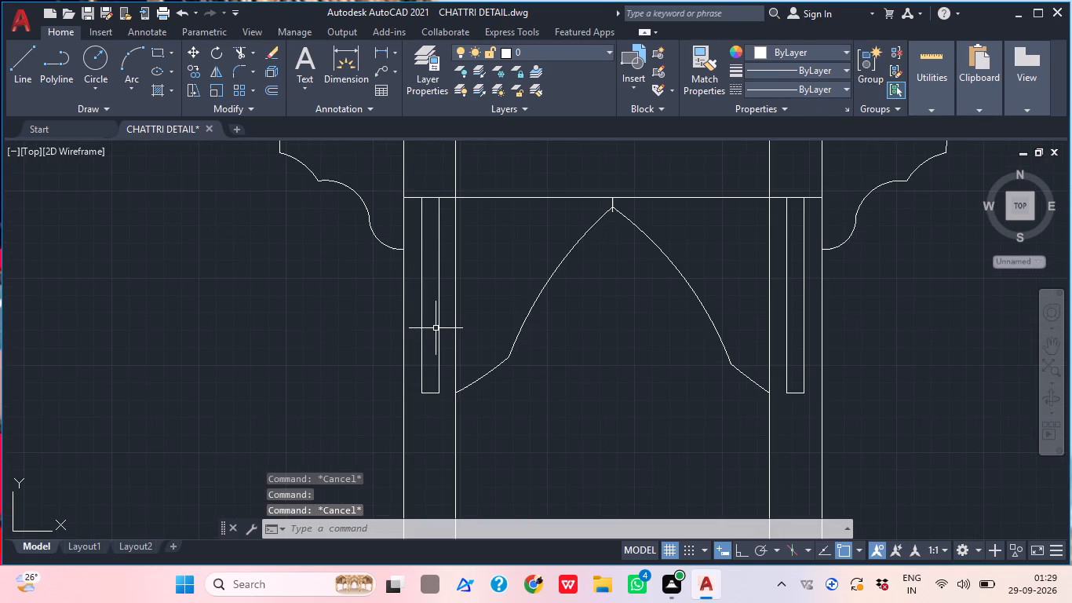
pyautogui.click(440, 333)
pyautogui.click(421, 331)
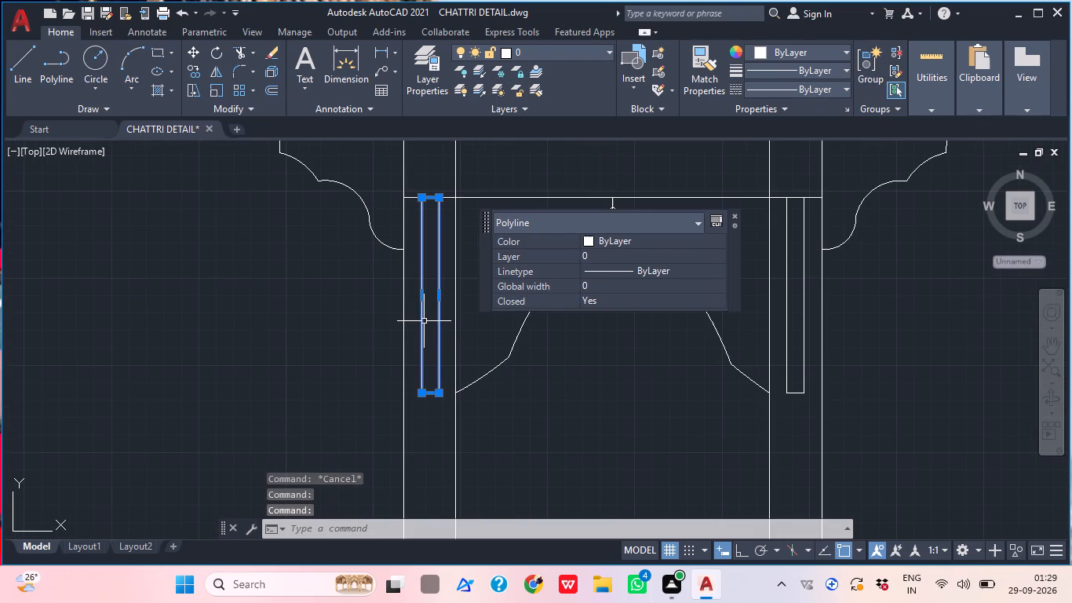
pyautogui.press('Delete')
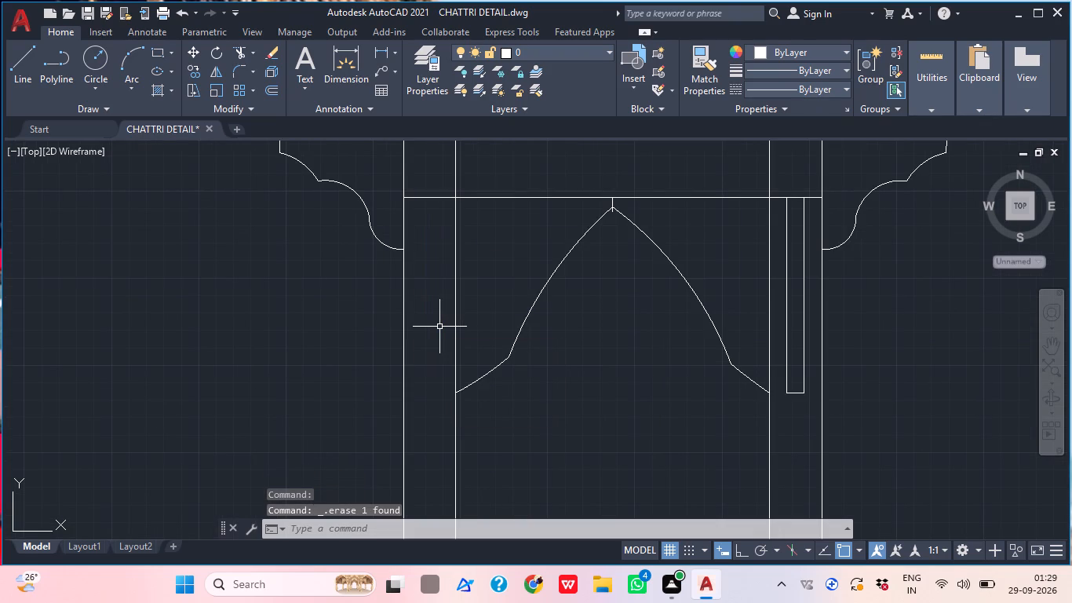
pyautogui.scroll(3, 821, 341)
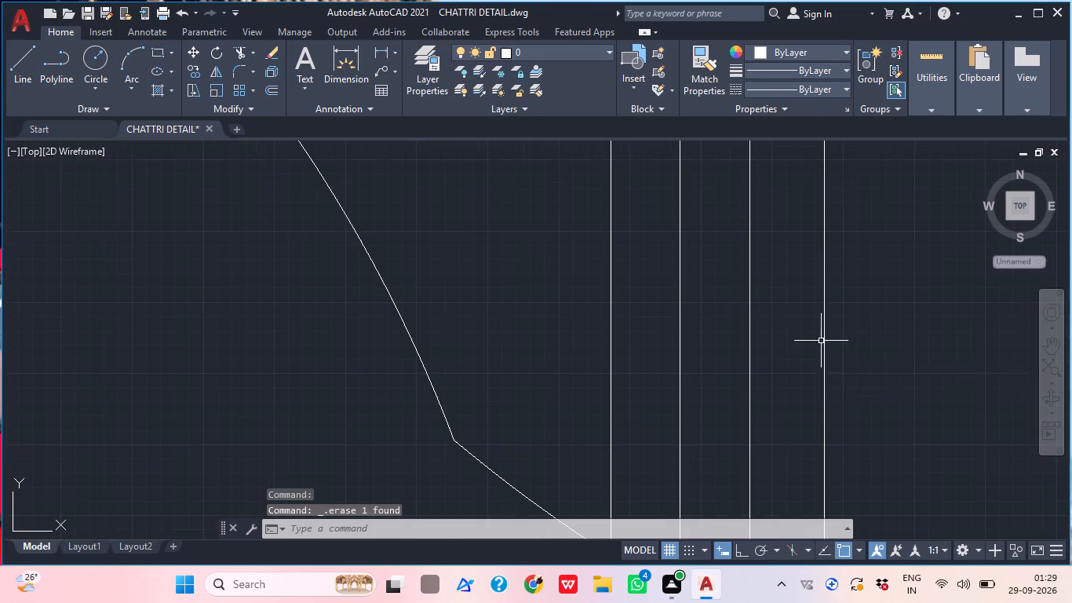
# Delete the narrow upright rectangle inside the right column of the domed elevation.
pyautogui.click(779, 351)
pyautogui.click(676, 350)
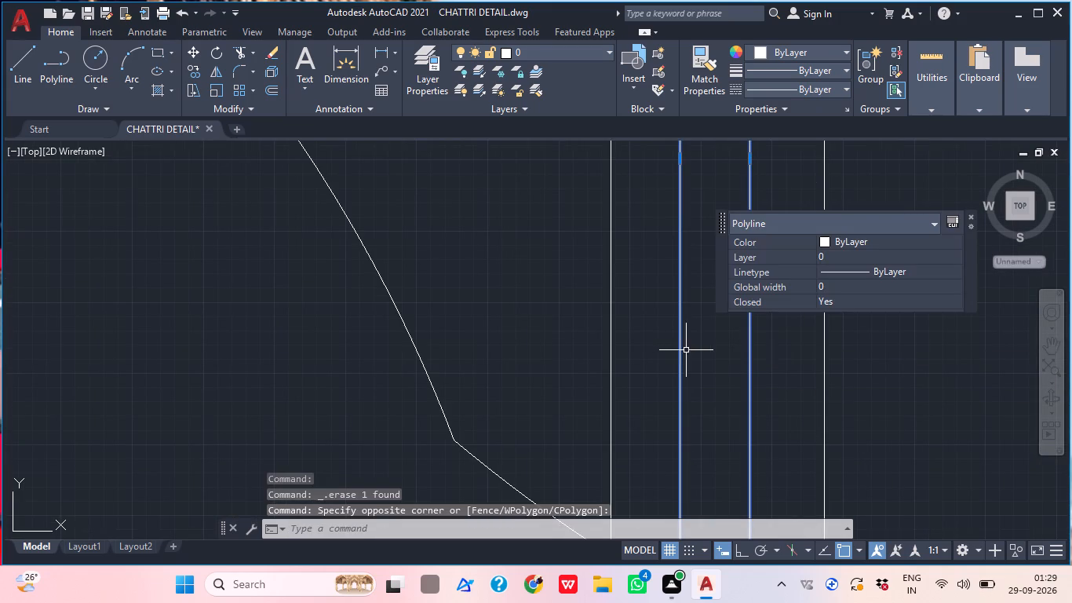
pyautogui.scroll(-1, 740, 348)
pyautogui.press('Delete')
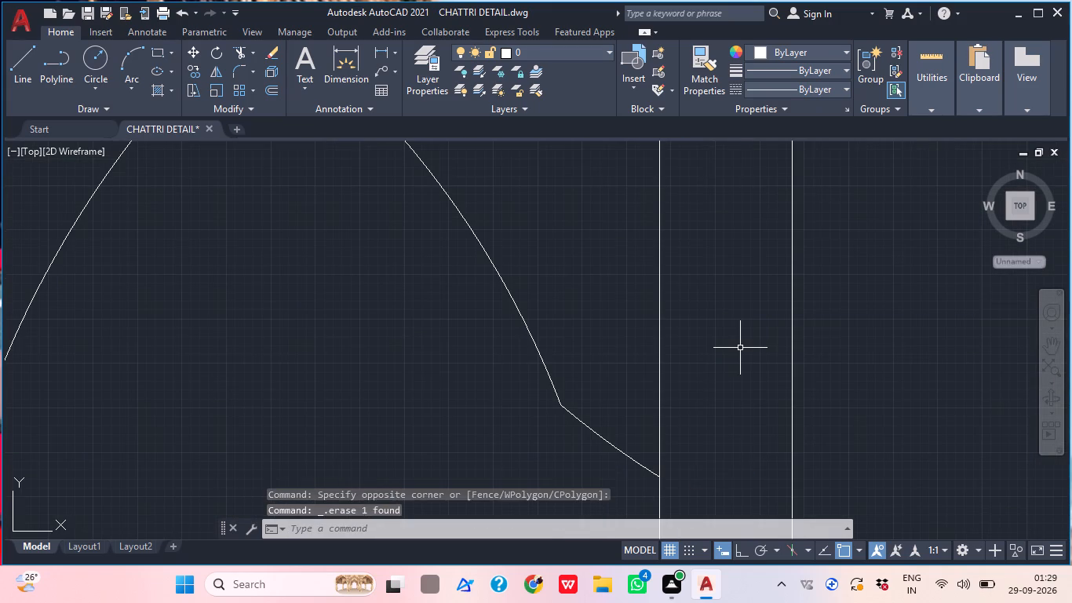
# Draw a narrow upright rectangle about 59 by 250 inside the elevation's left column, hanging from the beam's underside.
pyautogui.write('REC')
pyautogui.press('space')
pyautogui.scroll(-3, 679, 316)
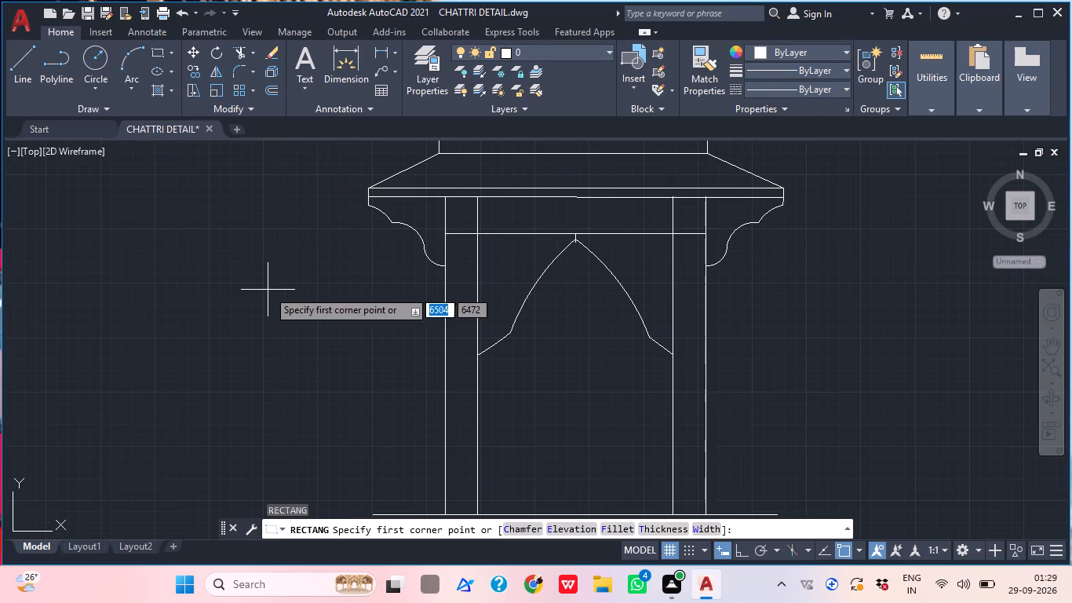
pyautogui.scroll(1, 523, 235)
pyautogui.scroll(2, 447, 228)
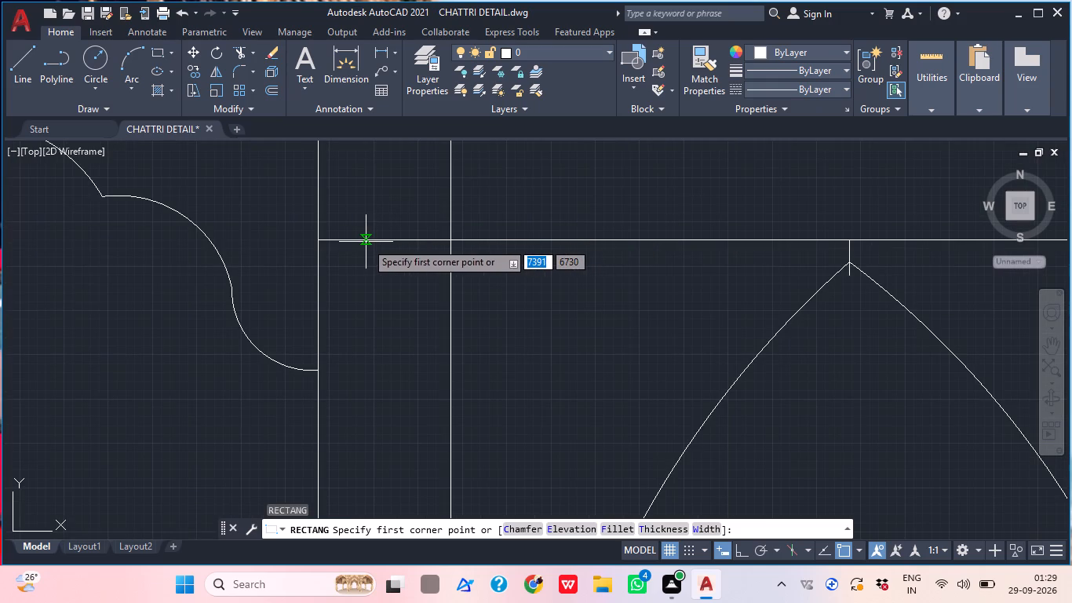
pyautogui.click(353, 242)
pyautogui.scroll(-2, 387, 342)
pyautogui.scroll(1, 387, 342)
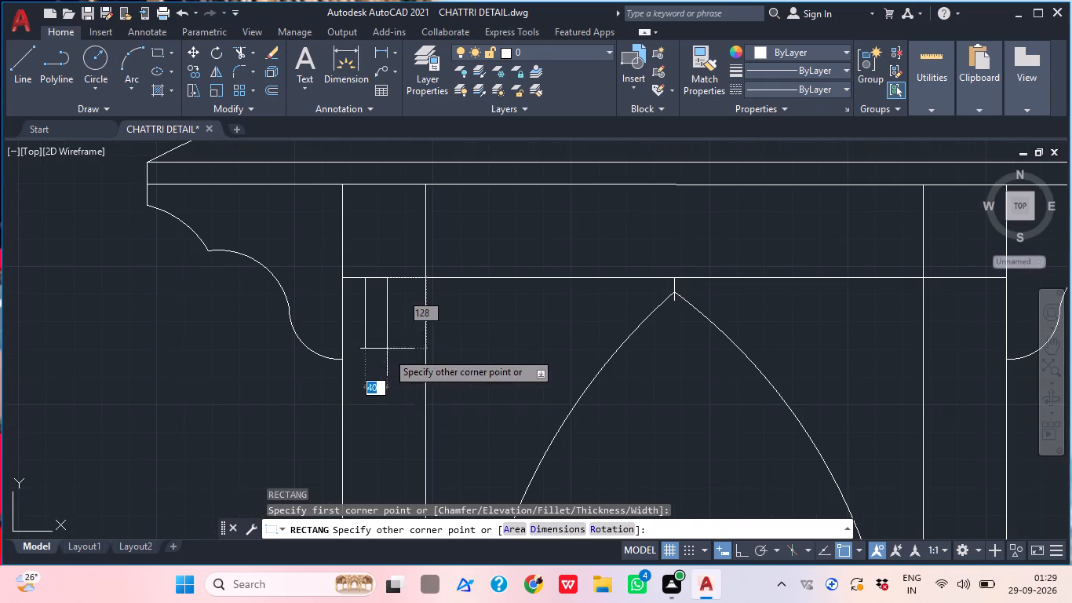
pyautogui.click(397, 418)
# Draw a similar narrow upright rectangle inside the elevation's right column, hanging from the beam's underside.
pyautogui.scroll(-1, 498, 385)
pyautogui.moveTo(498, 385); pyautogui.dragTo(456, 383, button='middle')
pyautogui.write('REC')
pyautogui.press('space')
pyautogui.scroll(2, 771, 332)
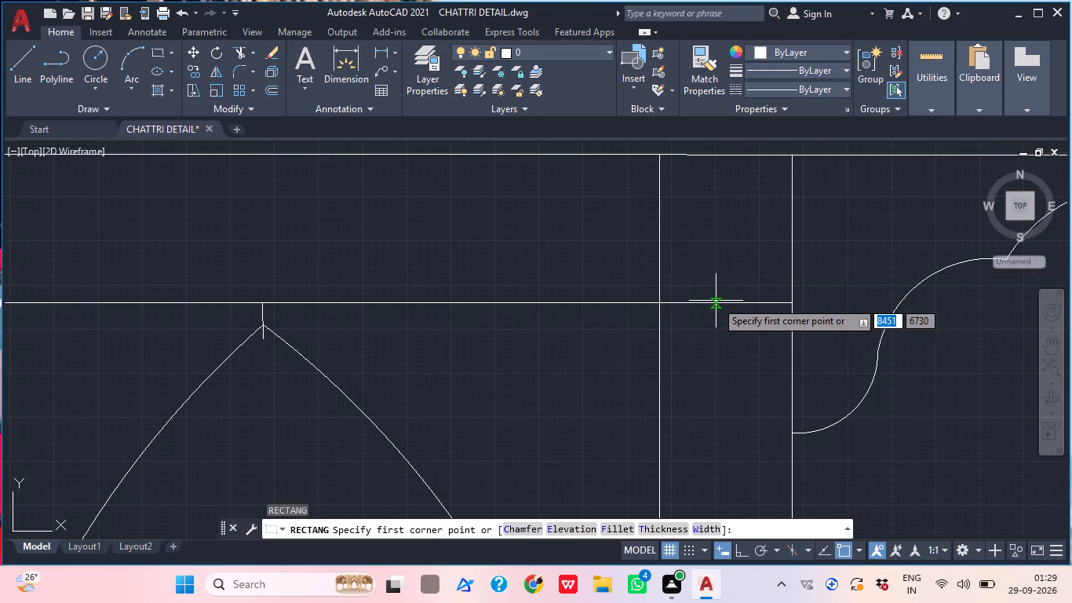
pyautogui.click(699, 305)
pyautogui.scroll(-1, 699, 305)
pyautogui.scroll(1, 699, 305)
pyautogui.scroll(-1, 699, 305)
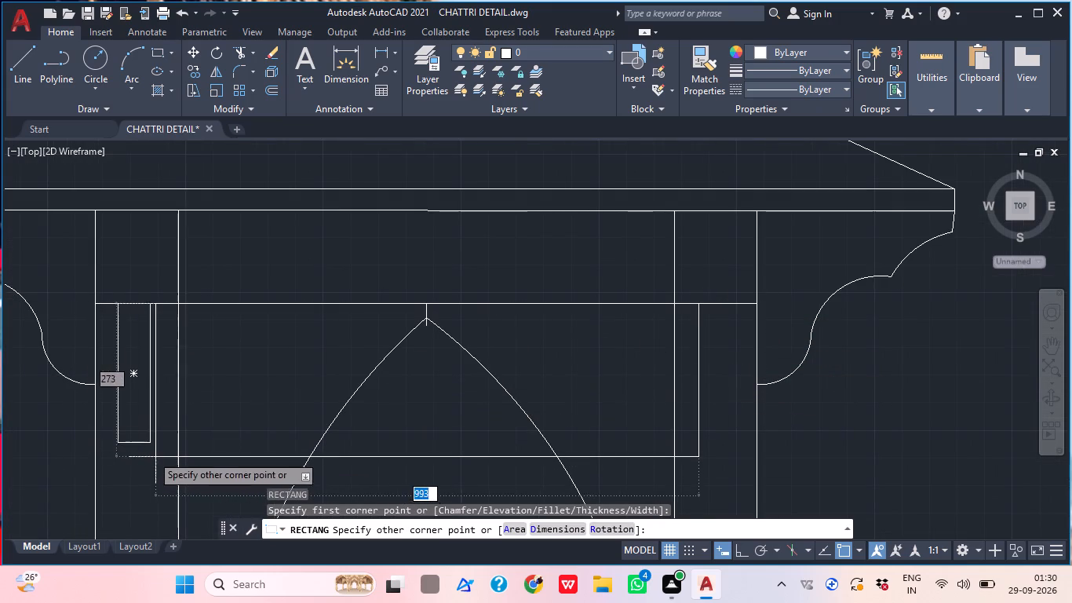
pyautogui.click(729, 432)
# Examine the elevation's columns and finial, the bracket detail's labels, and the arrangement of all the views on the sheet.
pyautogui.scroll(-2, 735, 393)
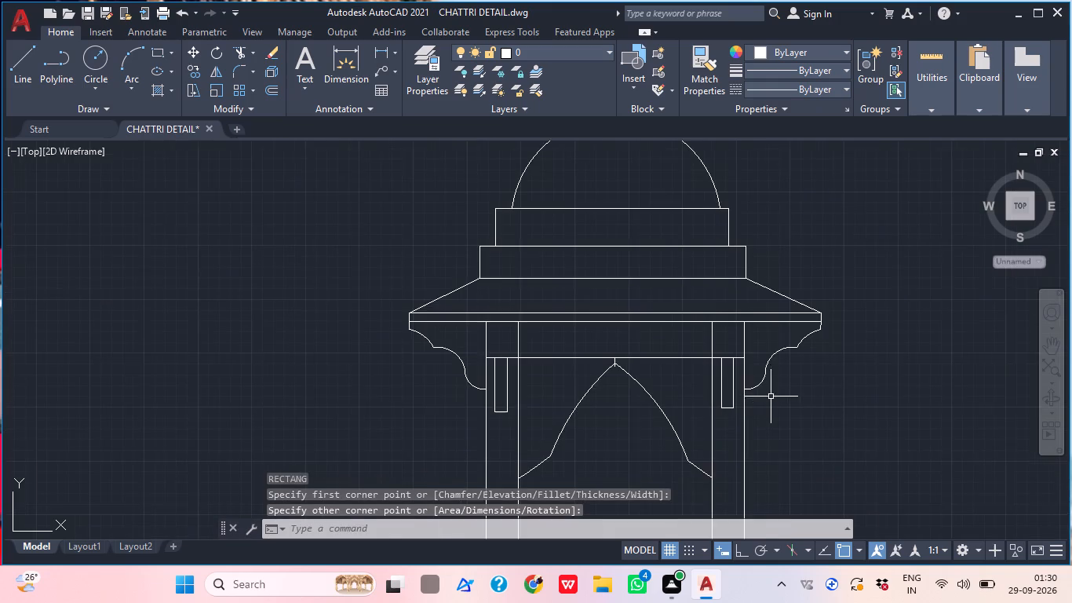
pyautogui.moveTo(768, 398); pyautogui.dragTo(688, 400, button='middle')
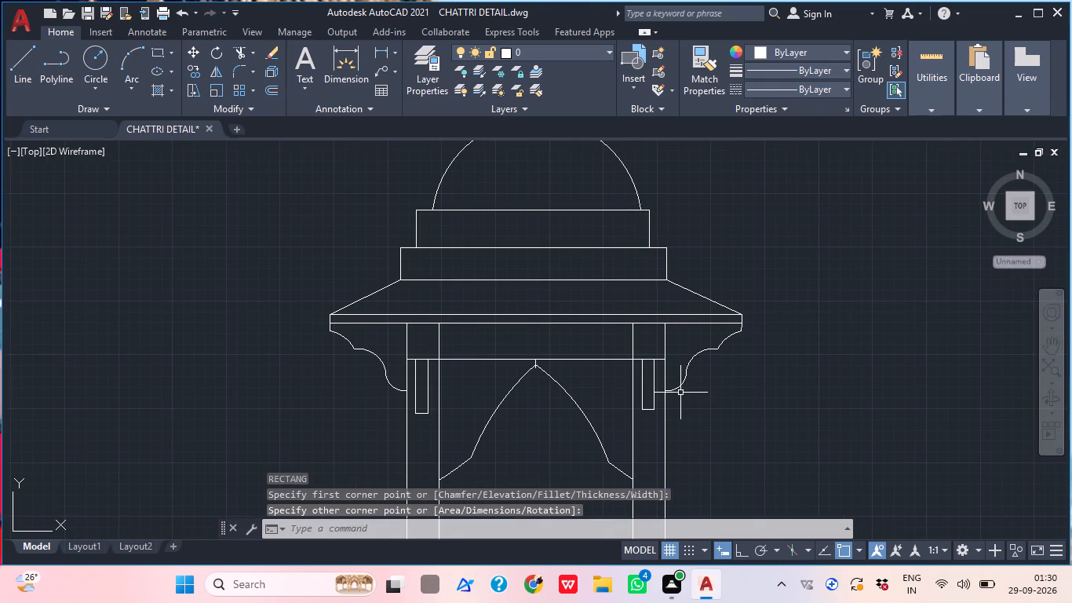
pyautogui.scroll(-2, 679, 396)
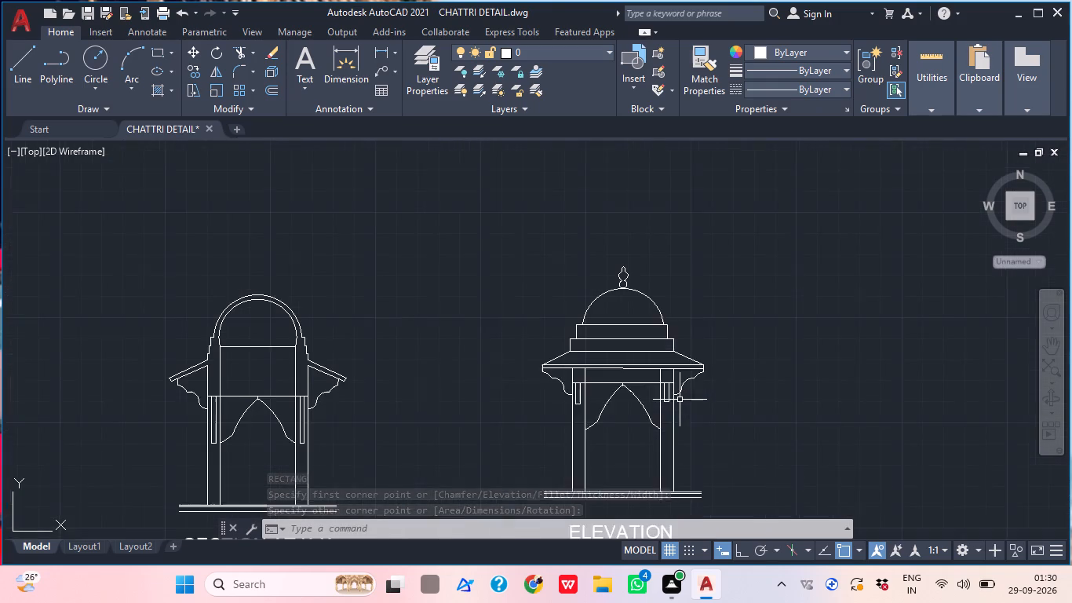
pyautogui.moveTo(680, 400); pyautogui.dragTo(615, 403, button='middle')
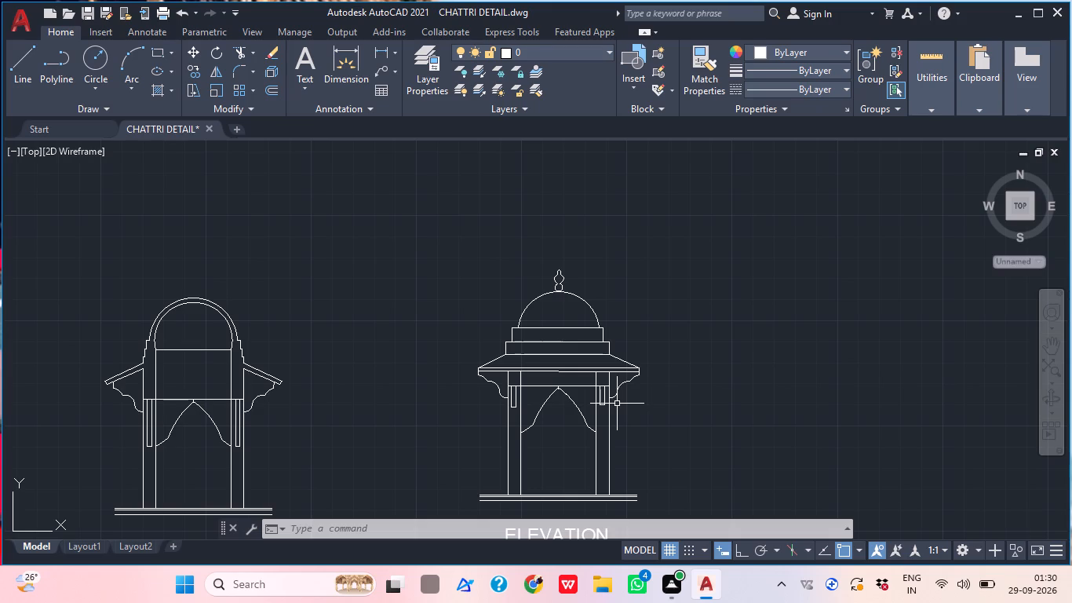
pyautogui.scroll(3, 568, 319)
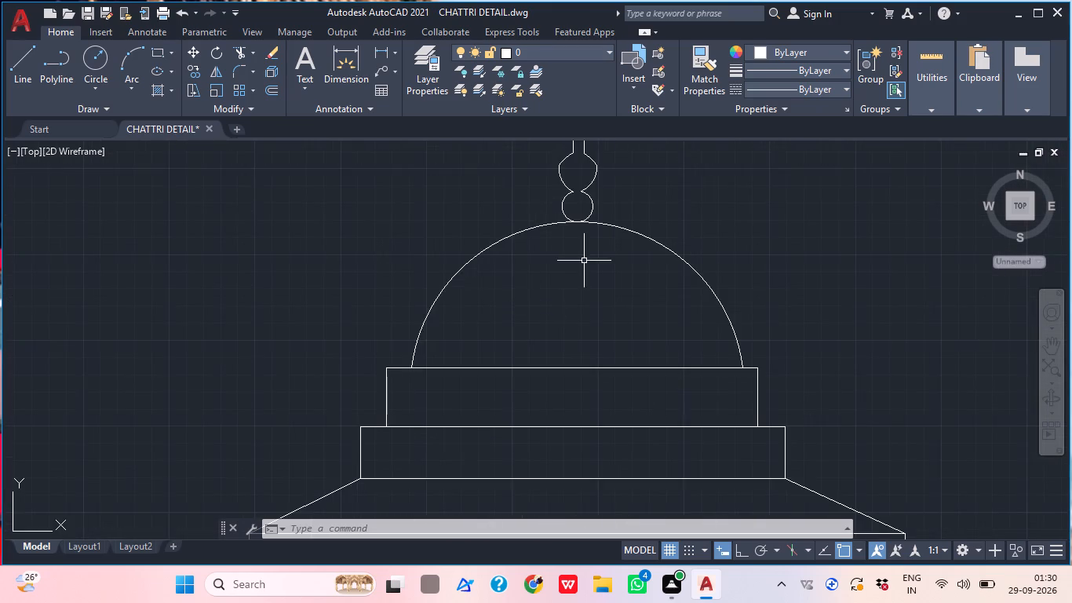
pyautogui.moveTo(589, 256); pyautogui.dragTo(572, 360, button='middle')
pyautogui.scroll(2, 546, 221)
pyautogui.moveTo(752, 359); pyautogui.dragTo(720, 343, button='middle')
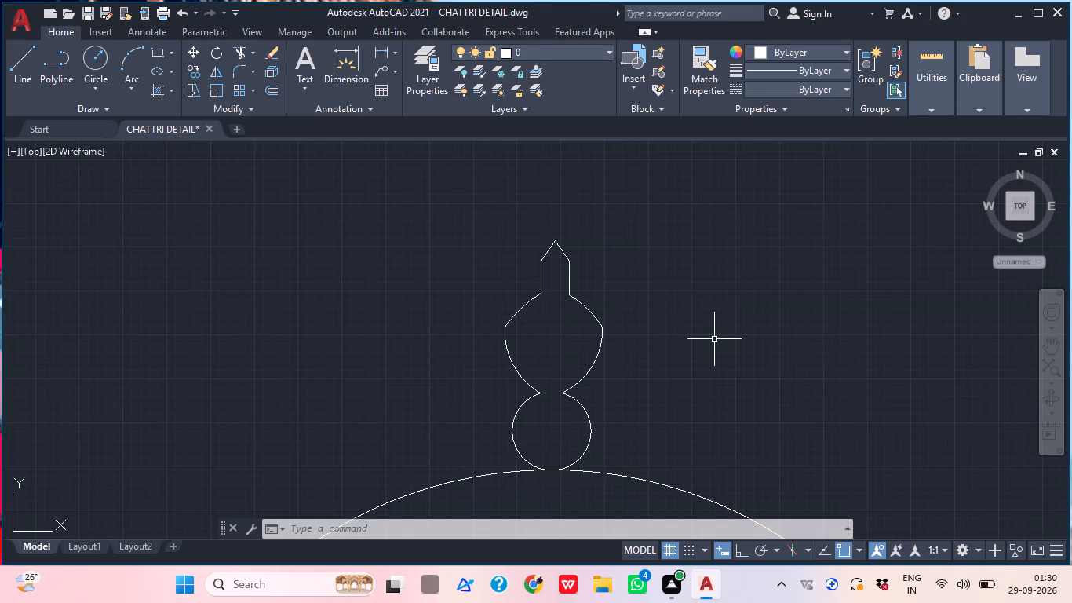
pyautogui.scroll(-4, 714, 342)
pyautogui.moveTo(698, 348); pyautogui.dragTo(647, 312, button='middle')
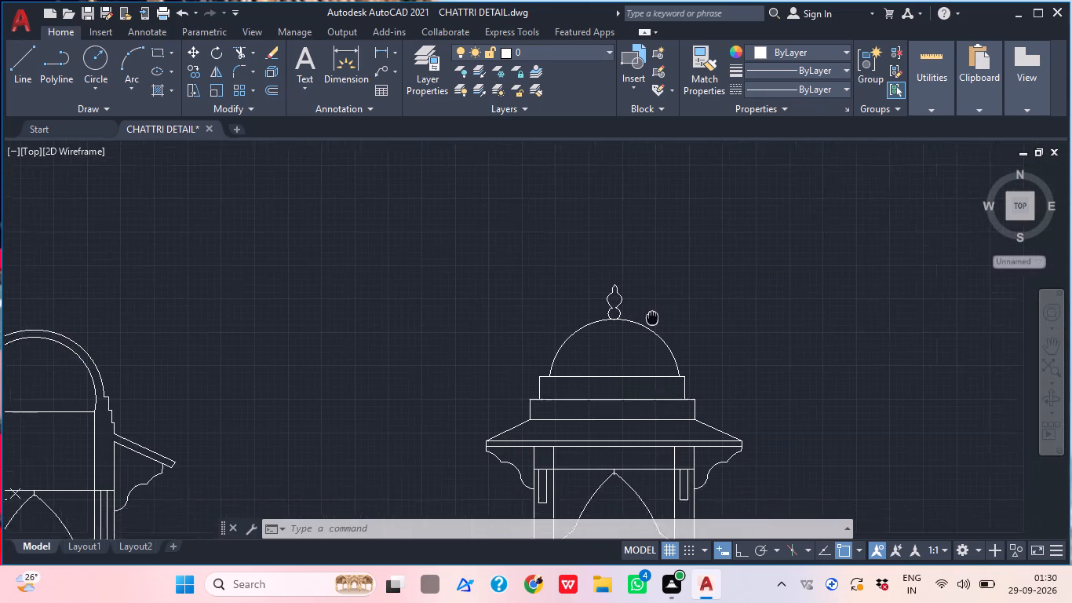
pyautogui.moveTo(647, 312); pyautogui.dragTo(631, 308, button='middle')
pyautogui.scroll(-2, 631, 308)
pyautogui.moveTo(636, 369); pyautogui.dragTo(592, 310, button='middle')
pyautogui.moveTo(566, 422); pyautogui.dragTo(580, 337, button='middle')
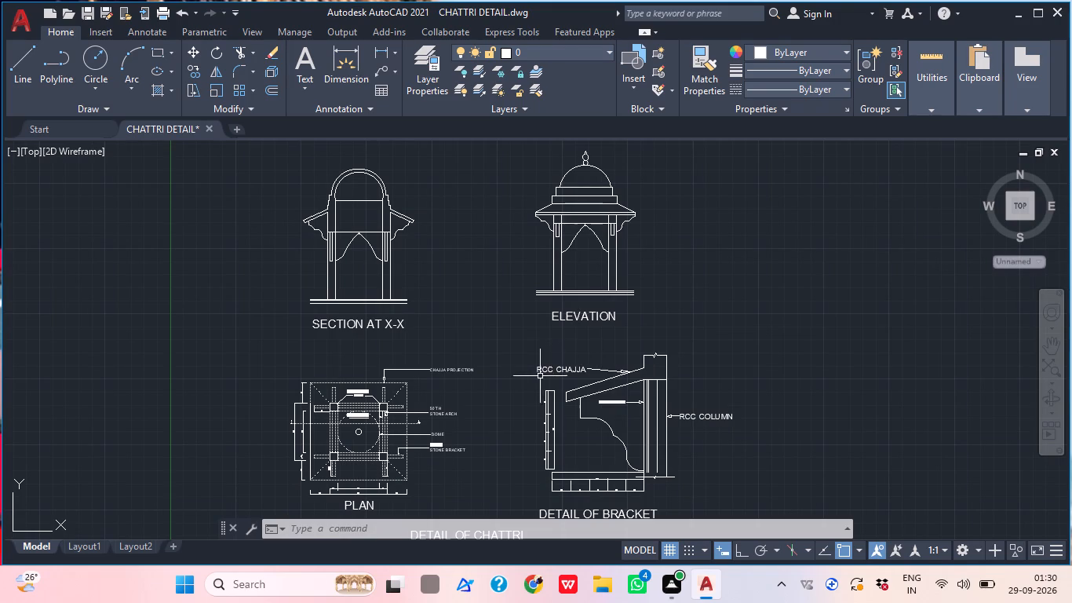
pyautogui.moveTo(532, 383); pyautogui.dragTo(559, 399, button='middle')
pyautogui.scroll(-1, 570, 399)
pyautogui.moveTo(570, 399); pyautogui.dragTo(568, 367, button='middle')
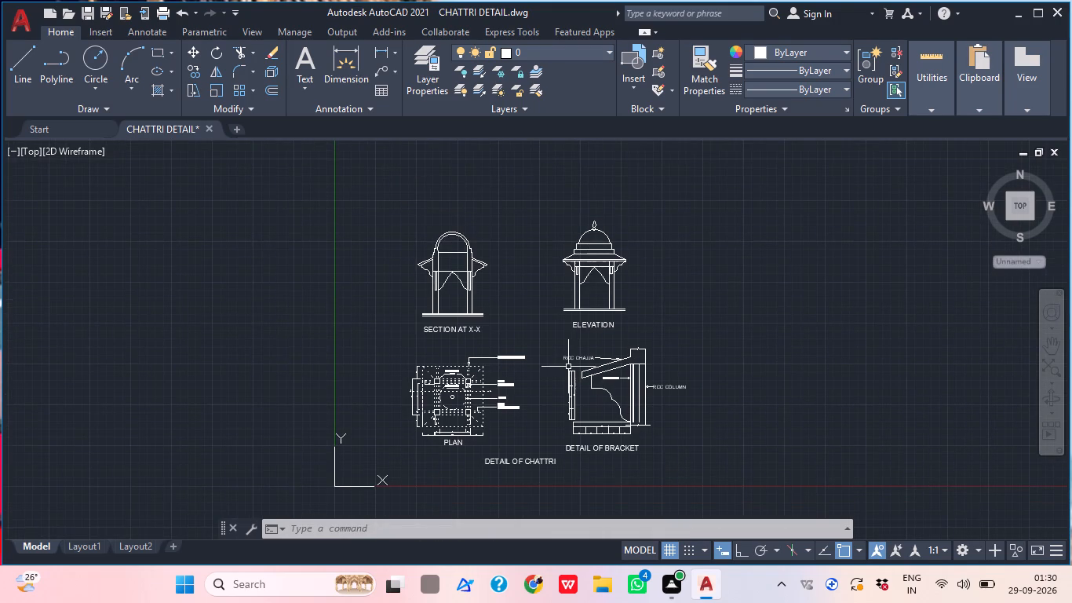
pyautogui.scroll(1, 534, 508)
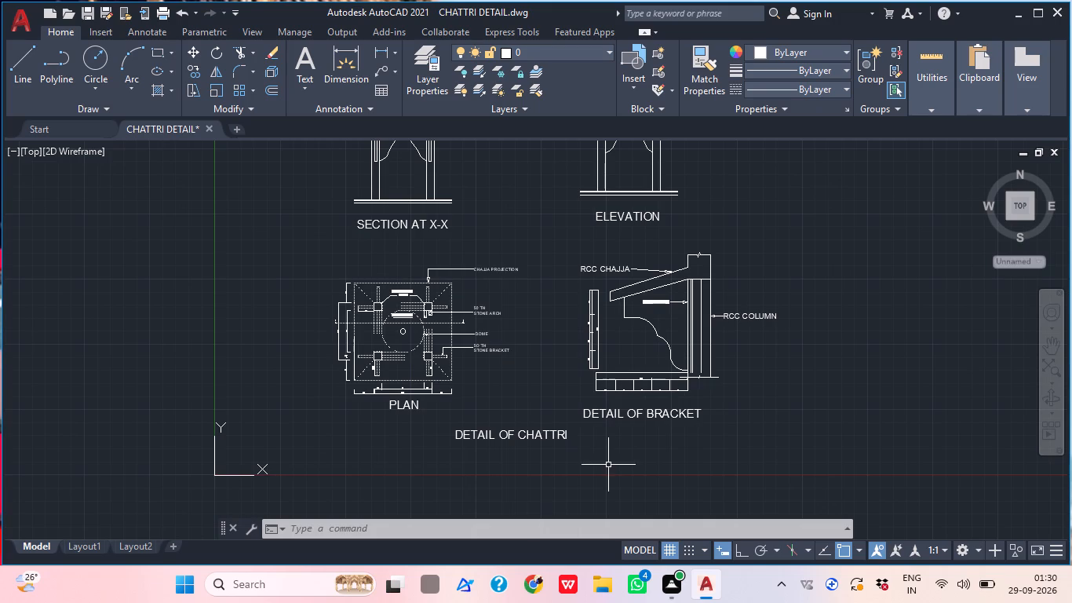
pyautogui.moveTo(658, 304); pyautogui.dragTo(655, 312, button='middle')
pyautogui.scroll(3, 628, 280)
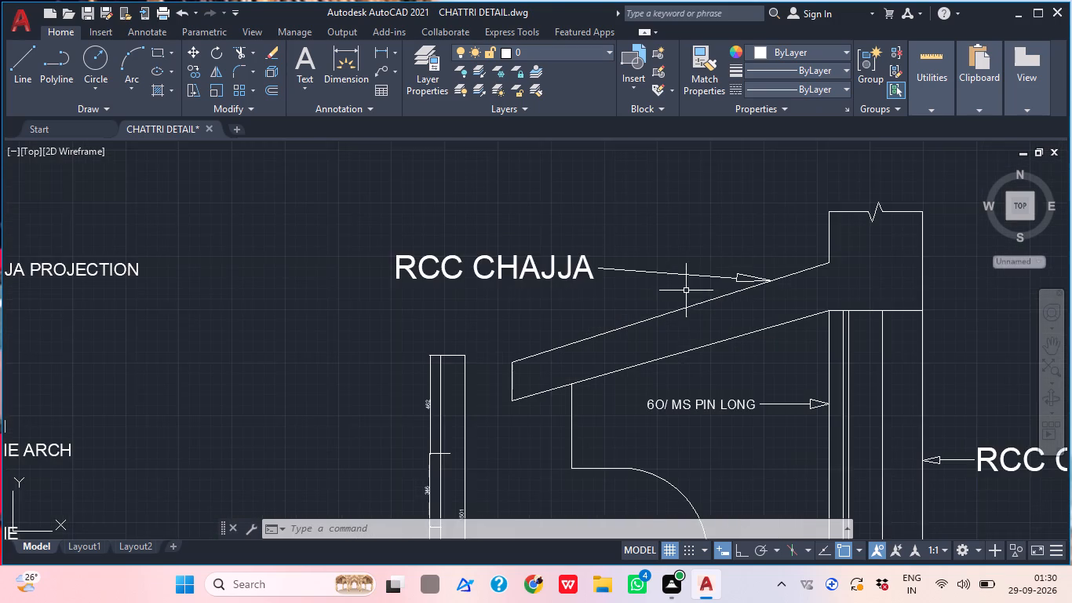
pyautogui.moveTo(690, 291); pyautogui.dragTo(517, 342, button='middle')
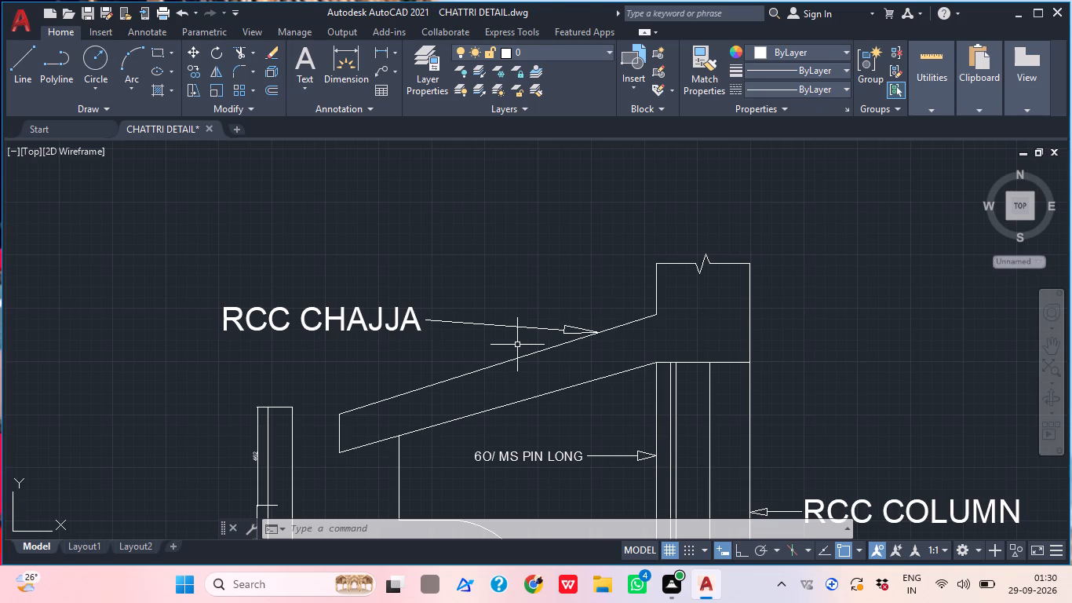
pyautogui.scroll(-3, 532, 338)
pyautogui.moveTo(574, 314); pyautogui.dragTo(549, 368, button='middle')
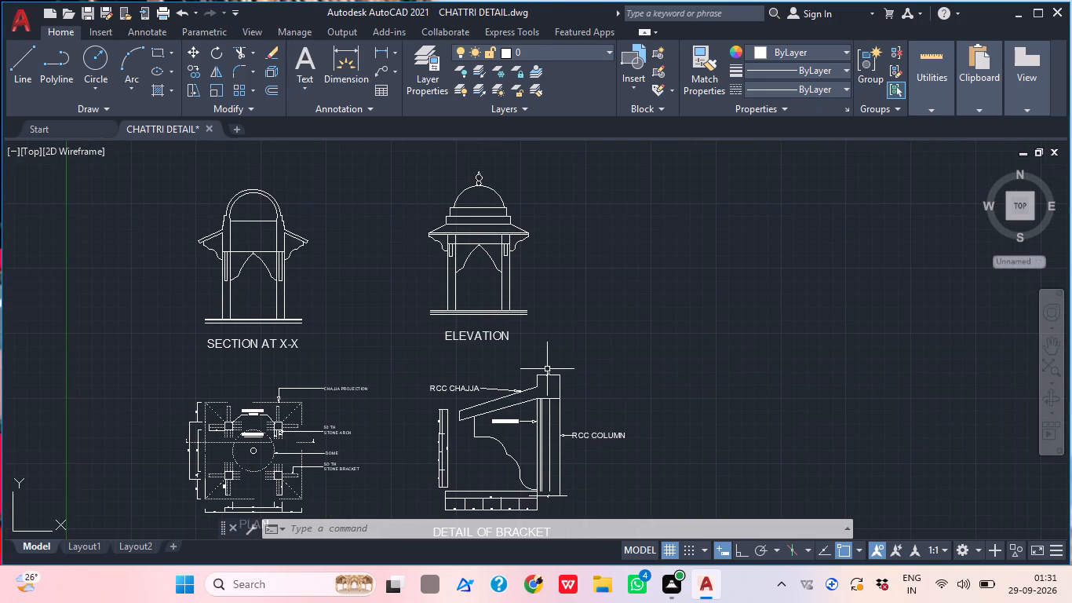
pyautogui.moveTo(521, 472); pyautogui.dragTo(516, 506, button='middle')
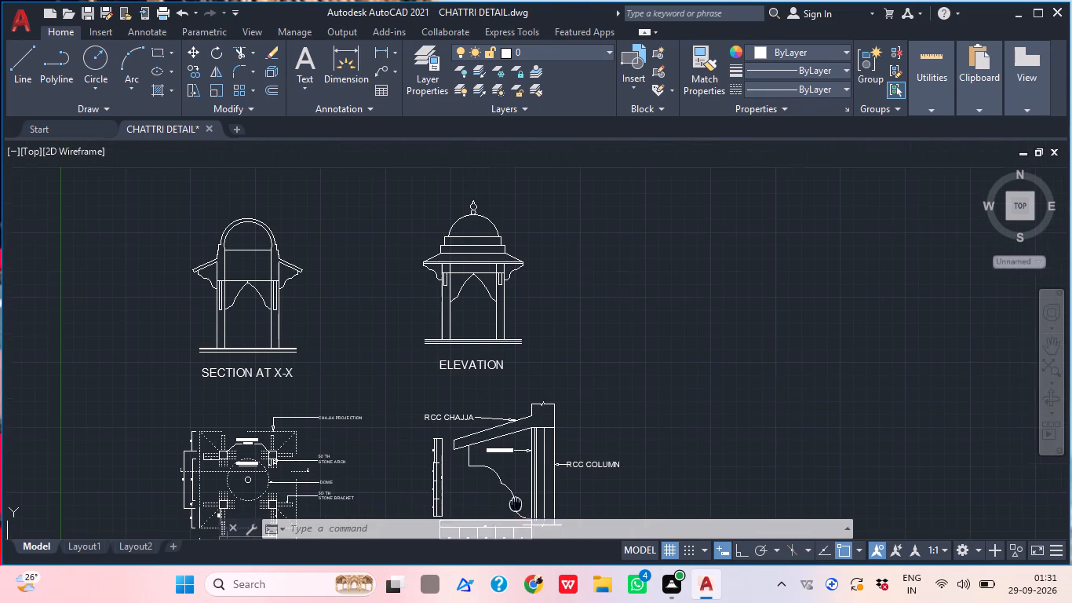
pyautogui.moveTo(516, 506); pyautogui.dragTo(516, 509, button='middle')
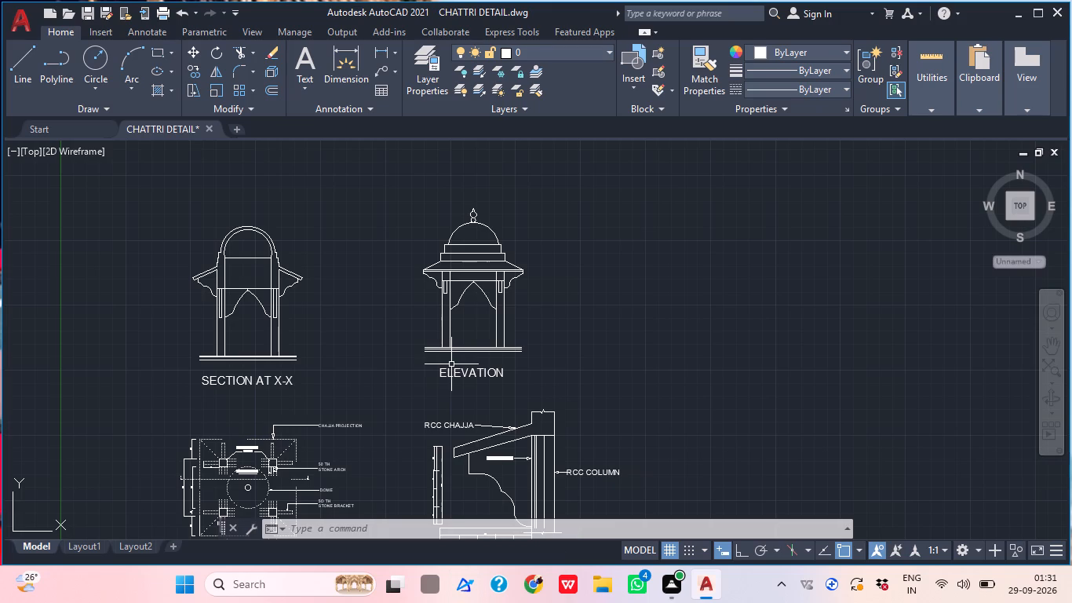
pyautogui.middleClick(603, 331)
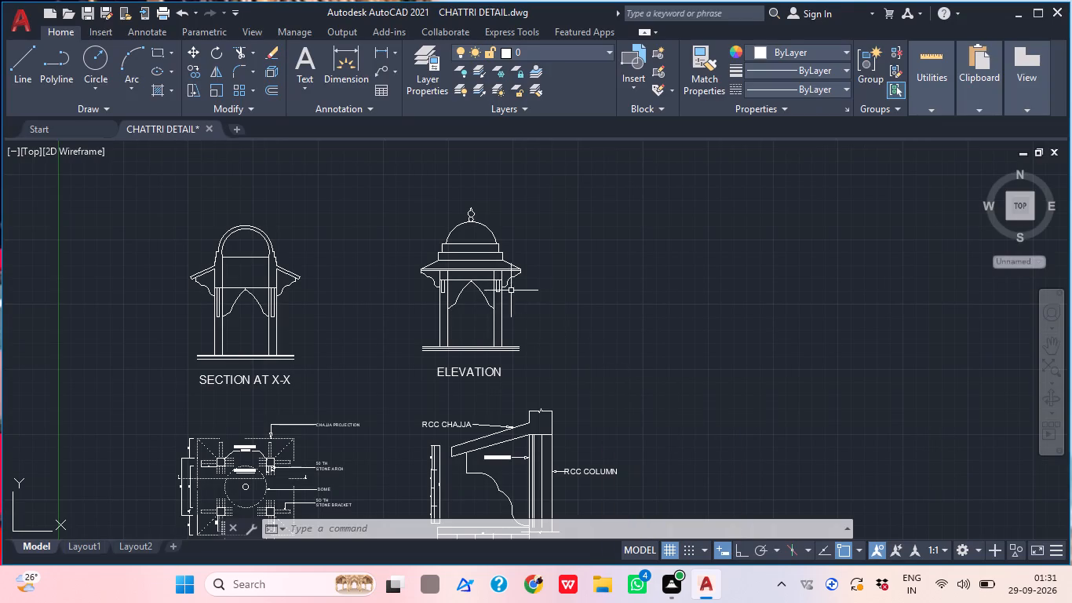
pyautogui.scroll(-1, 529, 289)
pyautogui.moveTo(438, 352); pyautogui.dragTo(371, 360, button='middle')
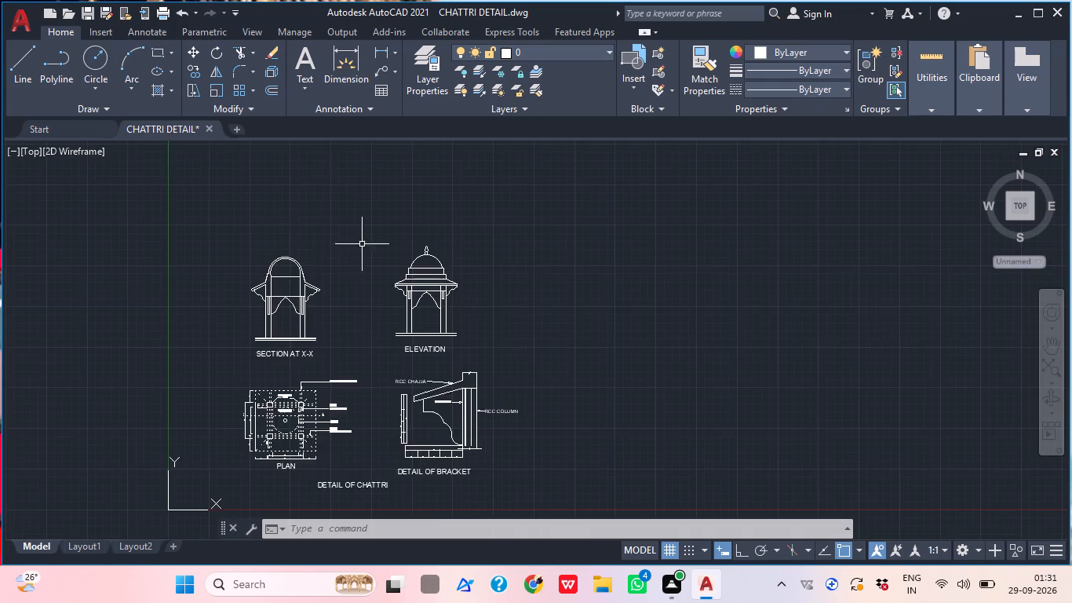
# Copy the finial arcs, circle and pointed tip from the elevation's dome to just above the crown of the section's outer dome.
pyautogui.scroll(1, 366, 242)
pyautogui.scroll(4, 447, 228)
pyautogui.scroll(-1, 447, 349)
pyautogui.click(525, 392)
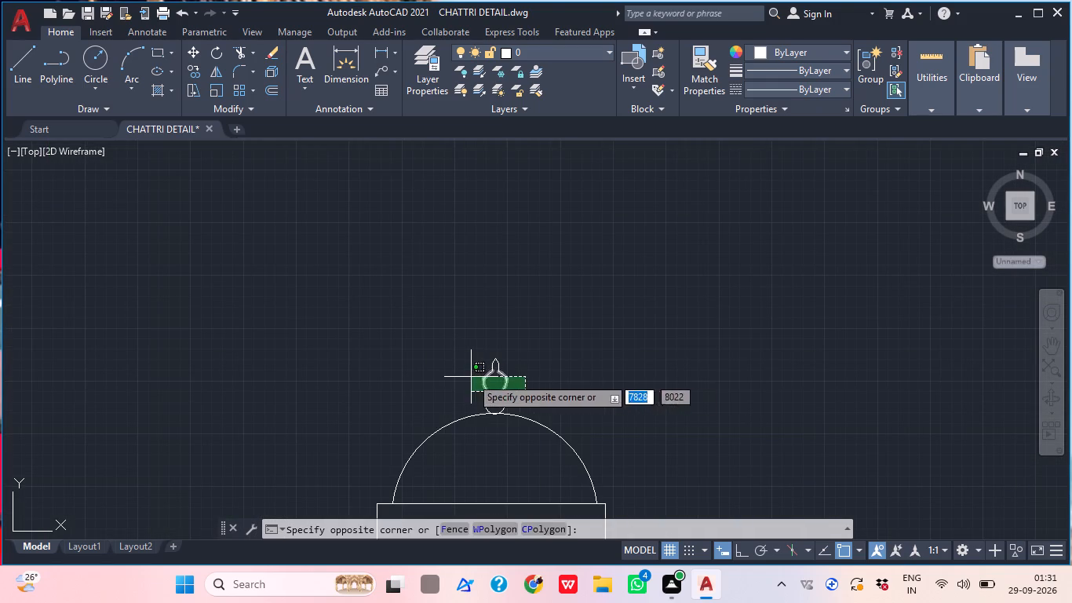
pyautogui.click(471, 377)
pyautogui.scroll(4, 498, 389)
pyautogui.click(553, 484)
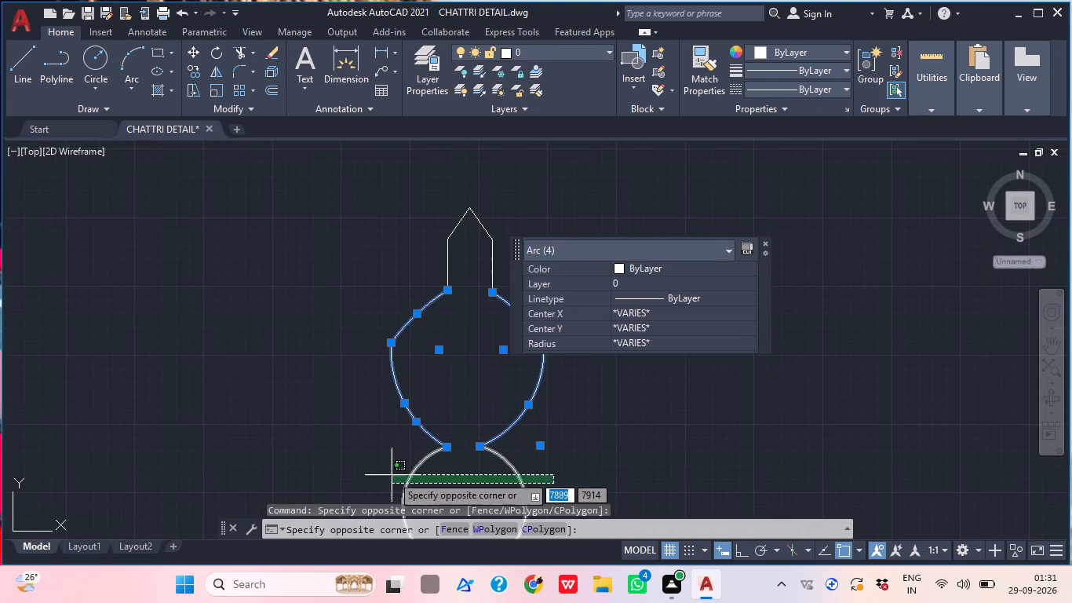
pyautogui.click(374, 475)
pyautogui.moveTo(643, 236); pyautogui.dragTo(636, 235)
pyautogui.click(416, 223)
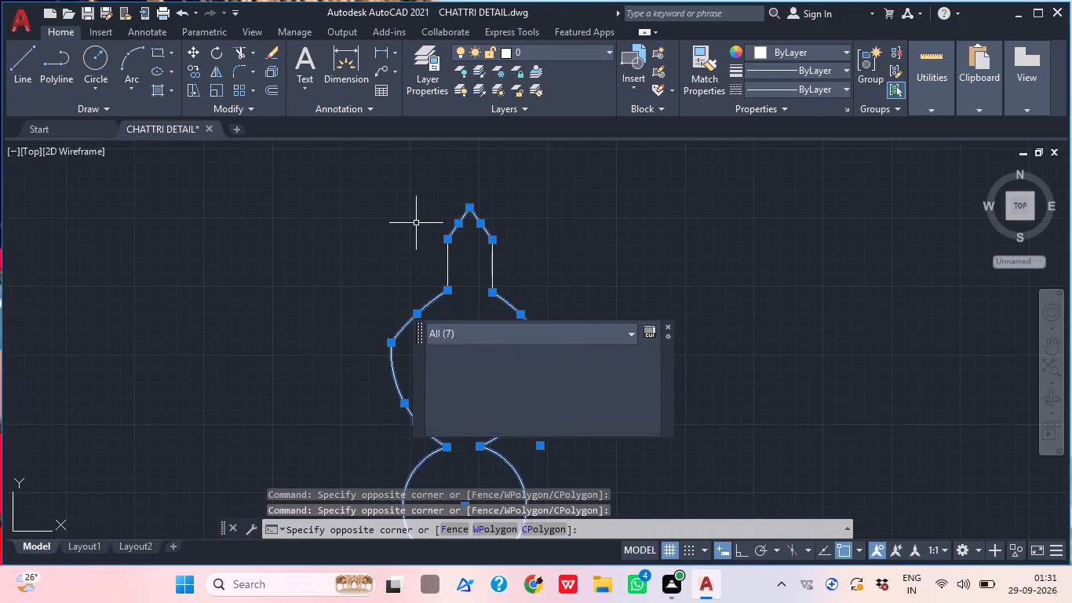
pyautogui.scroll(-3, 574, 298)
pyautogui.middleClick(604, 374)
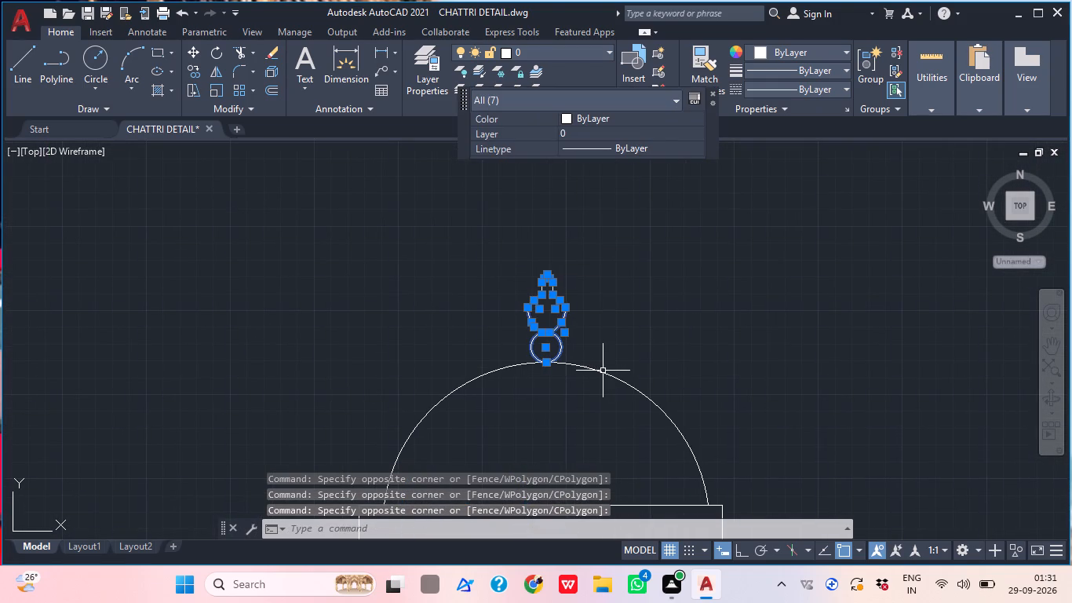
pyautogui.write('CO')
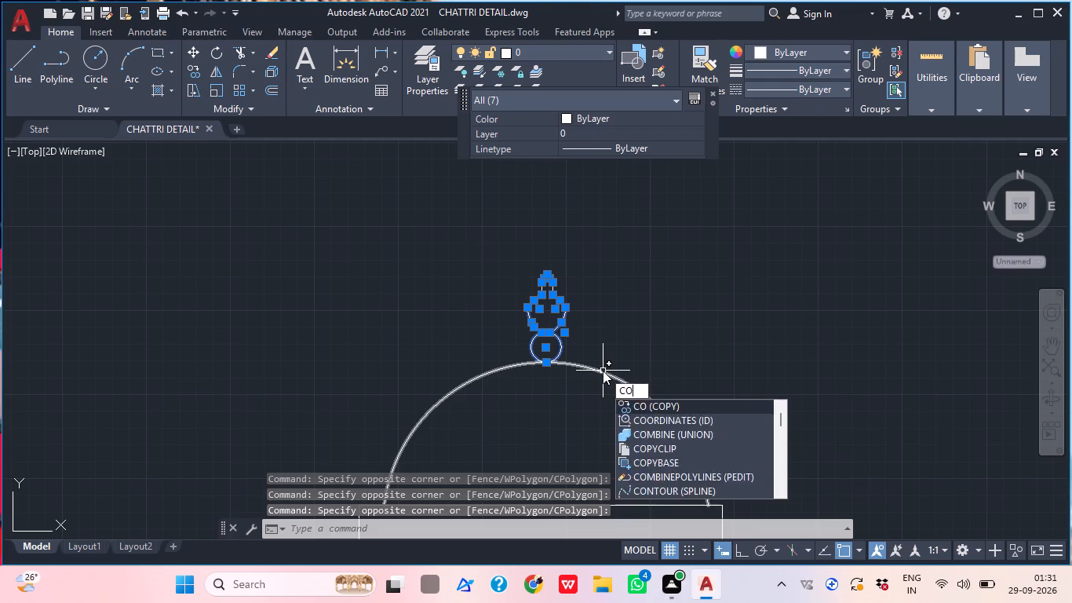
pyautogui.press('Return')
pyautogui.scroll(1, 536, 349)
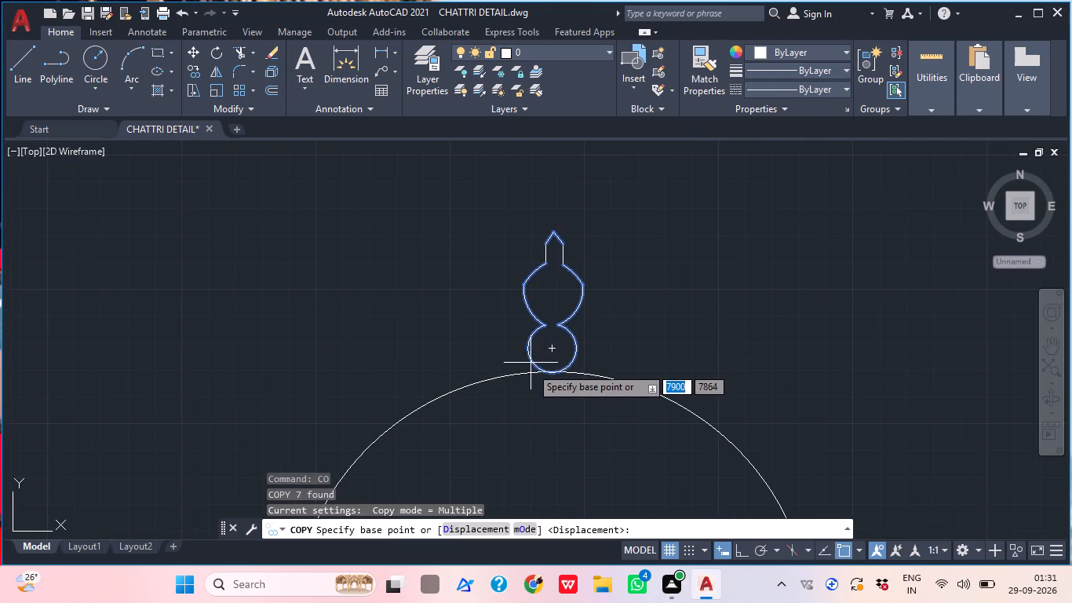
pyautogui.click(556, 367)
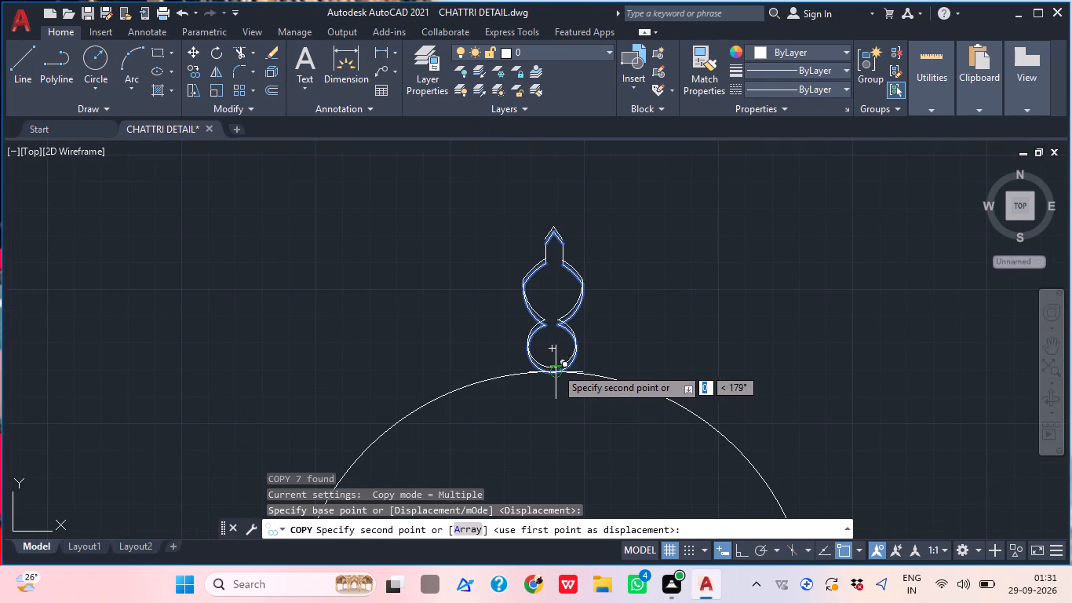
pyautogui.scroll(-3, 602, 337)
pyautogui.scroll(-2, 533, 338)
pyautogui.scroll(3, 308, 342)
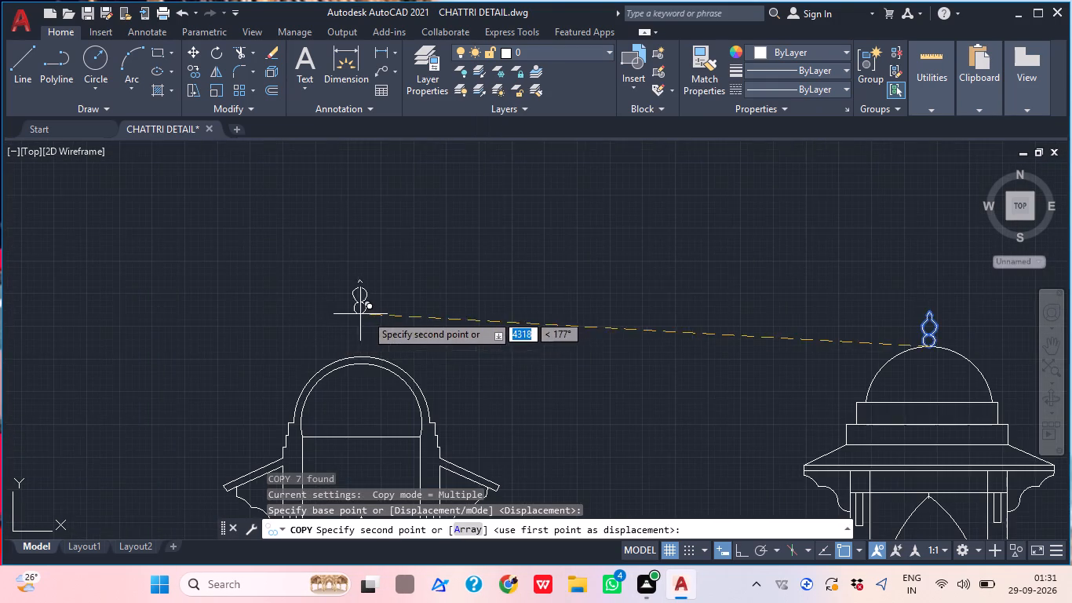
pyautogui.scroll(3, 366, 333)
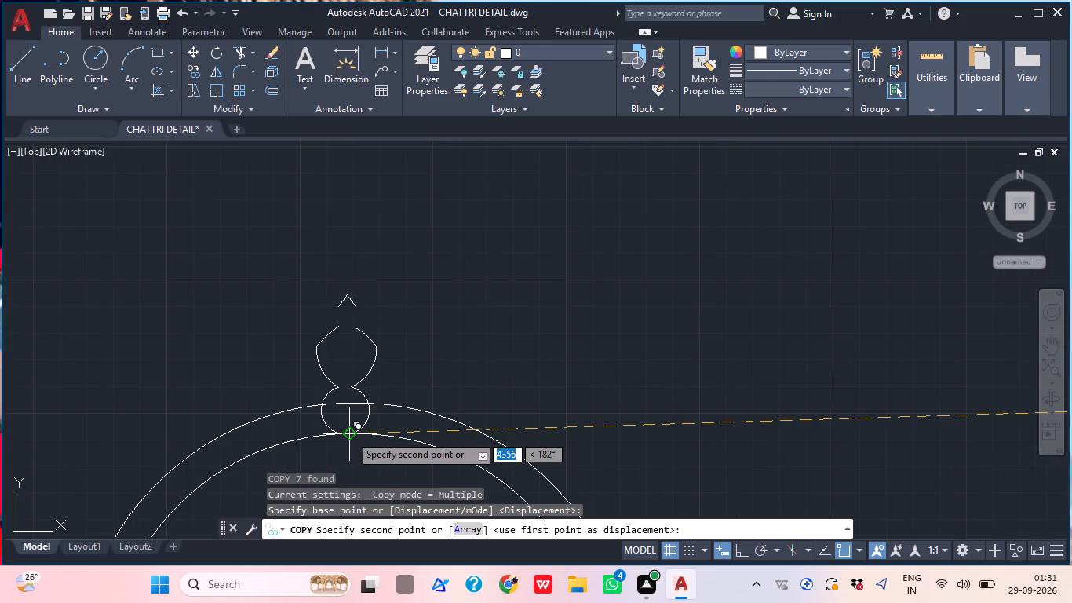
pyautogui.click(357, 388)
pyautogui.scroll(-2, 357, 388)
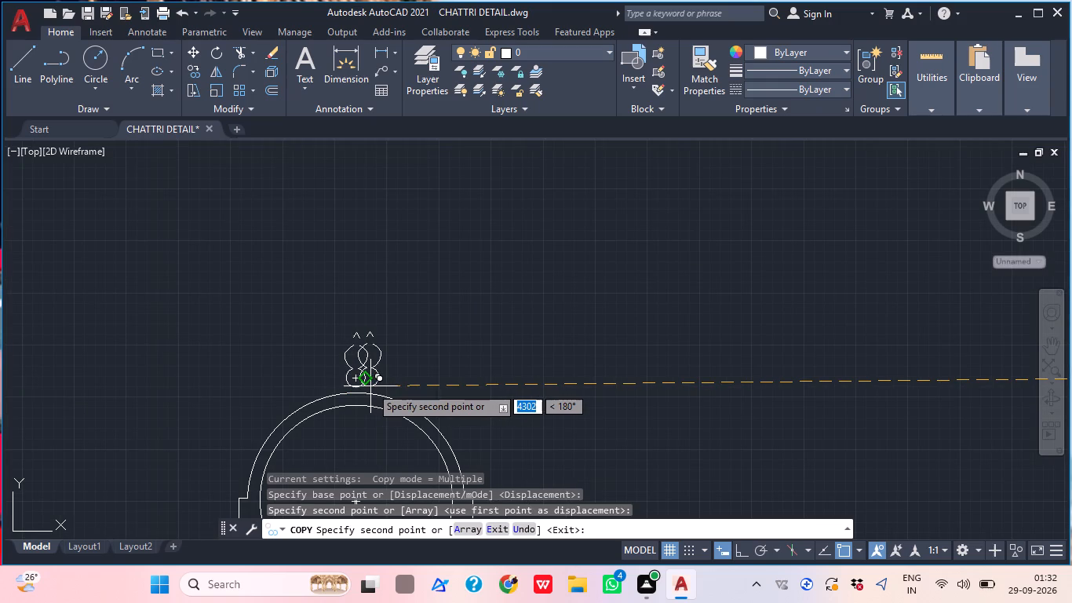
pyautogui.press('Escape')
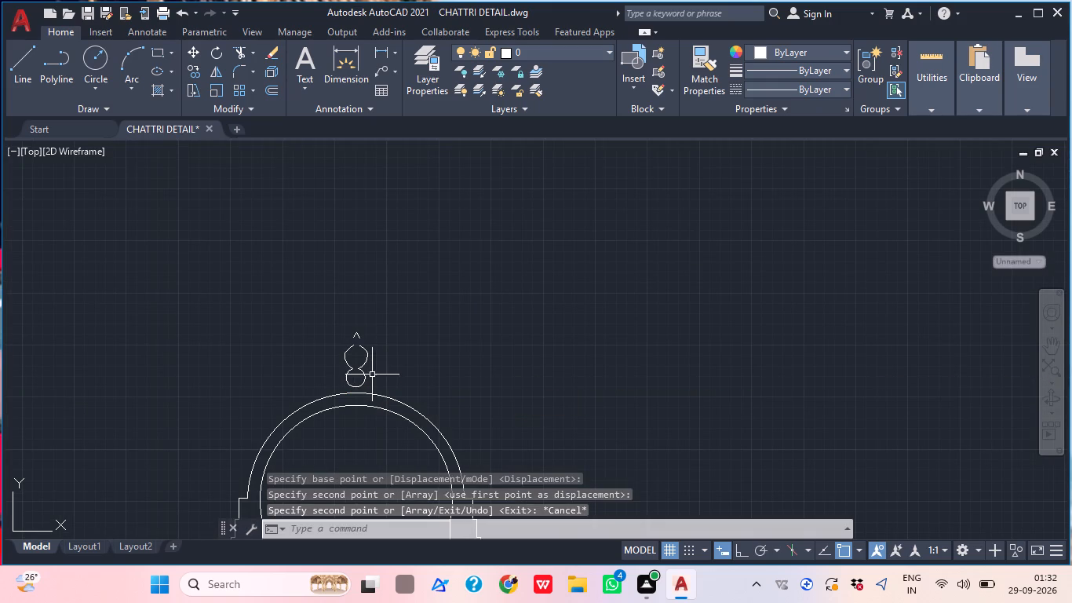
# With ortho on, draw two short vertical neck lines, about 36 long, from the copied finial's lower circle past the section's outer dome arc.
pyautogui.click(24, 72)
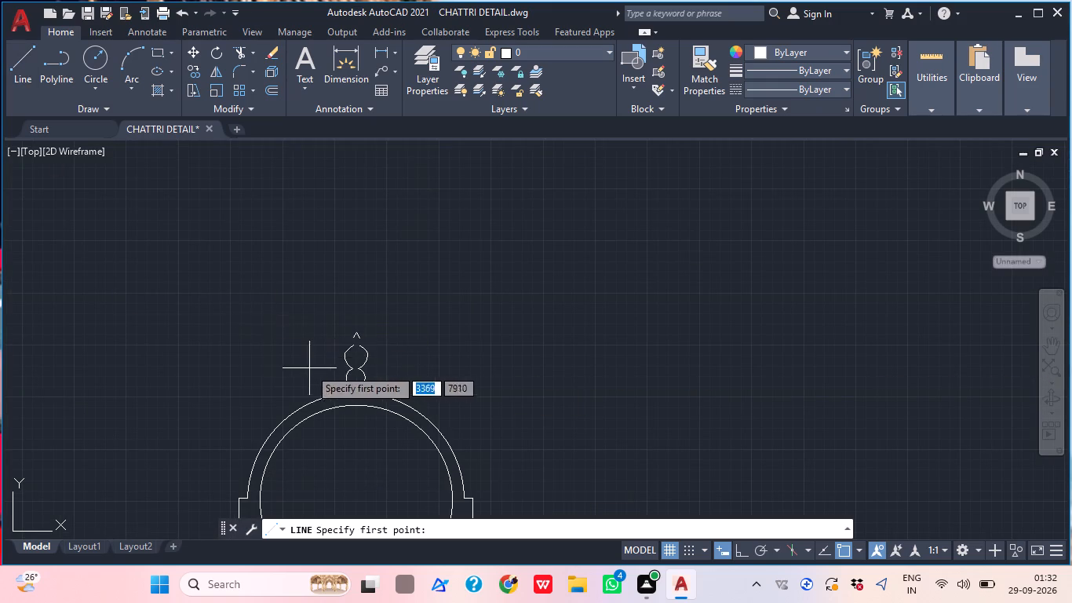
pyautogui.scroll(1, 315, 377)
pyautogui.scroll(2, 420, 410)
pyautogui.scroll(2, 322, 386)
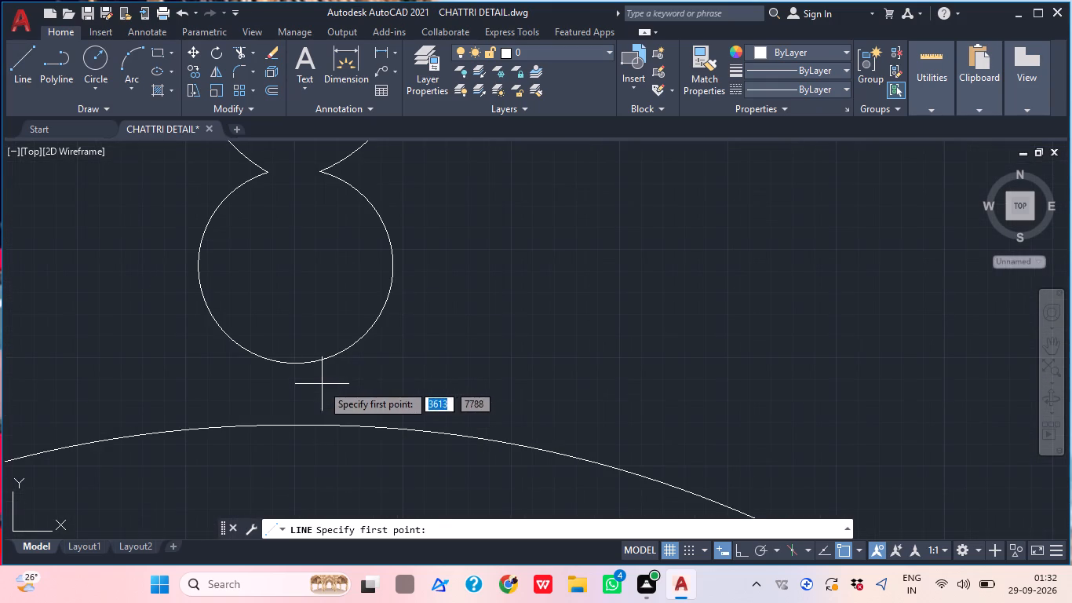
pyautogui.click(282, 360)
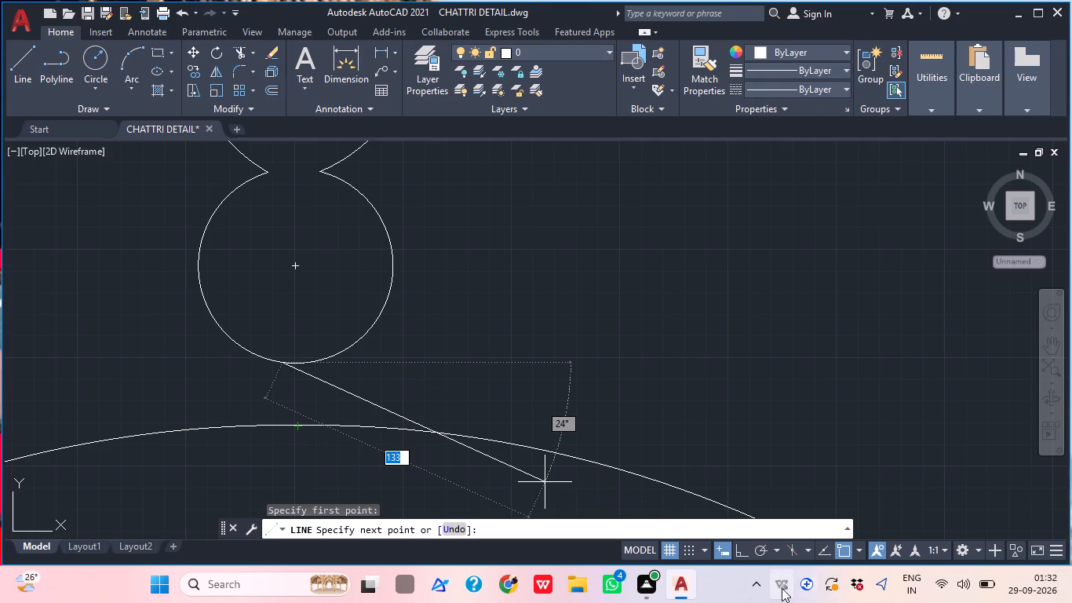
pyautogui.moveTo(747, 552); pyautogui.dragTo(731, 543)
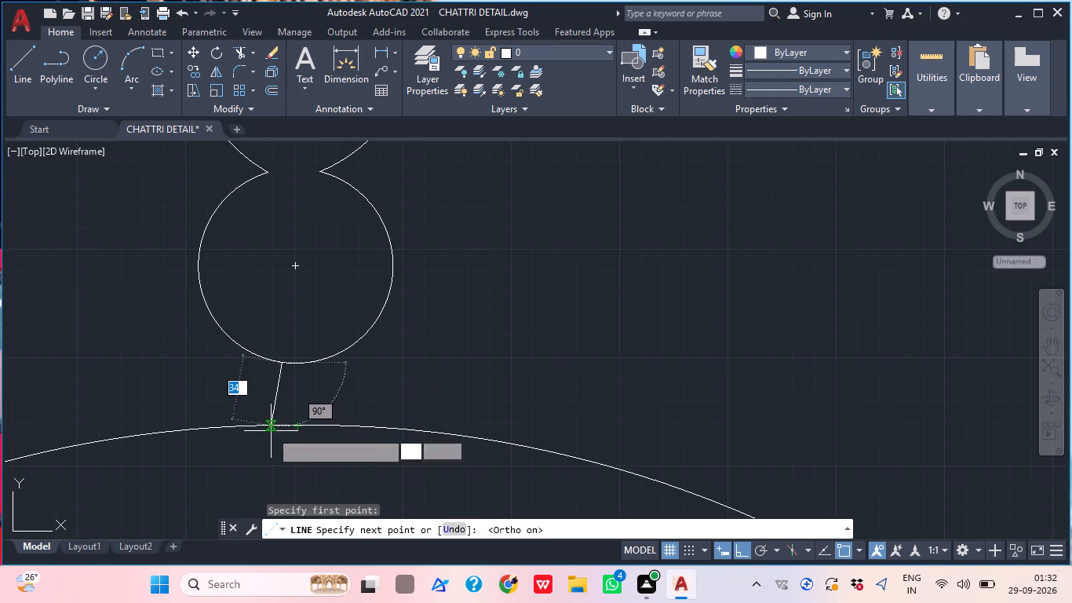
pyautogui.click(272, 427)
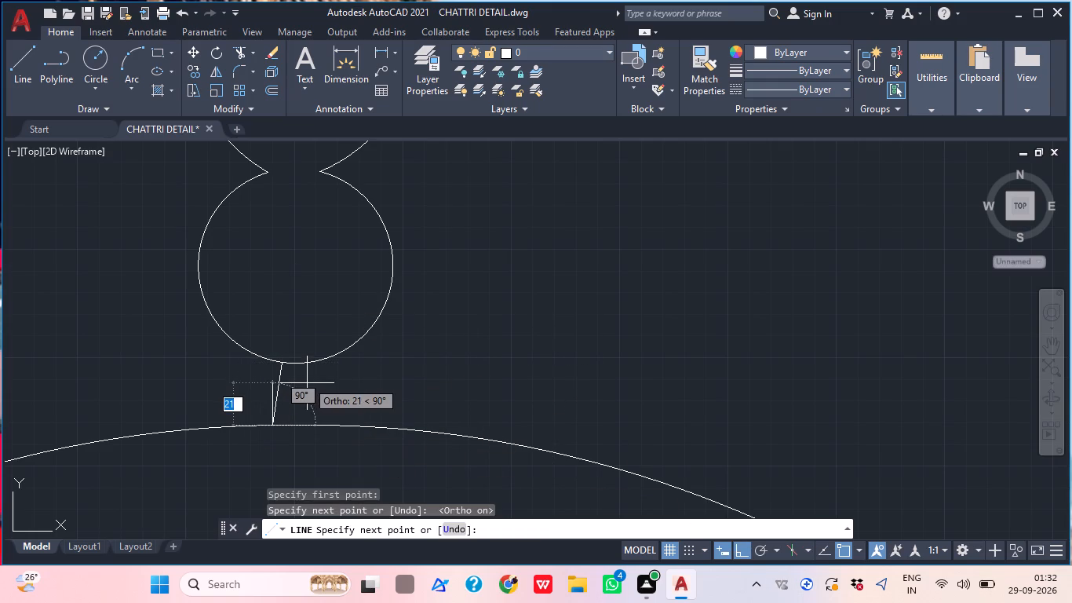
pyautogui.hotkey('ctrl', 'z')
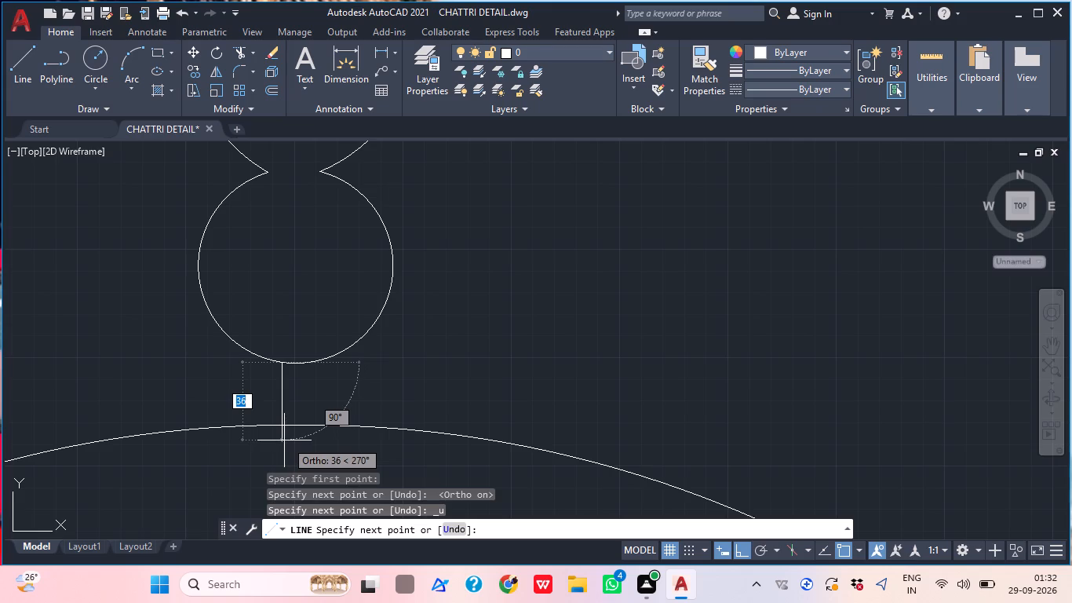
pyautogui.click(284, 440)
pyautogui.press('Escape')
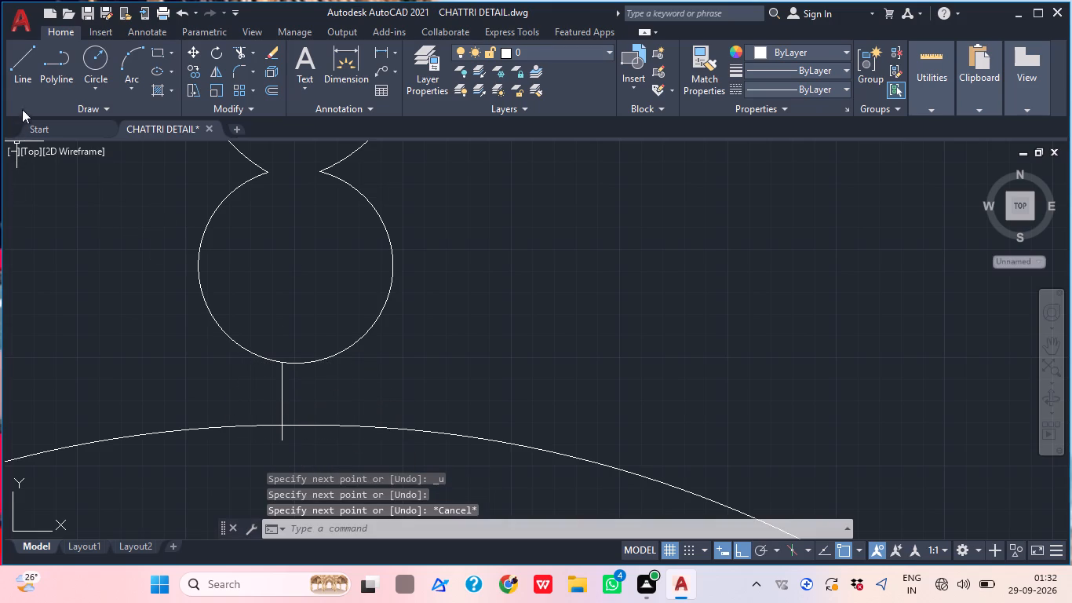
pyautogui.click(31, 67)
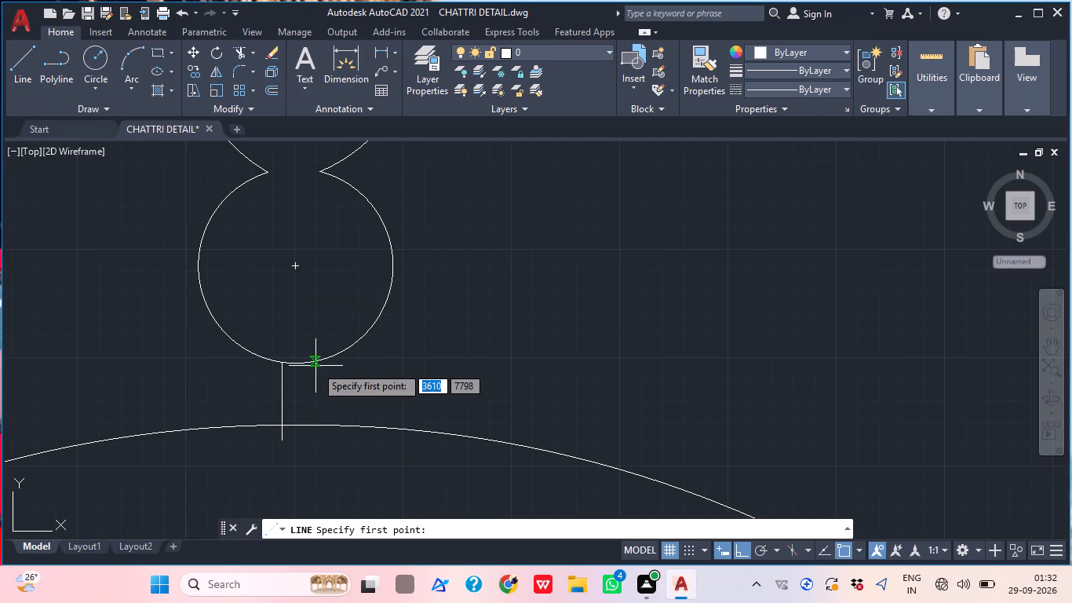
pyautogui.click(315, 366)
pyautogui.click(312, 440)
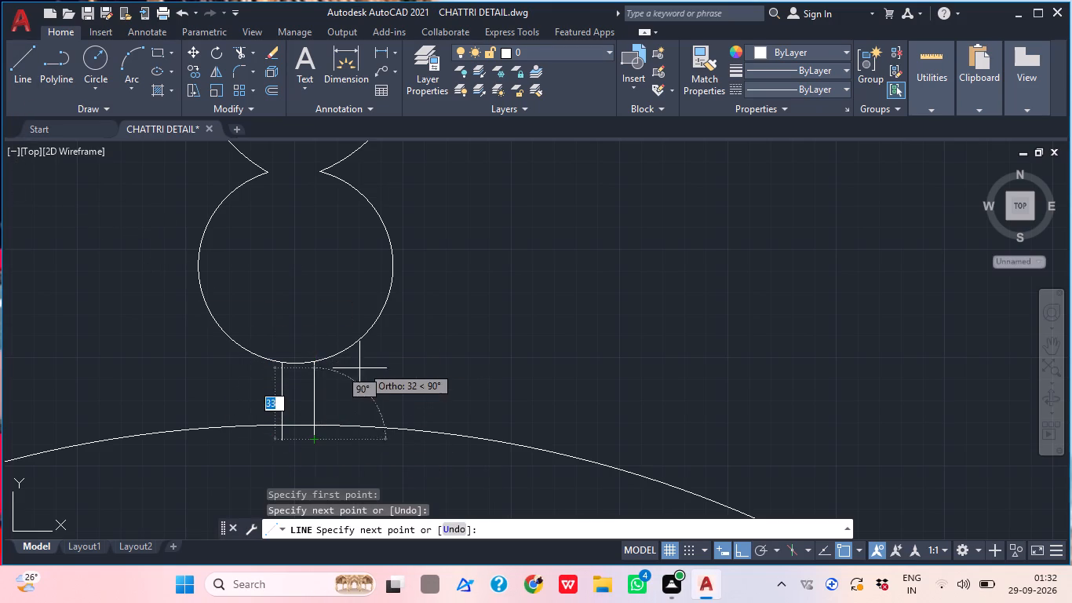
pyautogui.press('Escape')
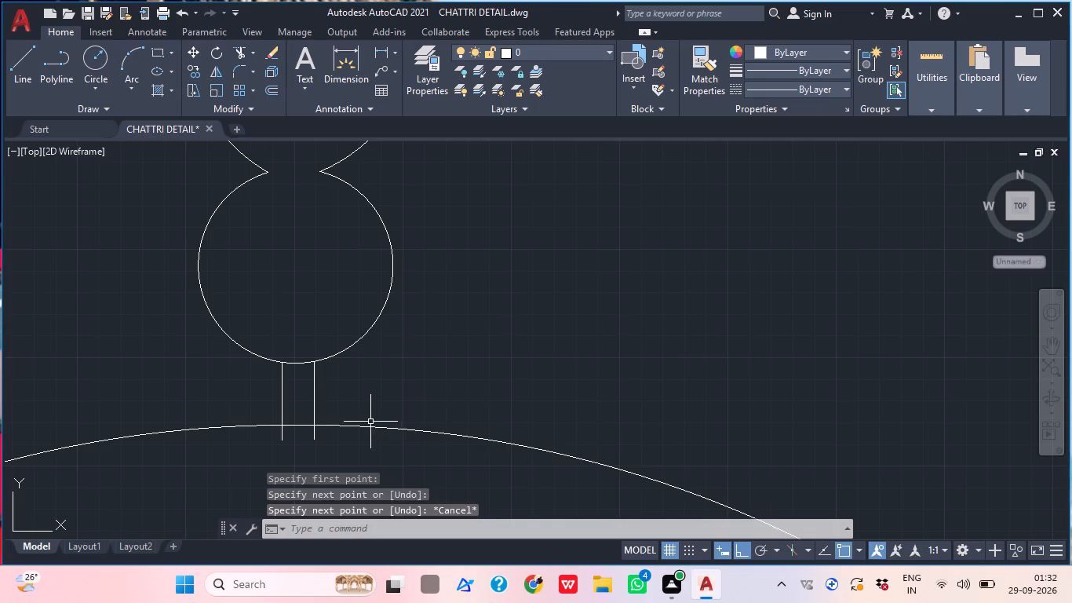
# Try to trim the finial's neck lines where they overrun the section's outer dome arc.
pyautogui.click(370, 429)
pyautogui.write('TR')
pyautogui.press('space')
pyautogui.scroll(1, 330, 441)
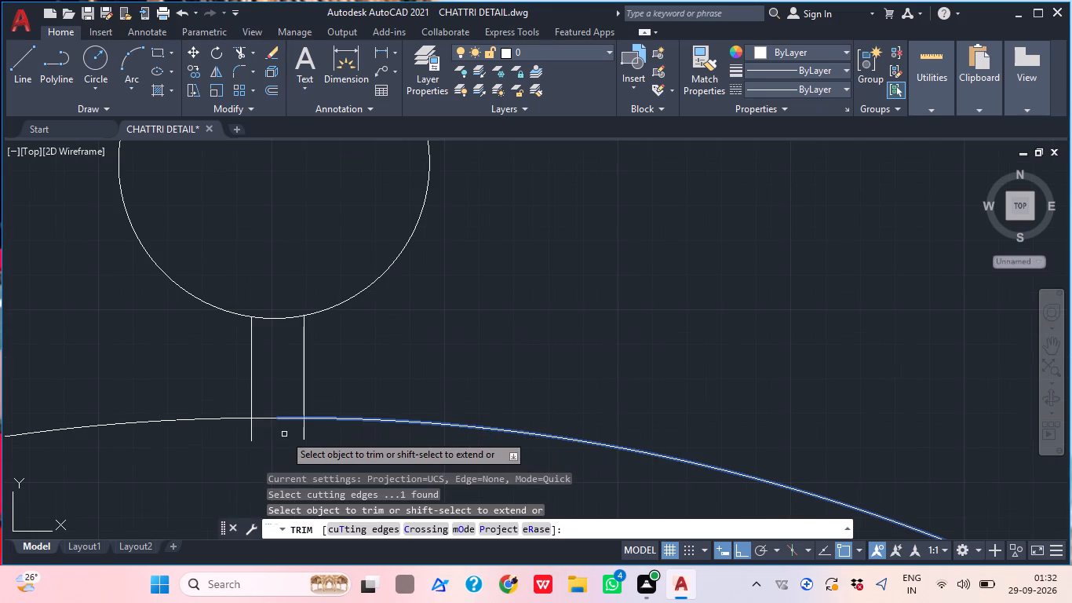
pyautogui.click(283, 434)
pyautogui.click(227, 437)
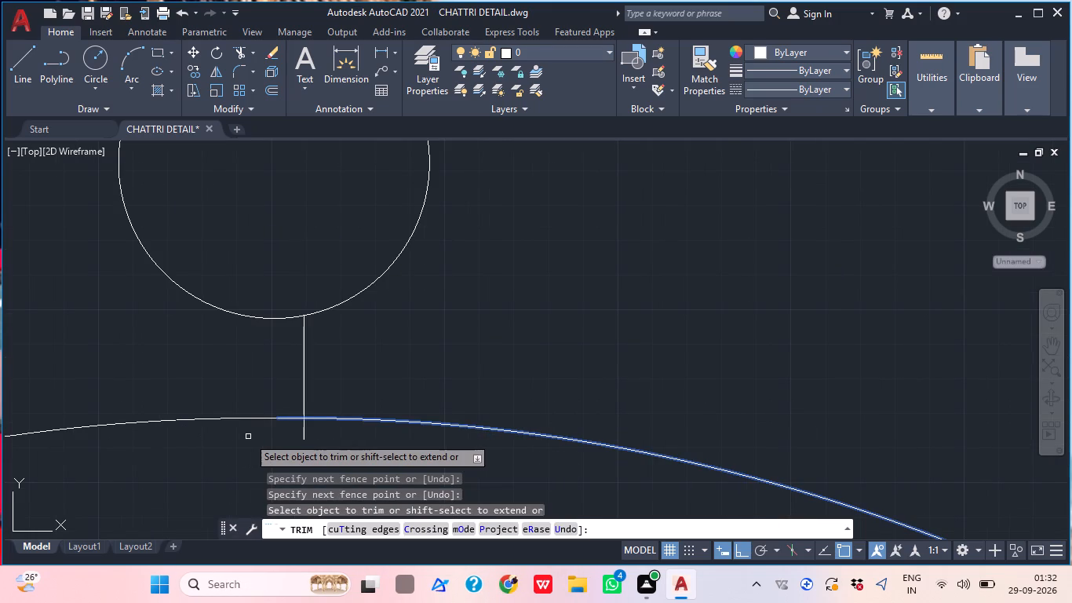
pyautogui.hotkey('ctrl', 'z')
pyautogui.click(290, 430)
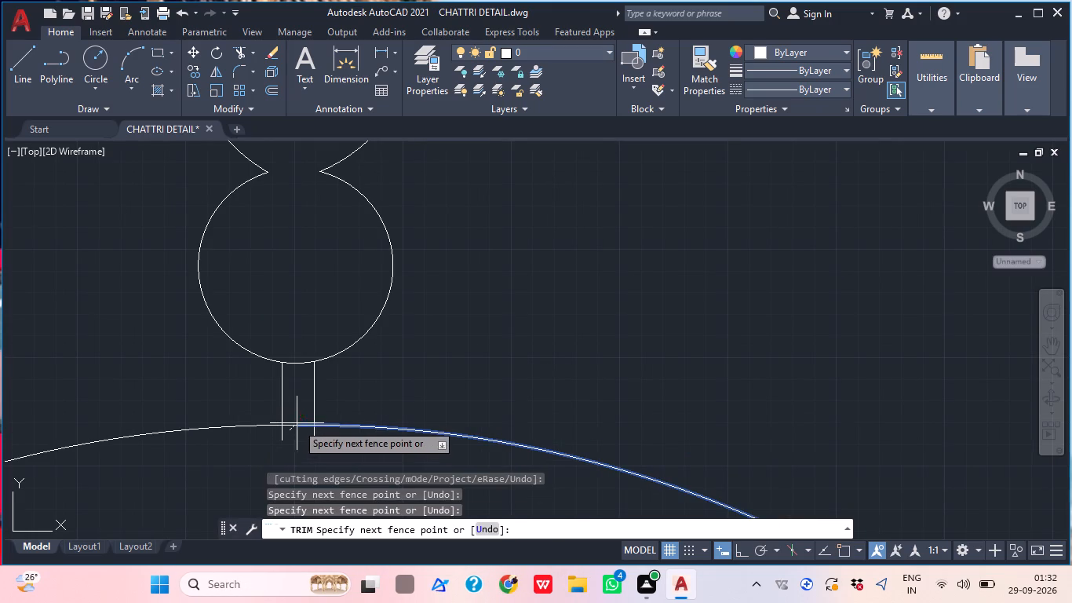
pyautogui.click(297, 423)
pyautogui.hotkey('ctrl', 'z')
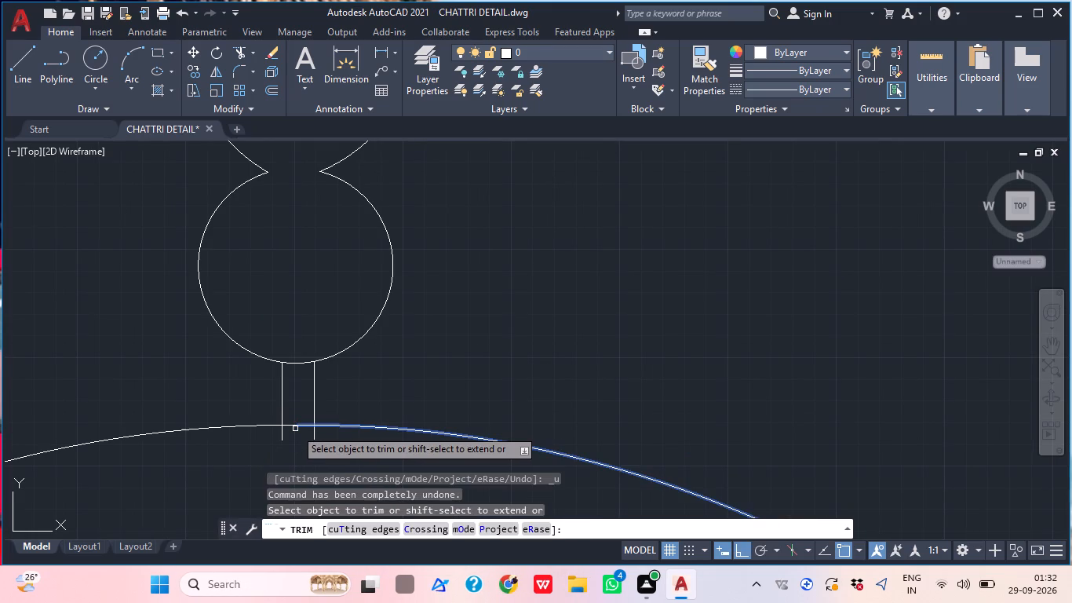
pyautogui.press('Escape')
# Draw two vertical lines joining the section finial's upper arcs to the ends of its pointed tip.
pyautogui.scroll(-2, 301, 429)
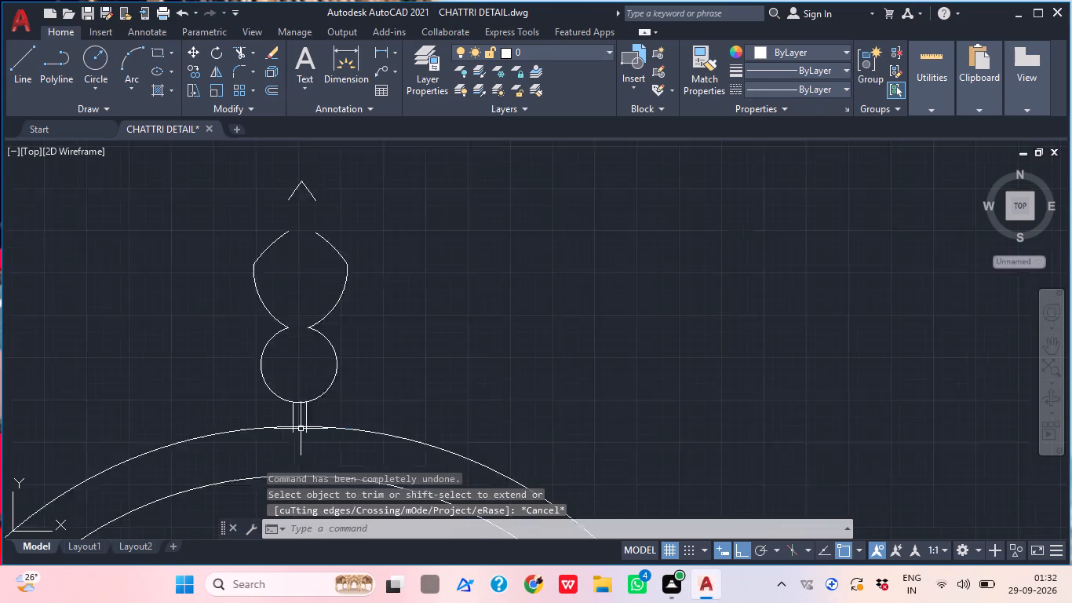
pyautogui.scroll(-1, 301, 429)
pyautogui.scroll(3, 293, 304)
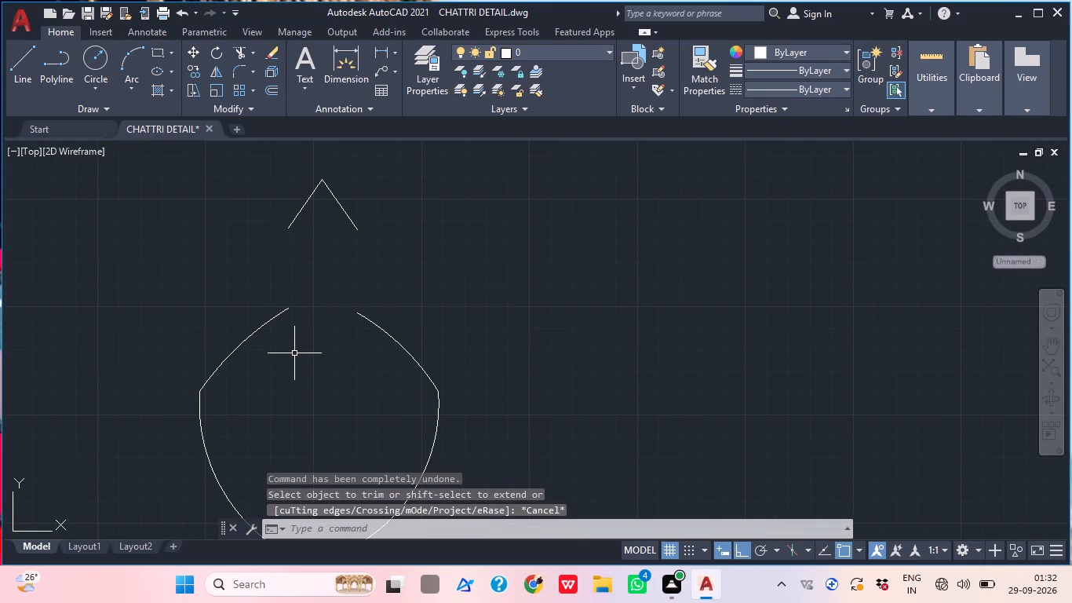
pyautogui.press('l')
pyautogui.press('space')
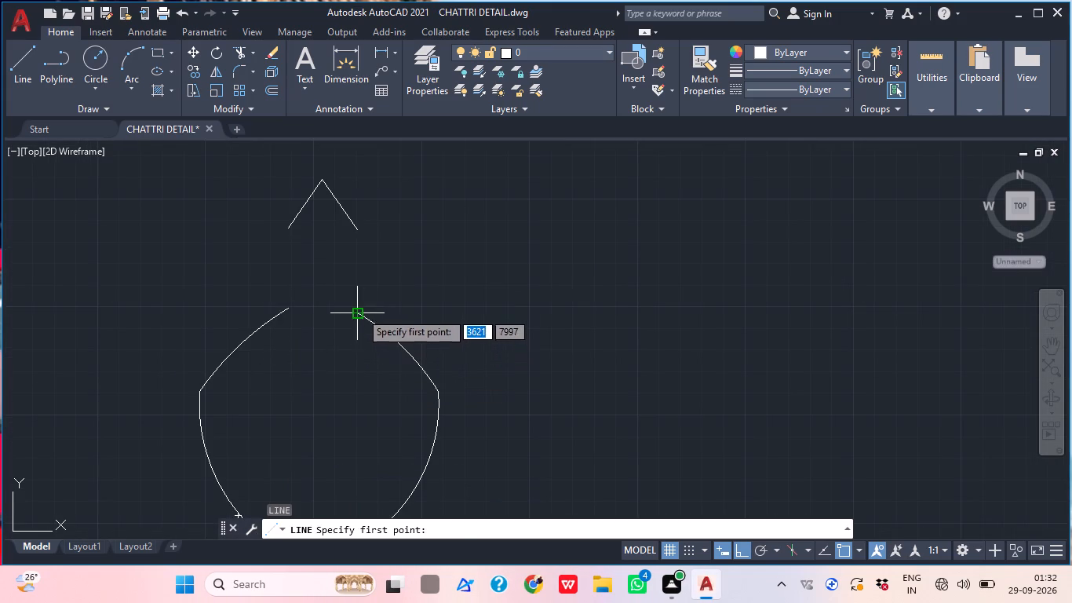
pyautogui.click(360, 312)
pyautogui.click(362, 230)
pyautogui.press('Escape')
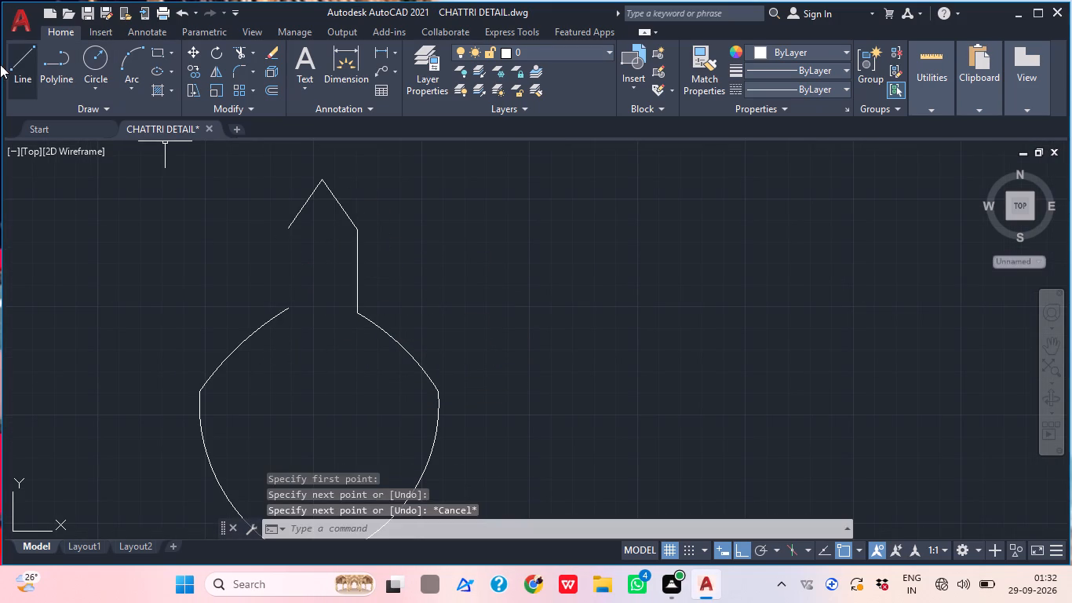
pyautogui.click(20, 62)
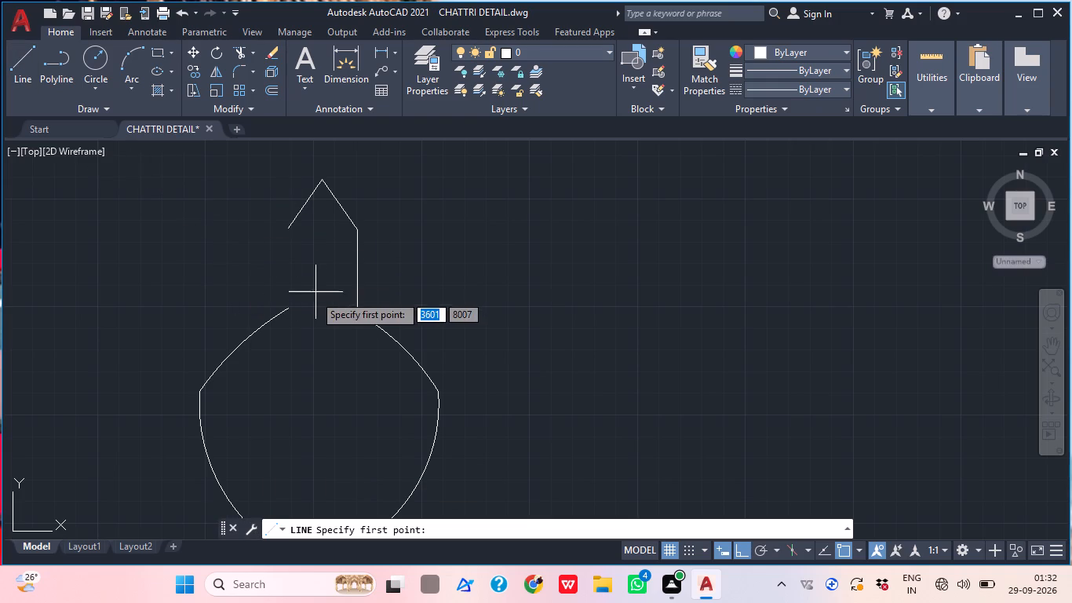
pyautogui.click(291, 307)
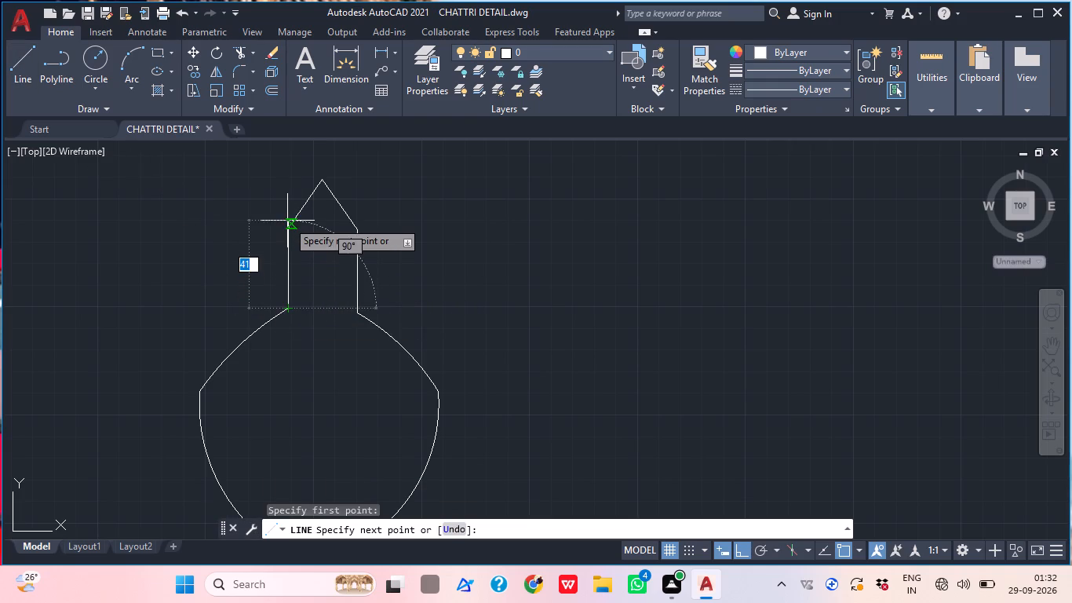
pyautogui.click(286, 224)
pyautogui.press('Escape')
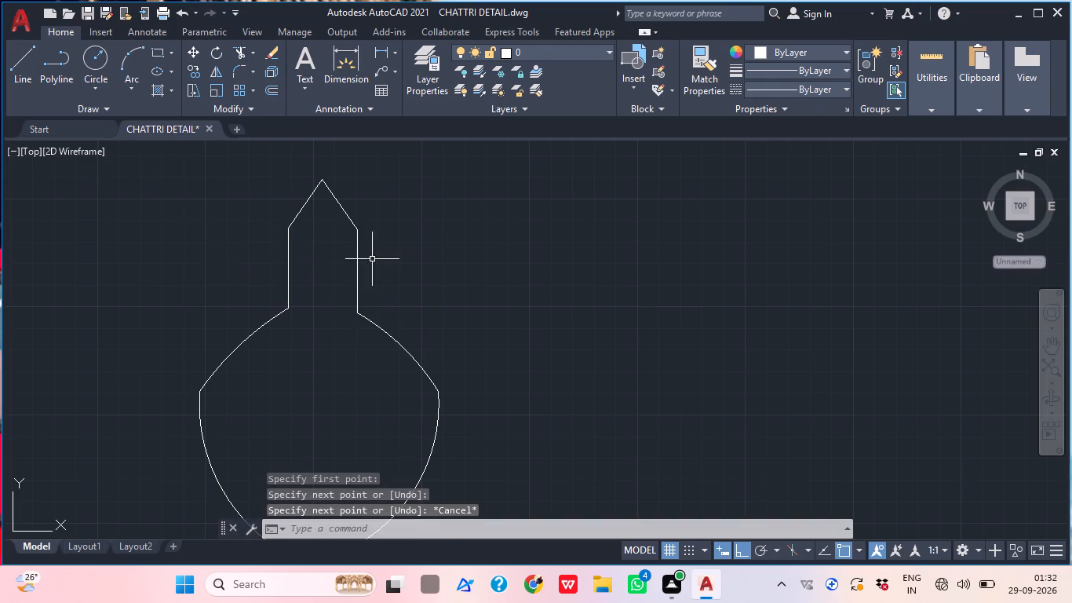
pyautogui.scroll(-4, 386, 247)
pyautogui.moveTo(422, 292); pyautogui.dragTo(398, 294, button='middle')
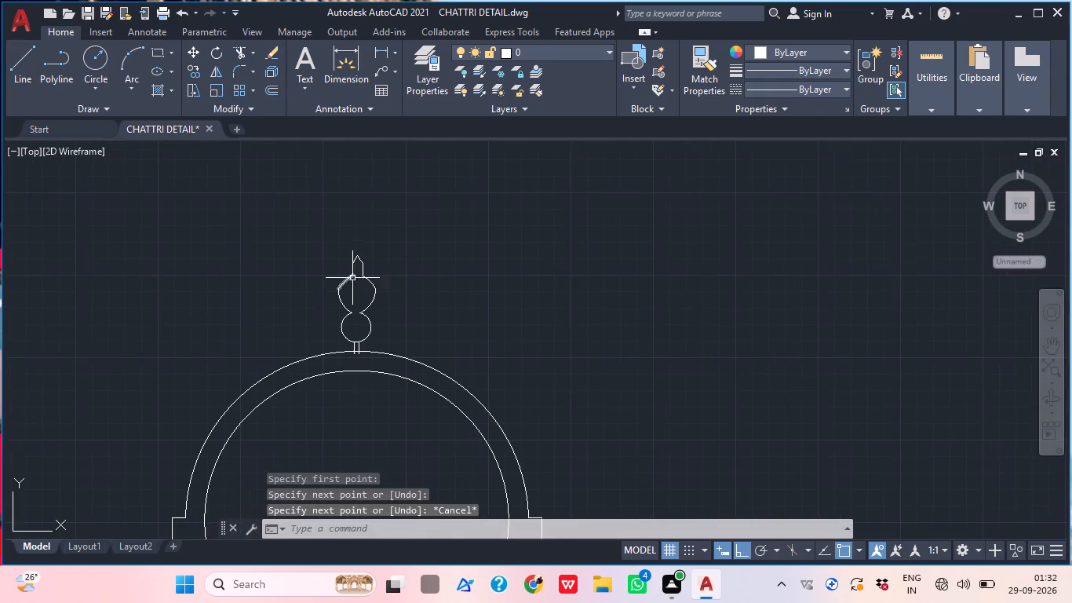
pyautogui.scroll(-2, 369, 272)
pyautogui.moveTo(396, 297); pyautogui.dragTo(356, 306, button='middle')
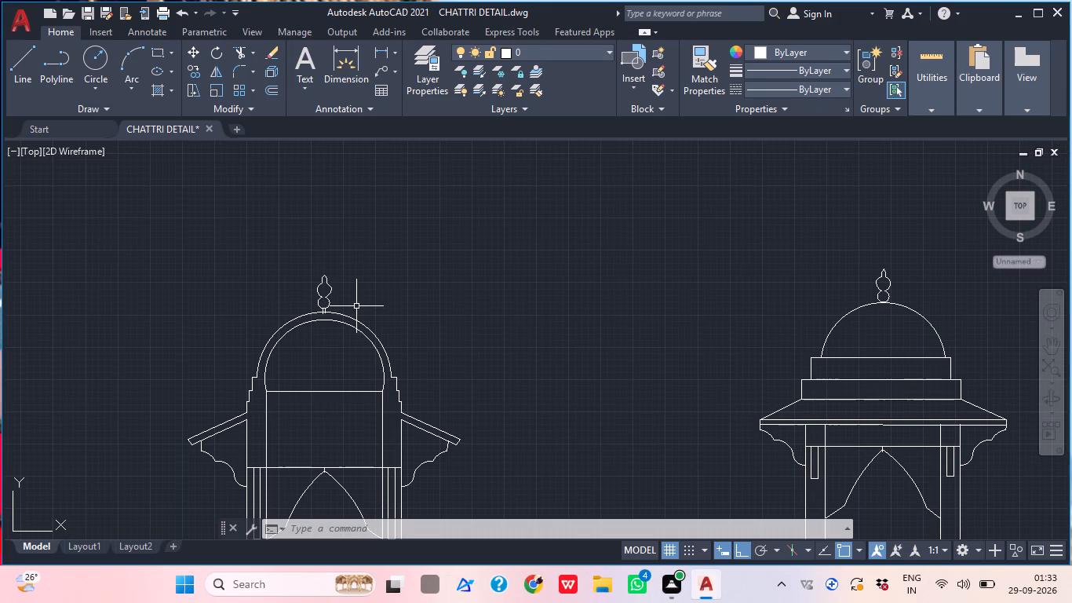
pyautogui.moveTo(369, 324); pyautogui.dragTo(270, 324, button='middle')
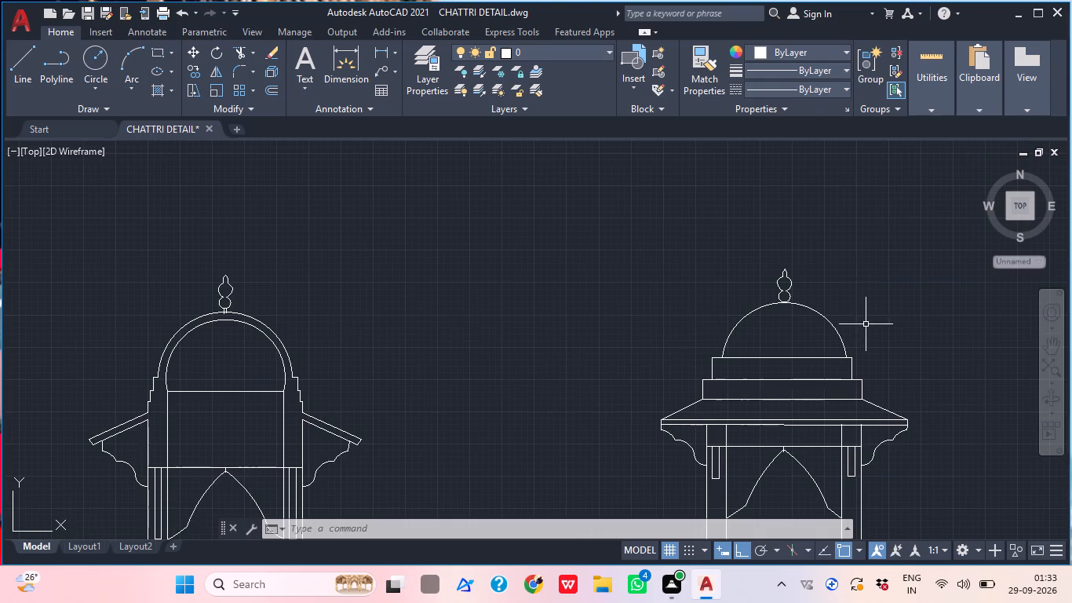
# Trim the section finial's two neck lines below the outer dome arc, and remove the arc portion between them.
pyautogui.moveTo(860, 322); pyautogui.dragTo(741, 323, button='middle')
pyautogui.scroll(3, 53, 316)
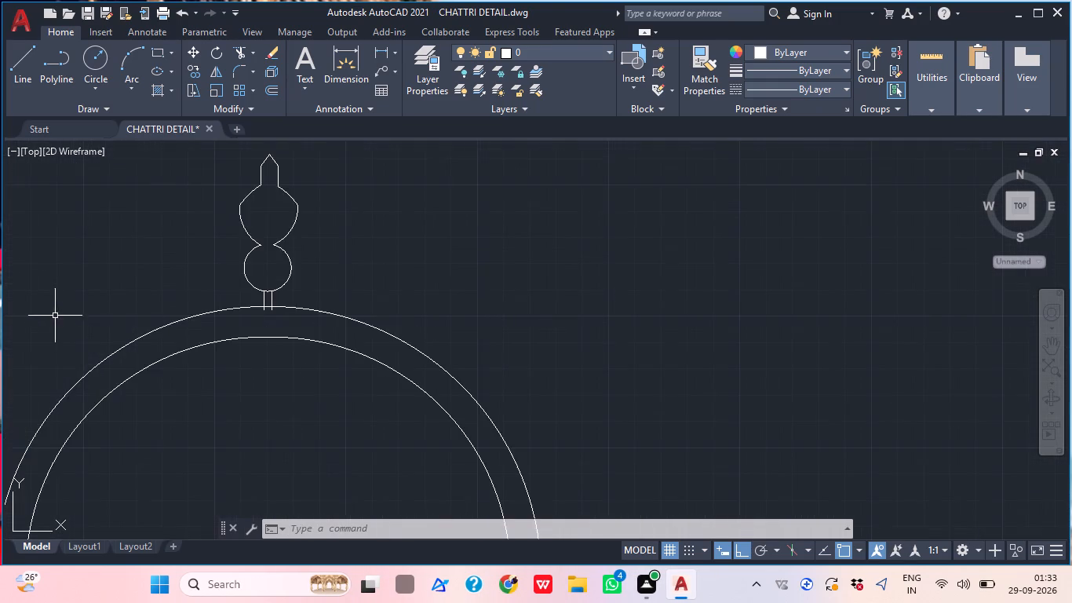
pyautogui.scroll(2, 274, 321)
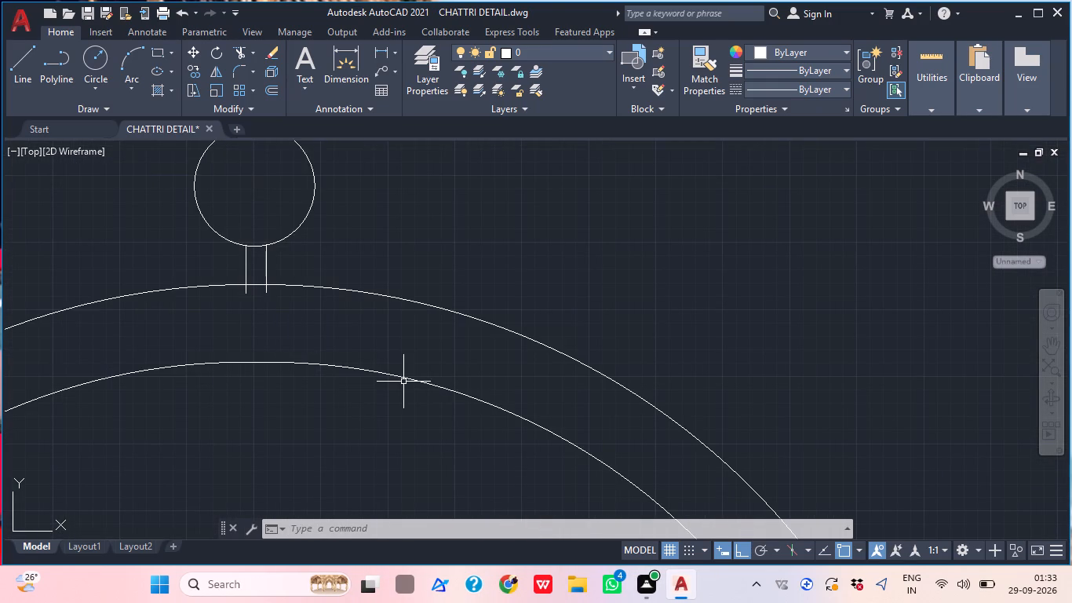
pyautogui.write('TR')
pyautogui.press('Return')
pyautogui.scroll(3, 251, 286)
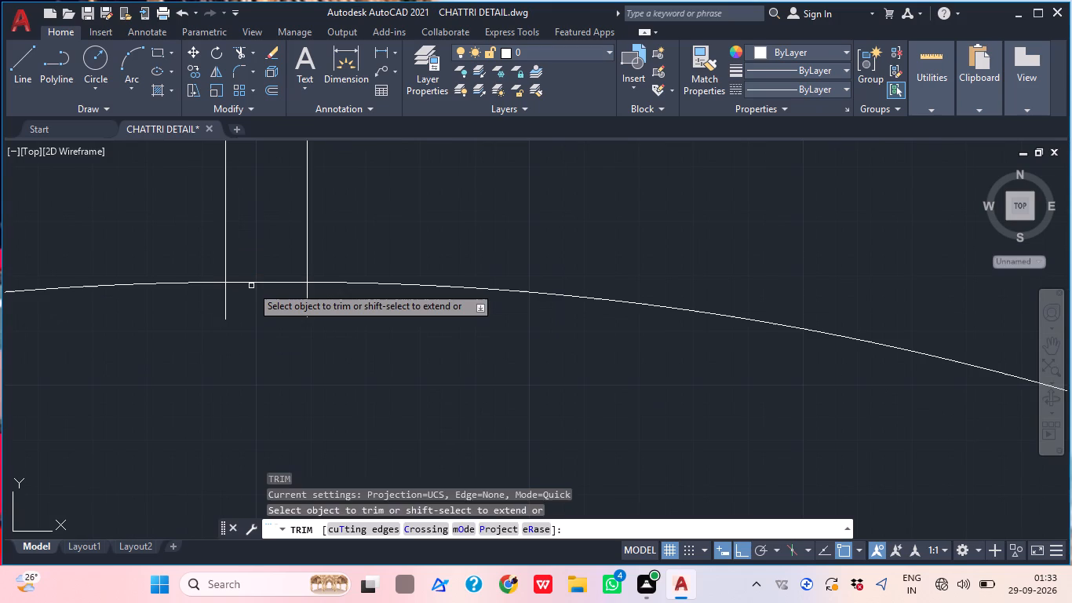
pyautogui.click(251, 286)
pyautogui.click(253, 254)
pyautogui.click(225, 305)
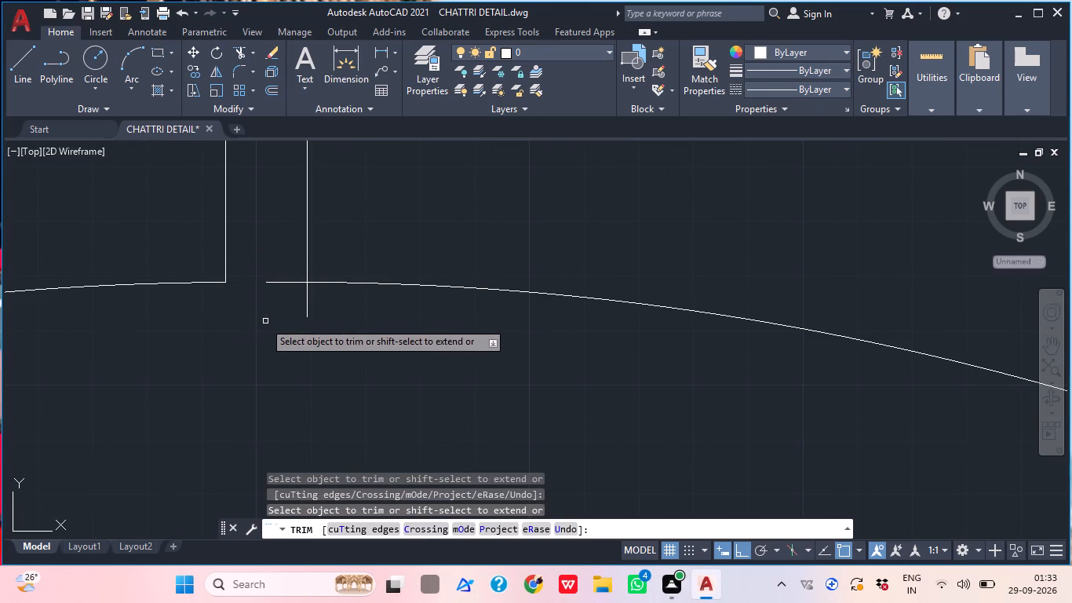
pyautogui.click(315, 309)
pyautogui.click(295, 300)
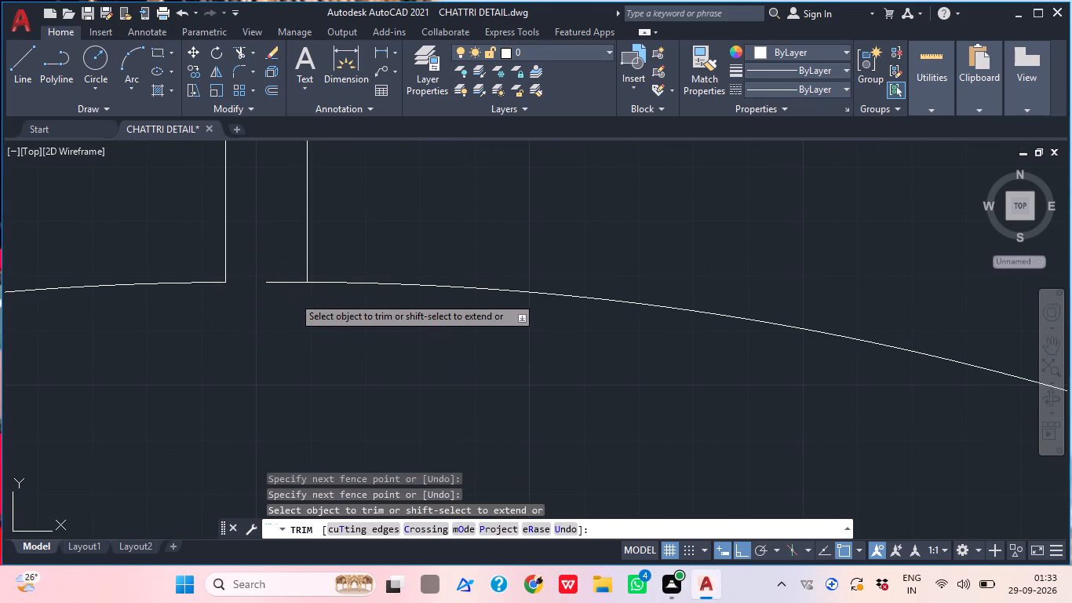
pyautogui.click(293, 296)
pyautogui.click(281, 266)
pyautogui.moveTo(426, 294); pyautogui.dragTo(399, 346, button='middle')
pyautogui.scroll(-1, 399, 346)
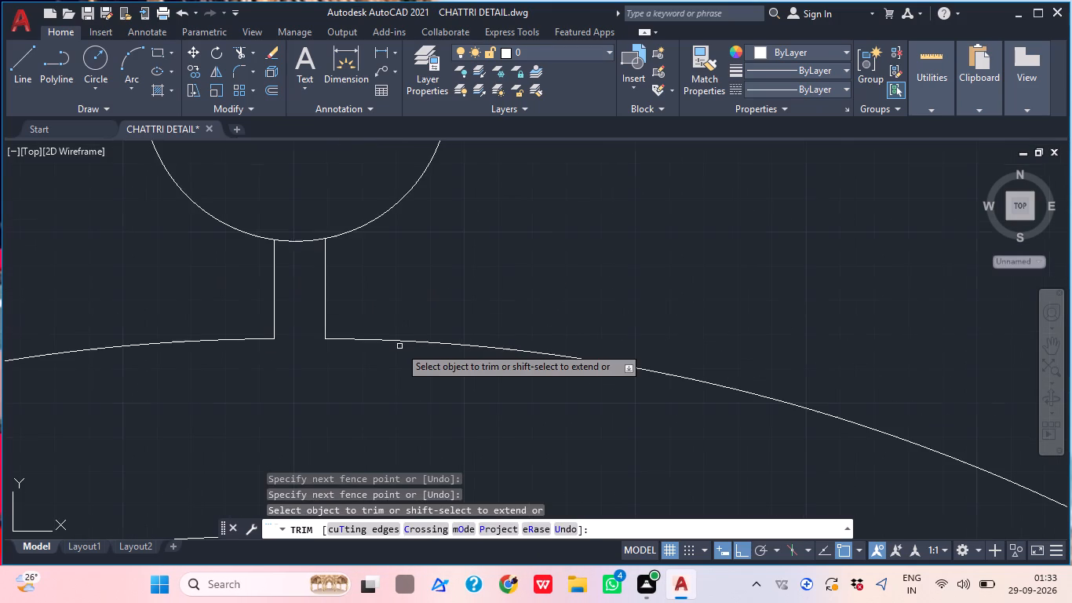
pyautogui.press('Escape')
pyautogui.scroll(-4, 378, 339)
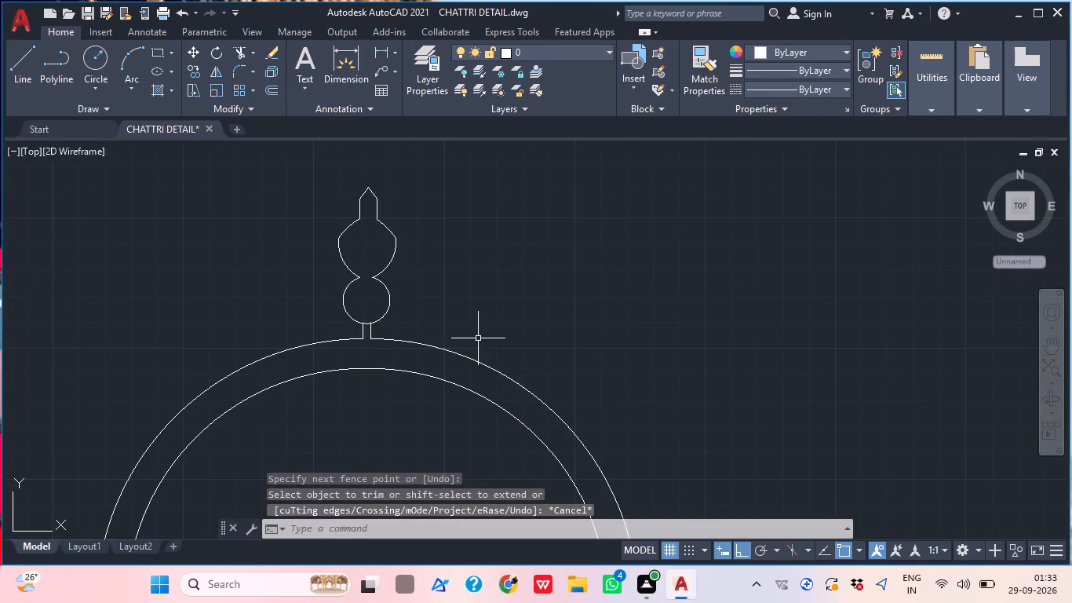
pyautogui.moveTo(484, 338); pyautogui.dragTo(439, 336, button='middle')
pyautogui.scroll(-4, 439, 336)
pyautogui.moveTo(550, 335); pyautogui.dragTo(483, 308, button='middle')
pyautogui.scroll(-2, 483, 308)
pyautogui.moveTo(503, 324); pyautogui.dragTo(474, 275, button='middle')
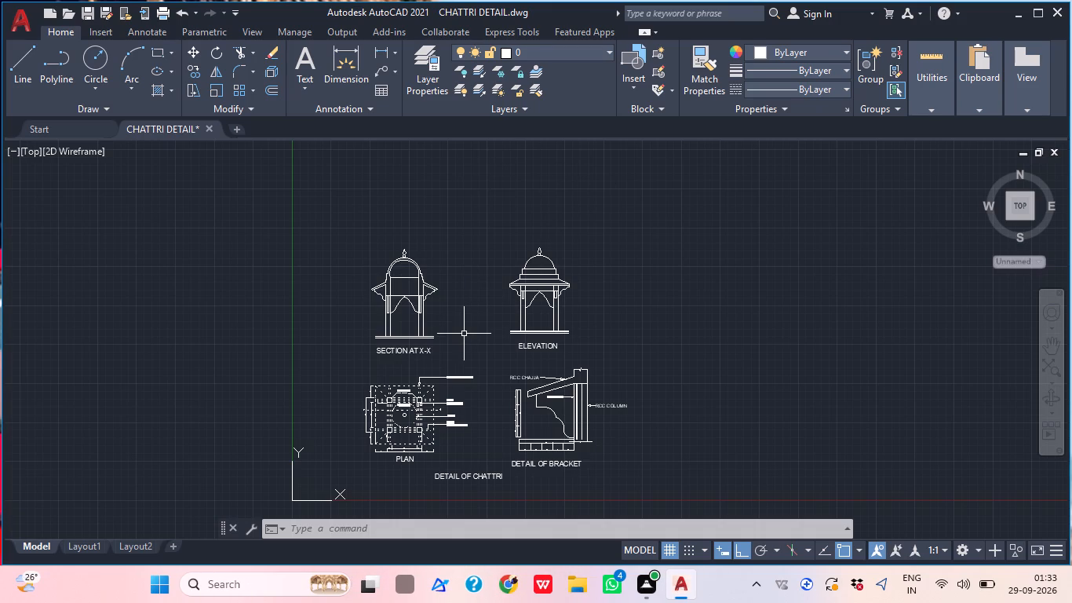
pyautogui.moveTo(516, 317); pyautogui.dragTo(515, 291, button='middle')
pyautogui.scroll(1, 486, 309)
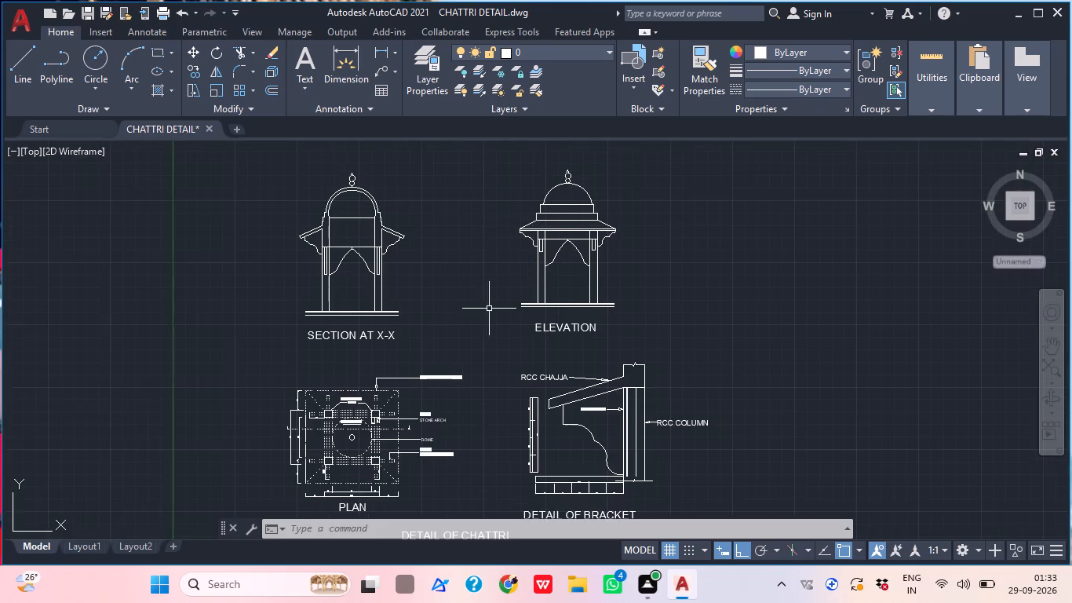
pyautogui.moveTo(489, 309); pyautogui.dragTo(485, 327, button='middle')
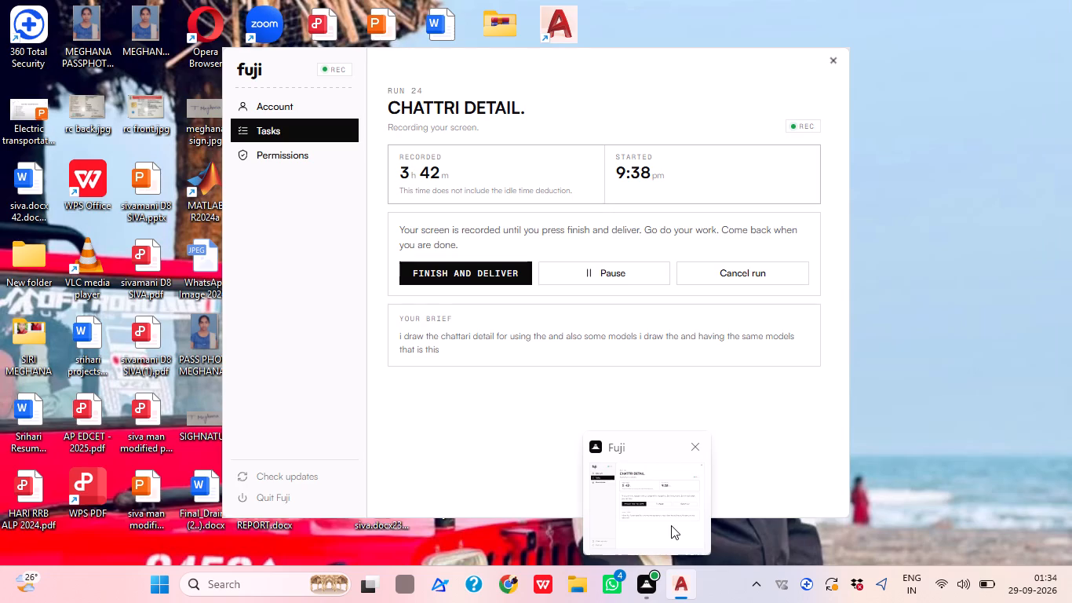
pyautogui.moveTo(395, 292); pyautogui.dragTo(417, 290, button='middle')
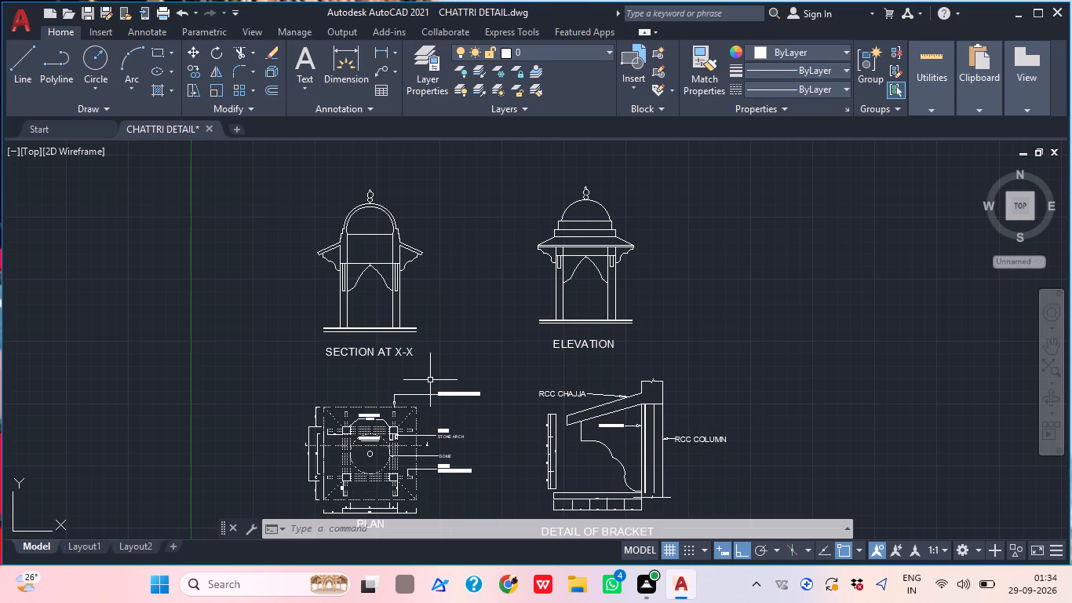
# Copy the plan's CHAJJA PROJECTION label straight up beside the section, placing four copies from finial height down to the stepped dome base.
pyautogui.scroll(3, 465, 440)
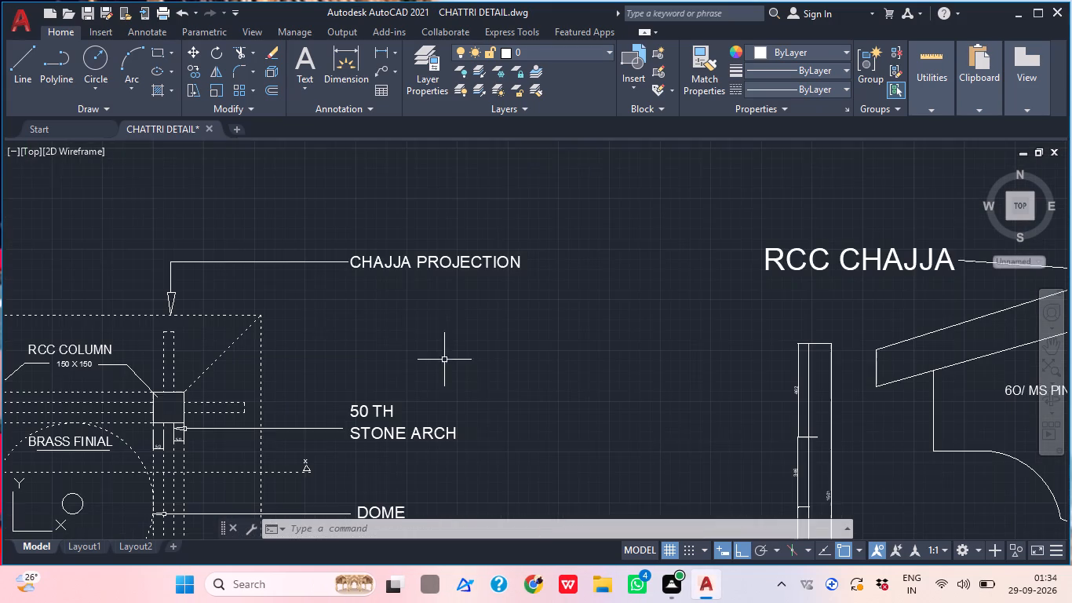
pyautogui.click(461, 267)
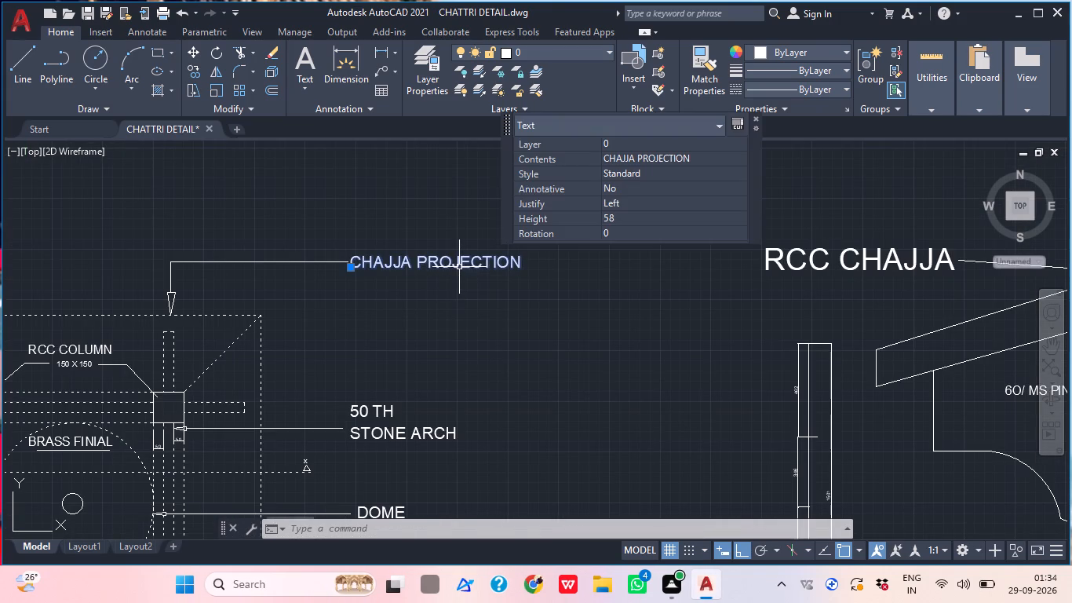
pyautogui.press('c')
pyautogui.press('o')
pyautogui.press('space')
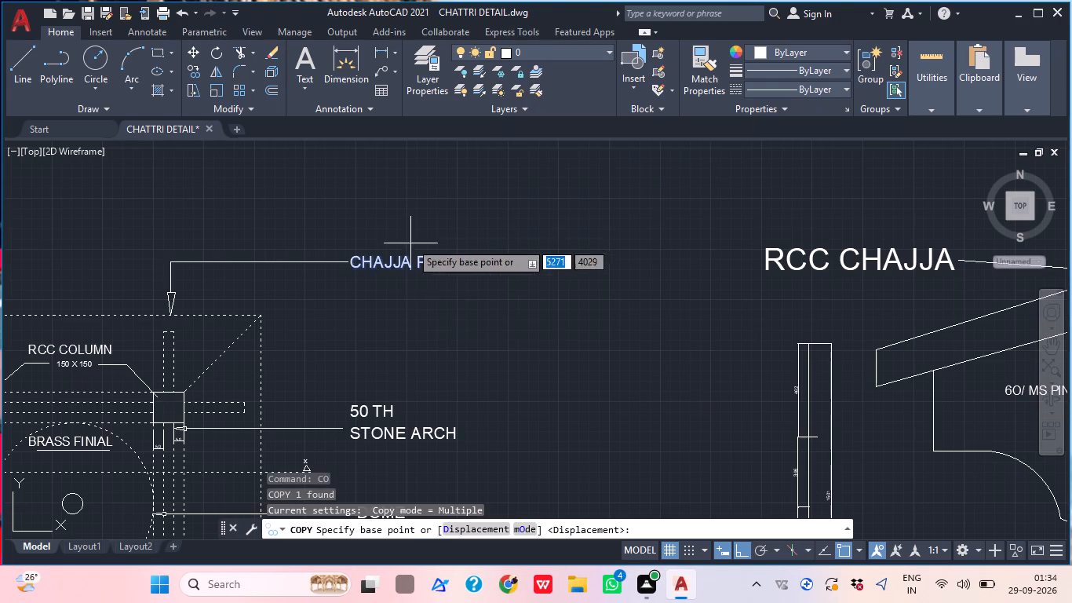
pyautogui.click(442, 258)
pyautogui.scroll(-5, 438, 231)
pyautogui.moveTo(438, 259); pyautogui.dragTo(438, 297, button='middle')
pyautogui.scroll(2, 425, 159)
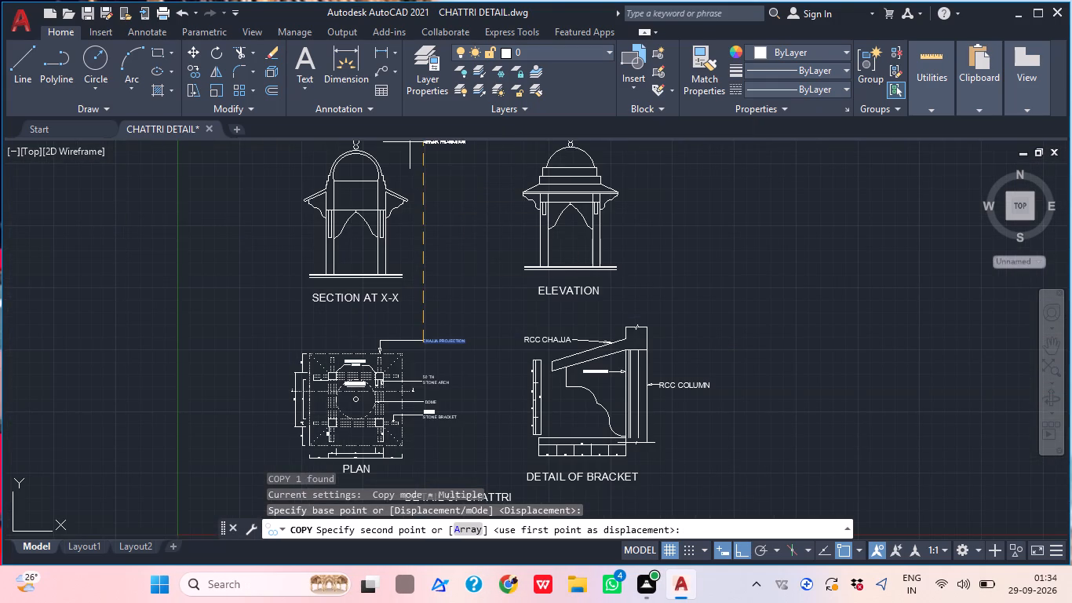
pyautogui.scroll(1, 410, 140)
pyautogui.moveTo(410, 140); pyautogui.dragTo(404, 152, button='middle')
pyautogui.moveTo(404, 152); pyautogui.dragTo(401, 196, button='middle')
pyautogui.moveTo(400, 184); pyautogui.dragTo(399, 242, button='middle')
pyautogui.scroll(1, 405, 204)
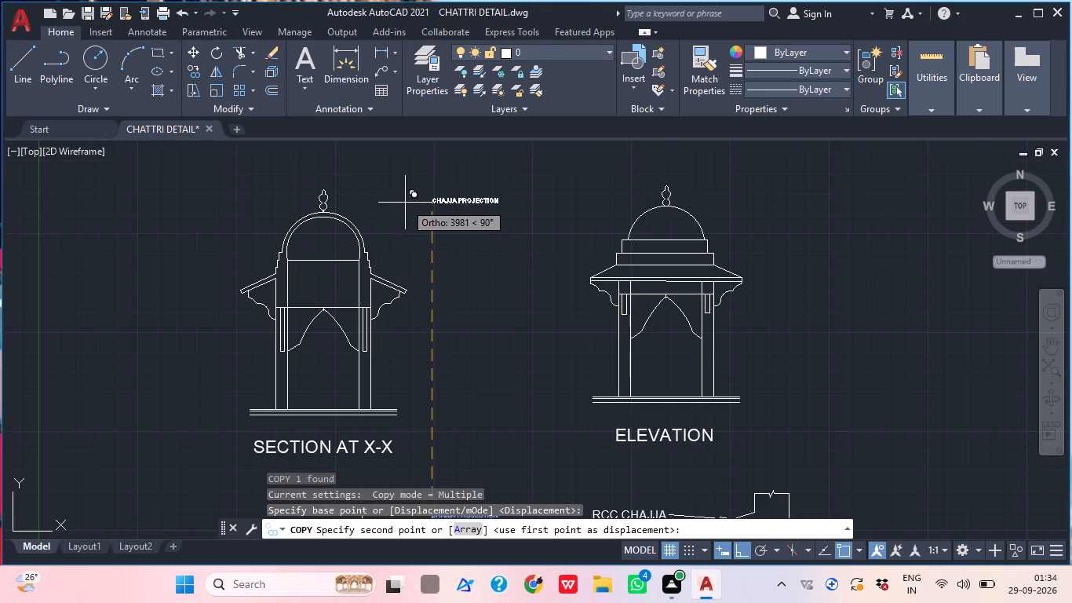
pyautogui.click(396, 184)
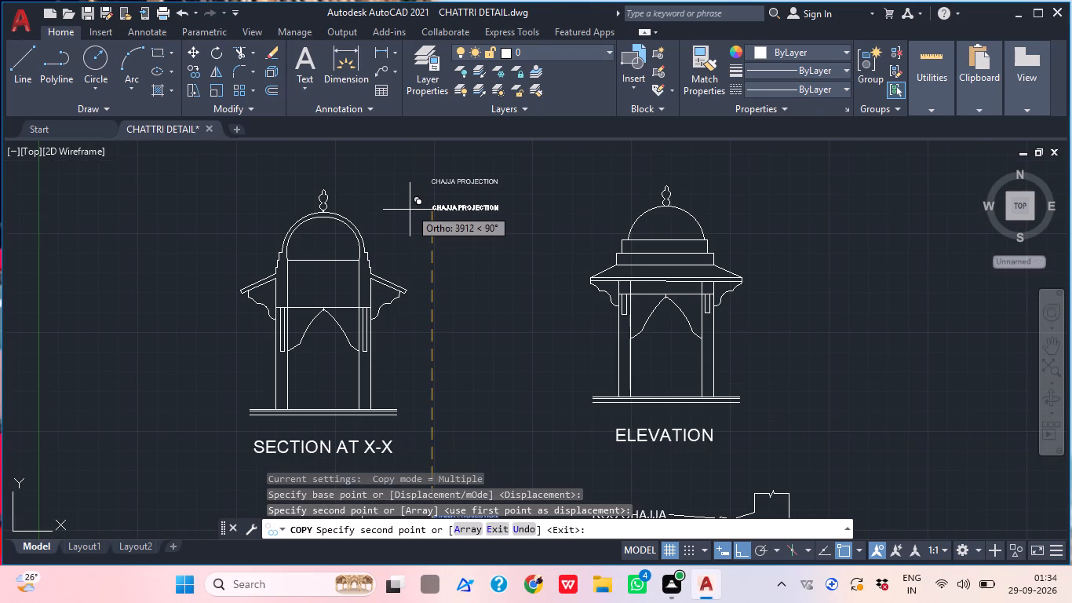
pyautogui.click(409, 215)
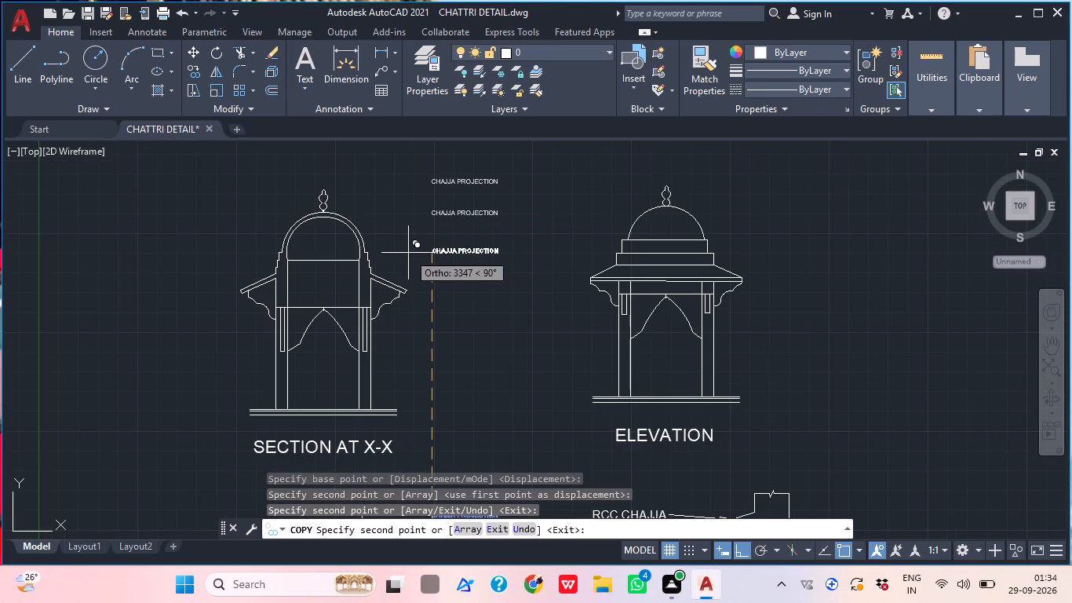
pyautogui.scroll(1, 406, 283)
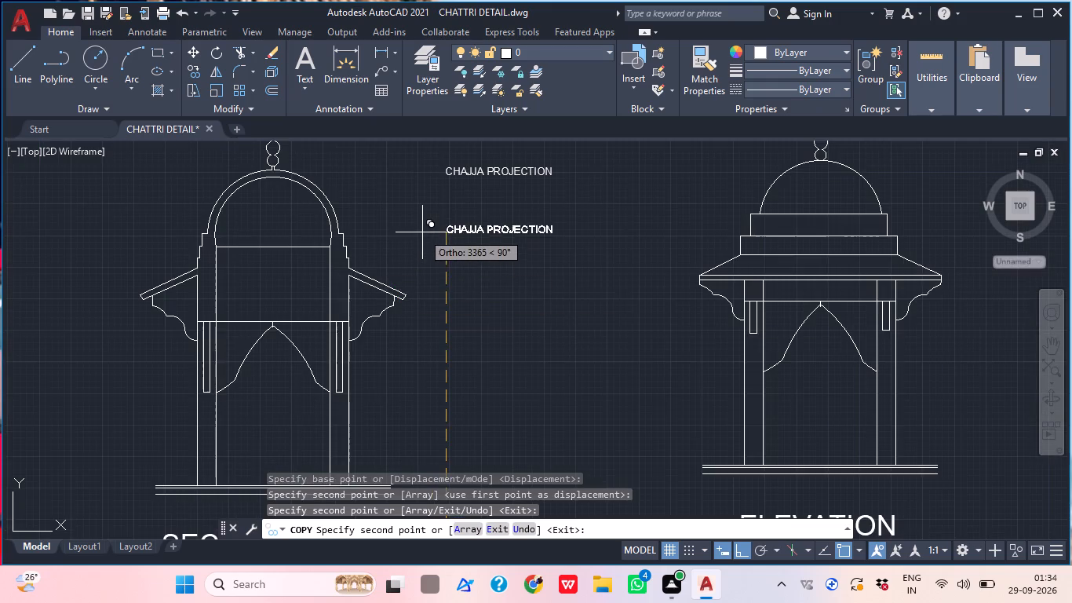
pyautogui.scroll(2, 422, 232)
pyautogui.click(407, 239)
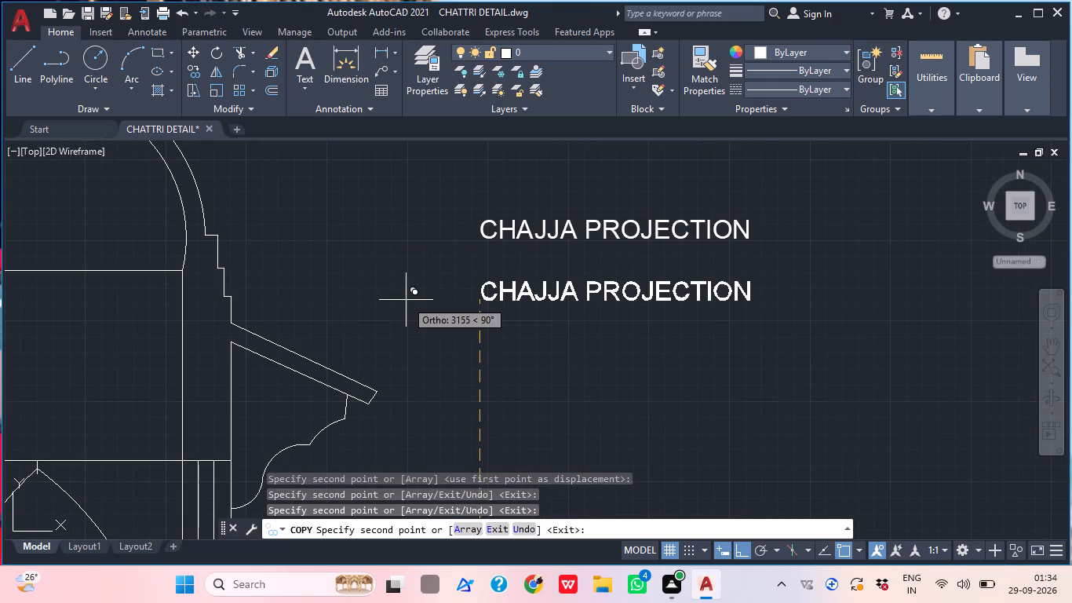
pyautogui.click(406, 306)
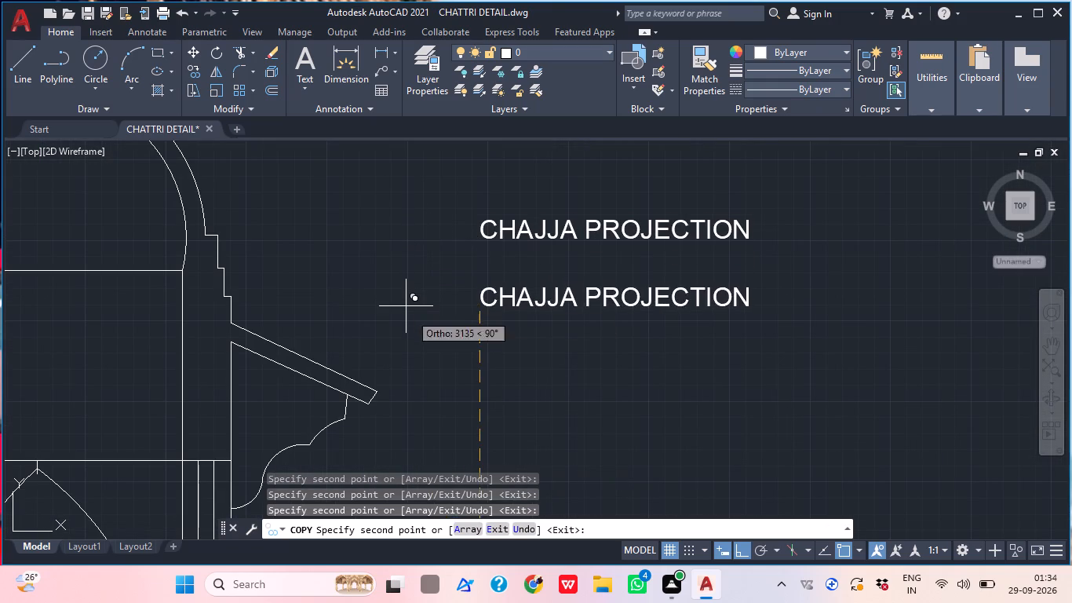
# Place five more CHAJJA PROJECTION label copies in the same column, from the section's arch level down to its base.
pyautogui.moveTo(421, 338); pyautogui.dragTo(381, 139, button='middle')
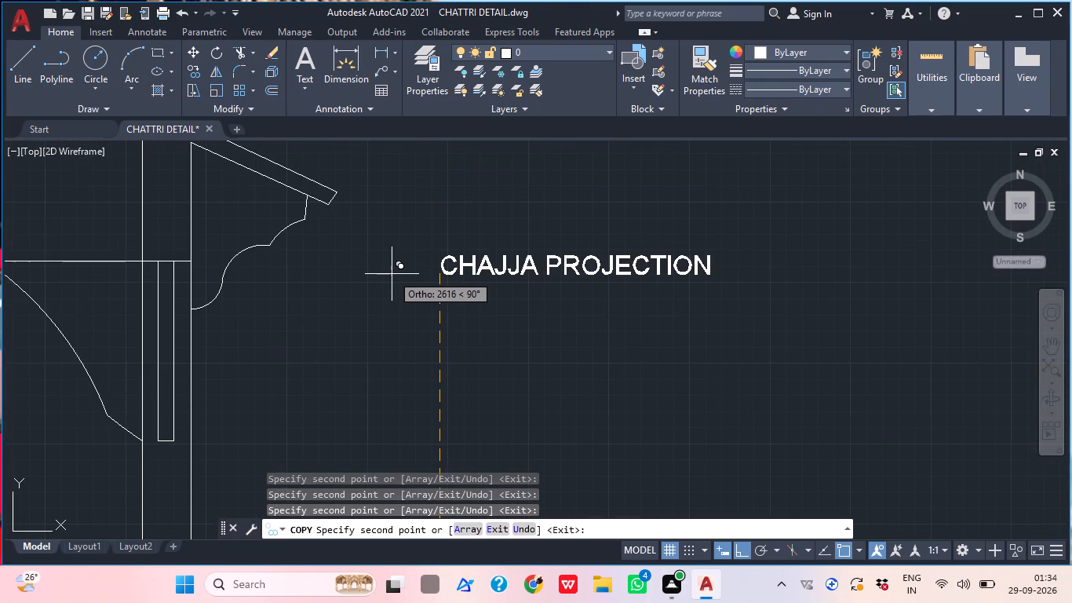
pyautogui.moveTo(396, 287); pyautogui.dragTo(394, 241, button='middle')
pyautogui.click(392, 266)
pyautogui.scroll(-3, 392, 263)
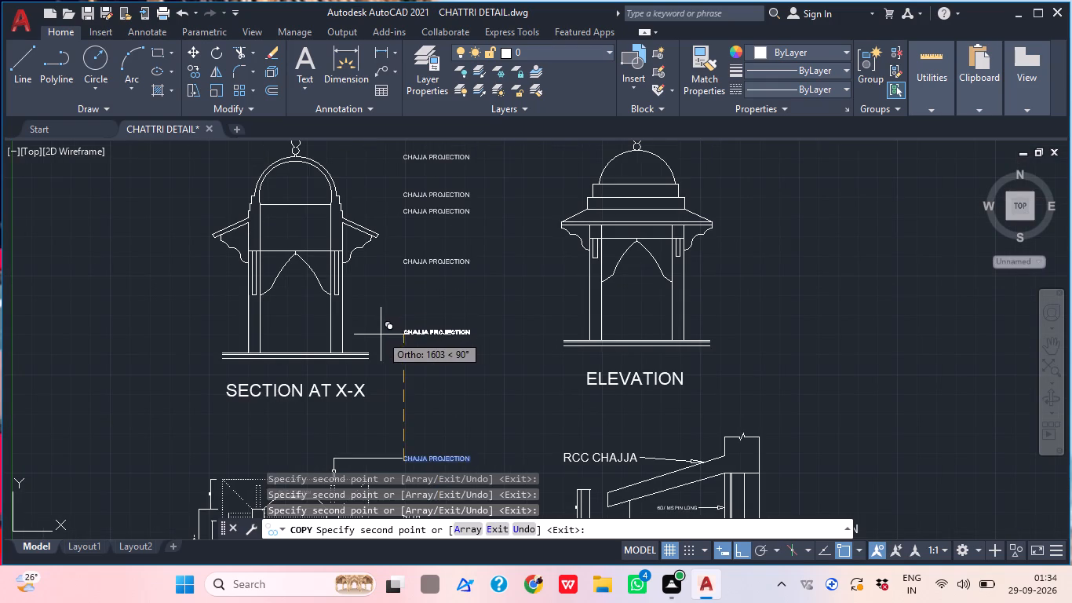
pyautogui.scroll(1, 392, 272)
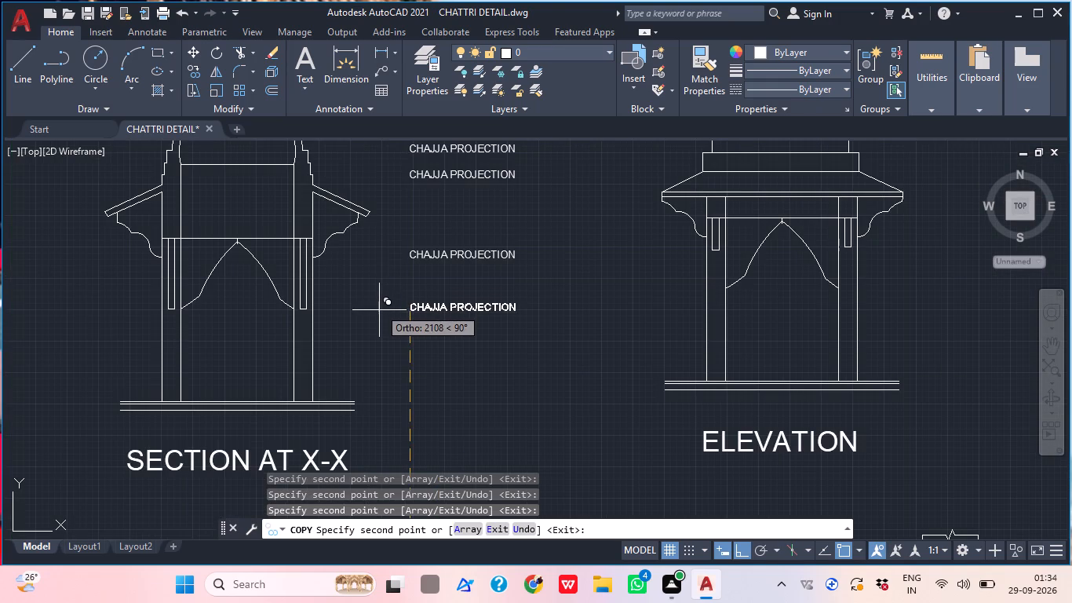
pyautogui.click(379, 310)
pyautogui.scroll(1, 388, 352)
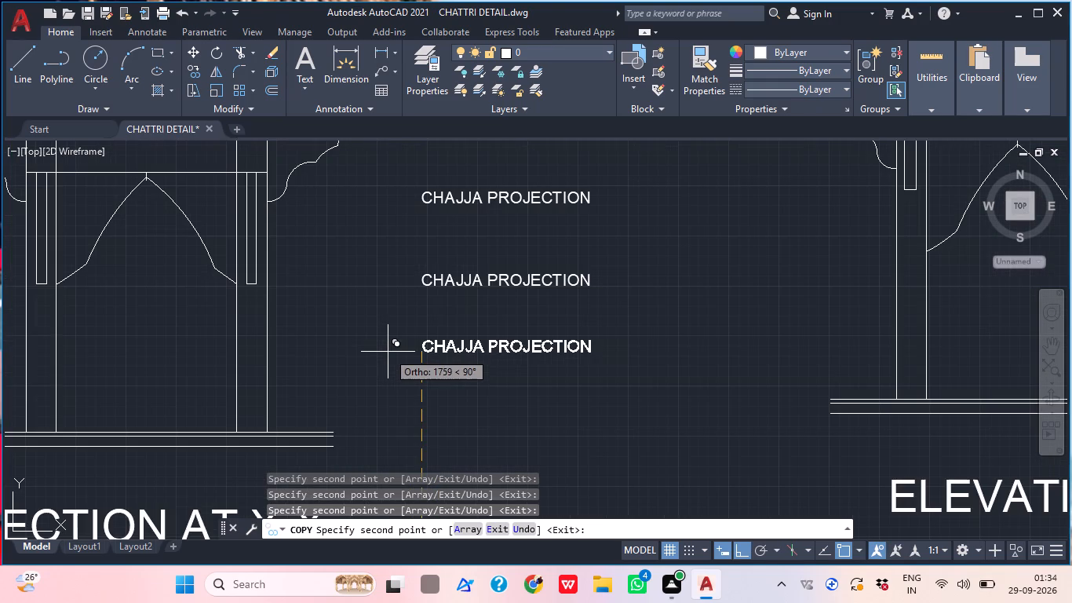
pyautogui.click(388, 354)
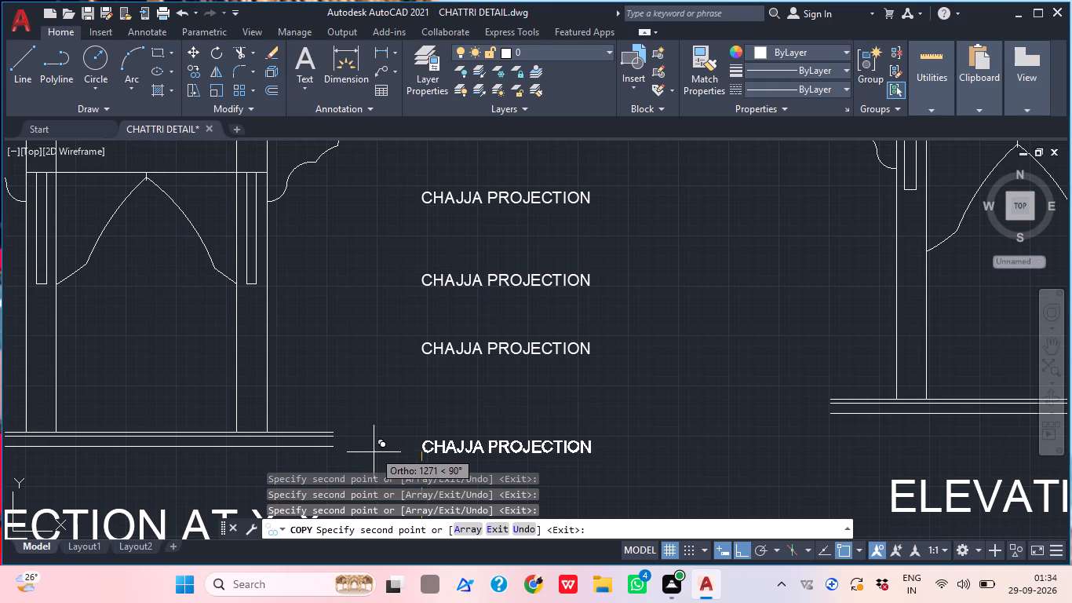
pyautogui.click(357, 399)
pyautogui.click(378, 416)
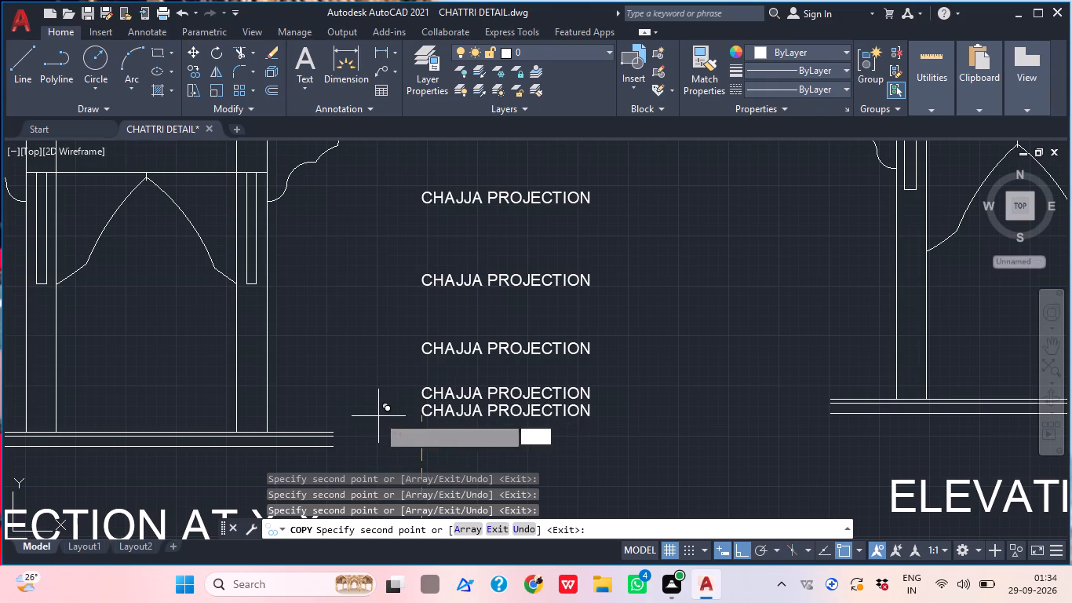
pyautogui.press('Escape')
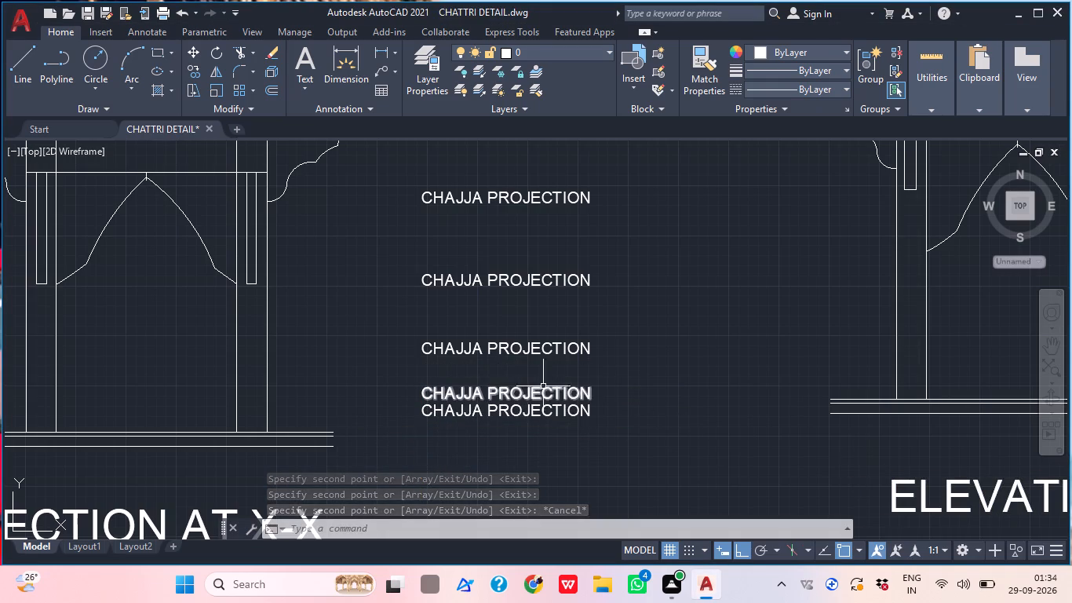
# Change the topmost CHAJJA PROJECTION label beside the section, at finial height, to read BRASS FINAL.
pyautogui.moveTo(609, 371); pyautogui.dragTo(574, 393, button='middle')
pyautogui.scroll(-2, 567, 352)
pyautogui.moveTo(561, 364); pyautogui.dragTo(552, 375, button='middle')
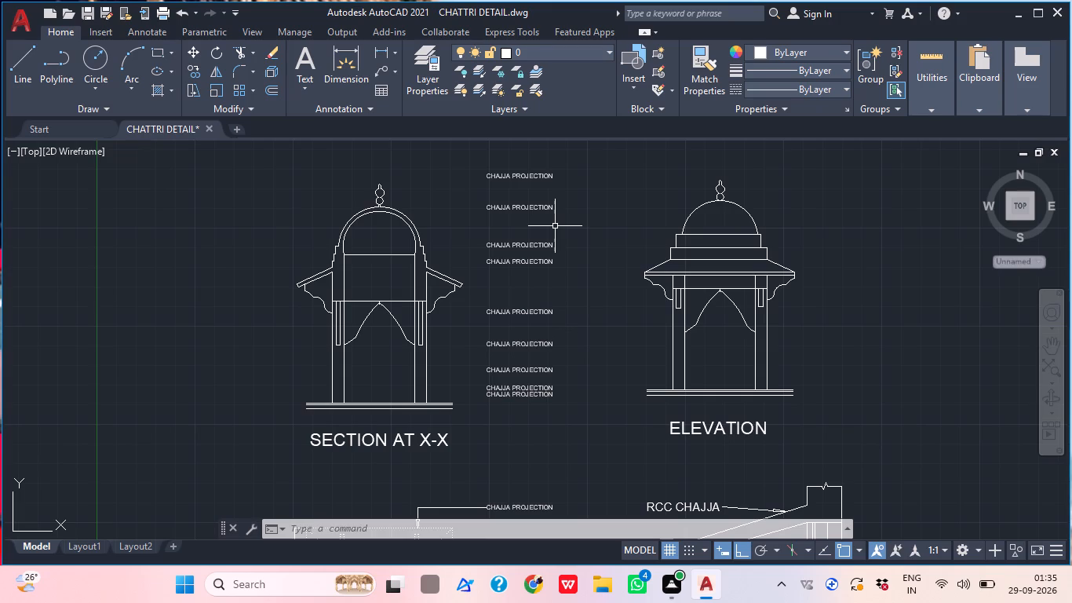
pyautogui.moveTo(465, 380); pyautogui.dragTo(461, 388, button='middle')
pyautogui.scroll(-1, 495, 375)
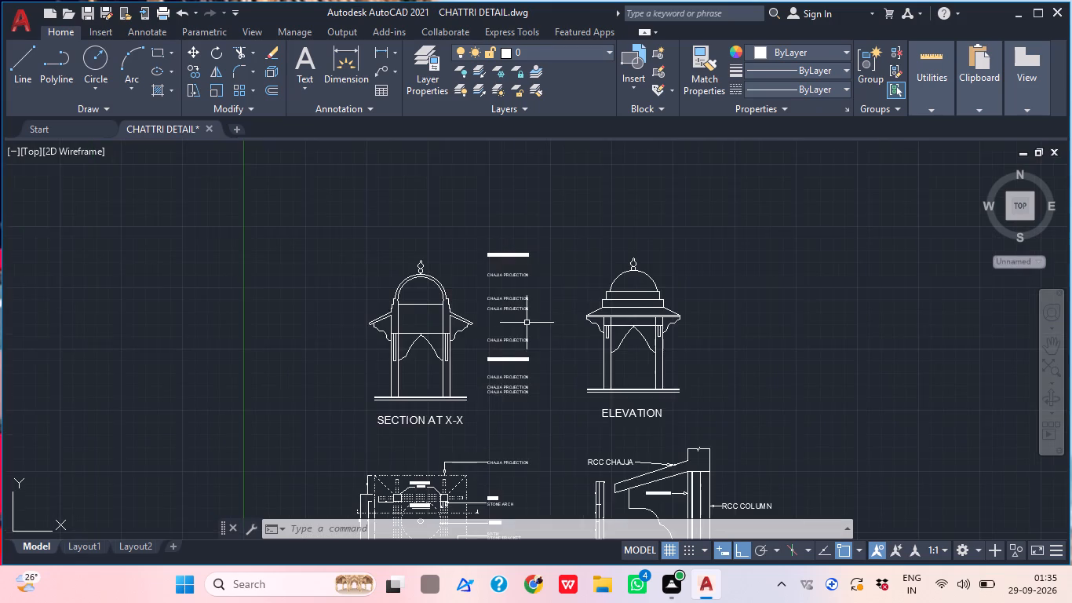
pyautogui.scroll(2, 516, 253)
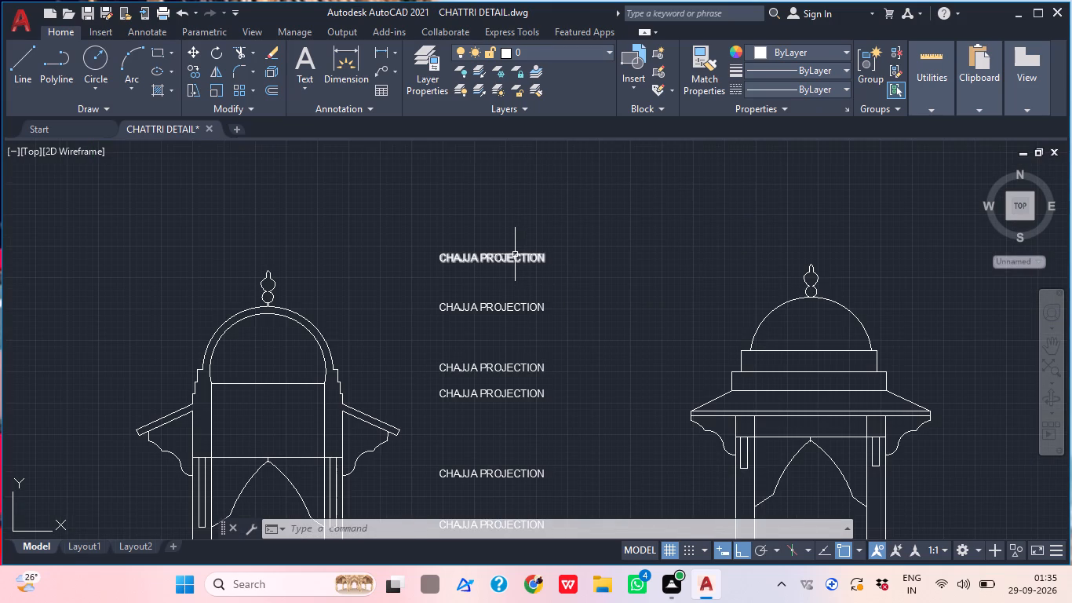
pyautogui.doubleClick(512, 254)
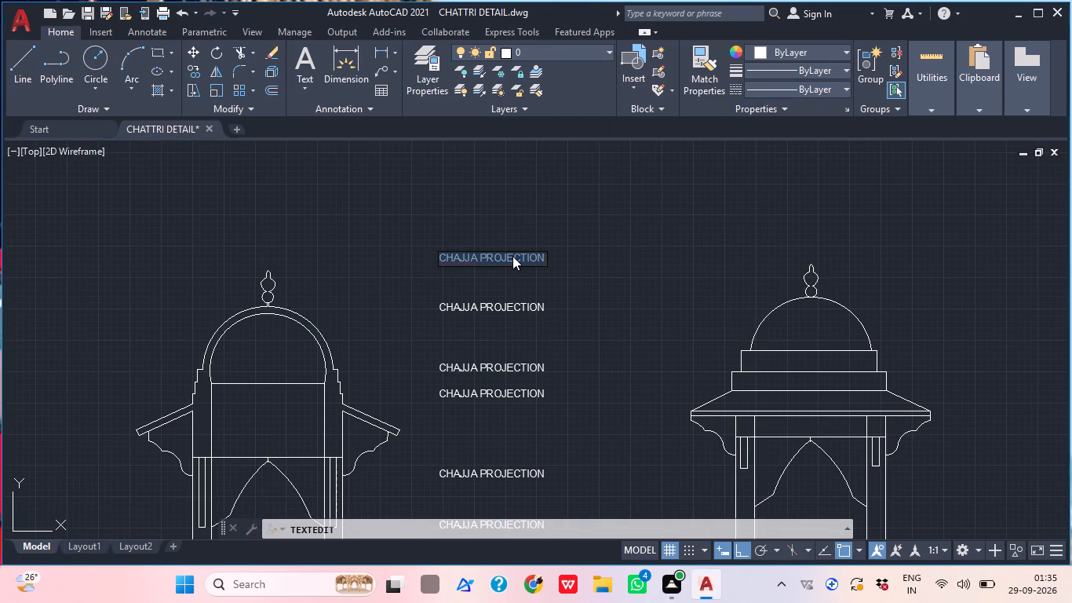
pyautogui.write('BRAS')
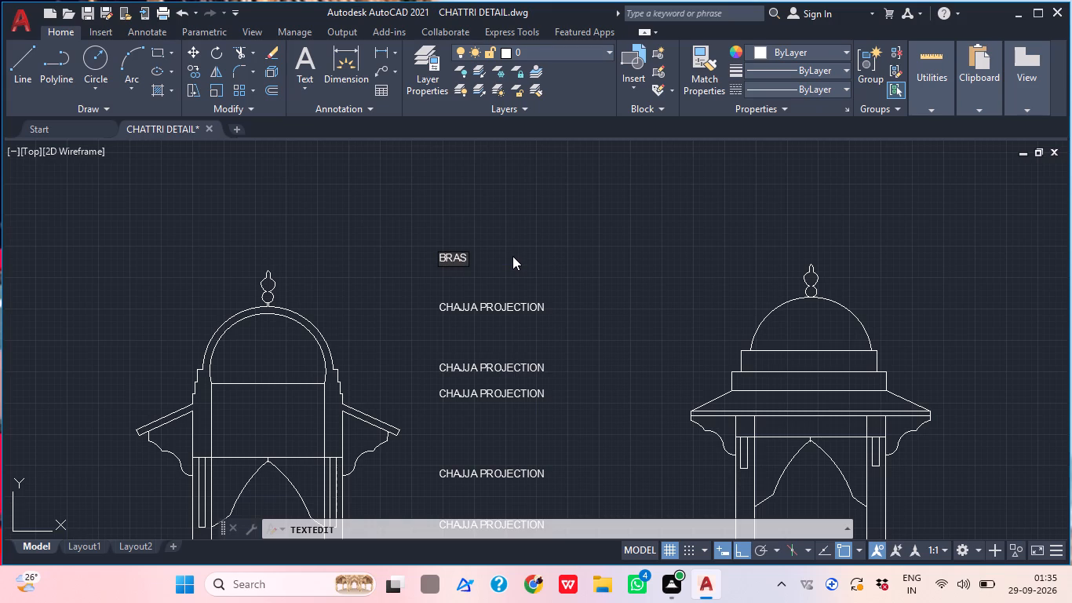
pyautogui.press('s')
pyautogui.press('space')
pyautogui.write('FINAL')
pyautogui.scroll(3, 498, 294)
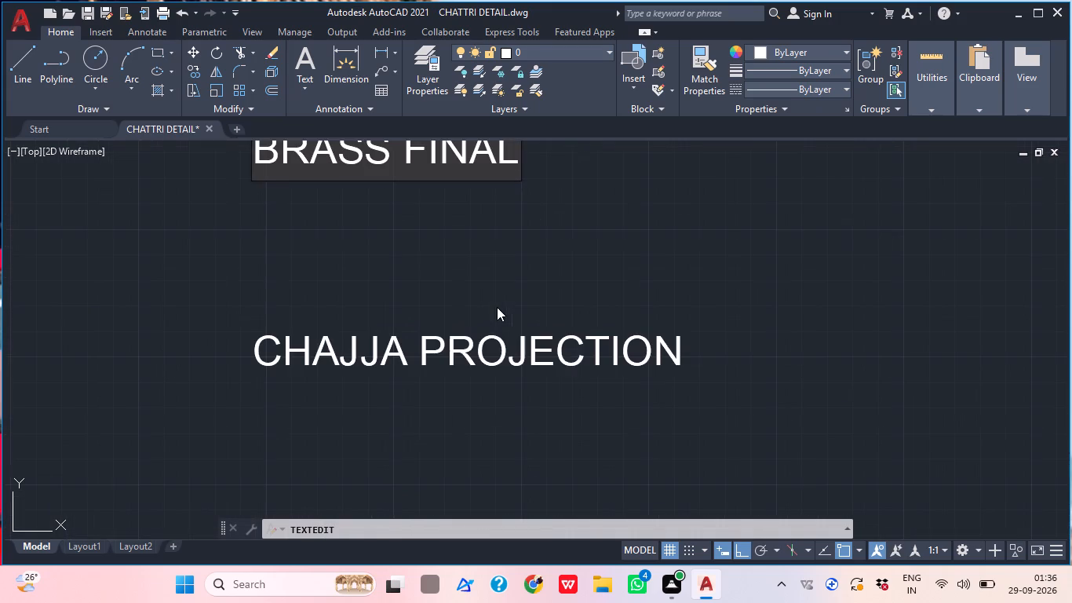
pyautogui.click(488, 345)
# Change the second label in the column, beside the section's dome, to read RCC DOME.
pyautogui.doubleClick(453, 357)
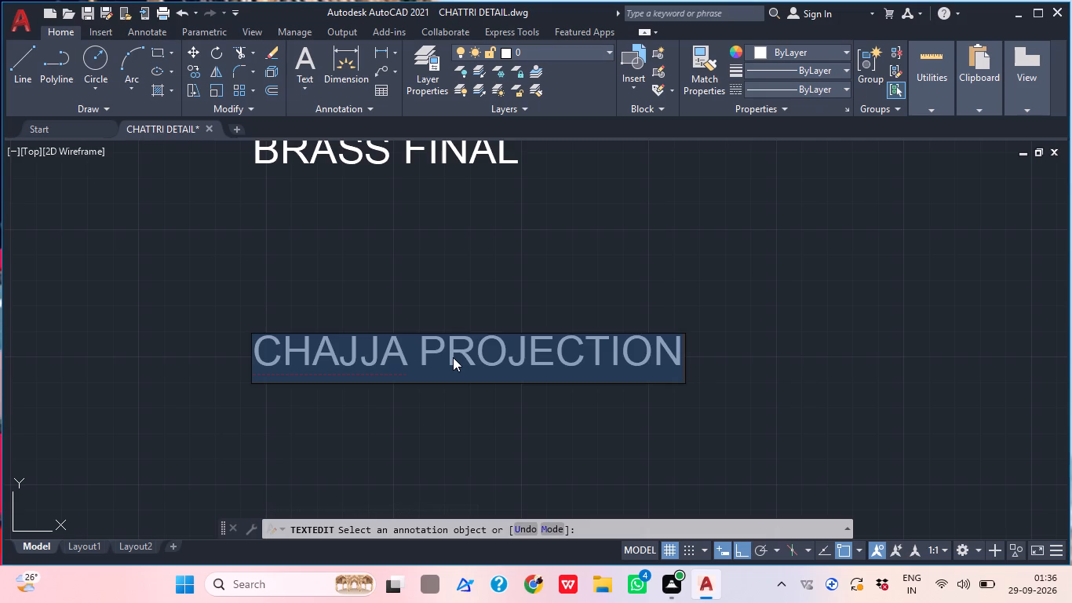
pyautogui.click(479, 360)
pyautogui.click(479, 362)
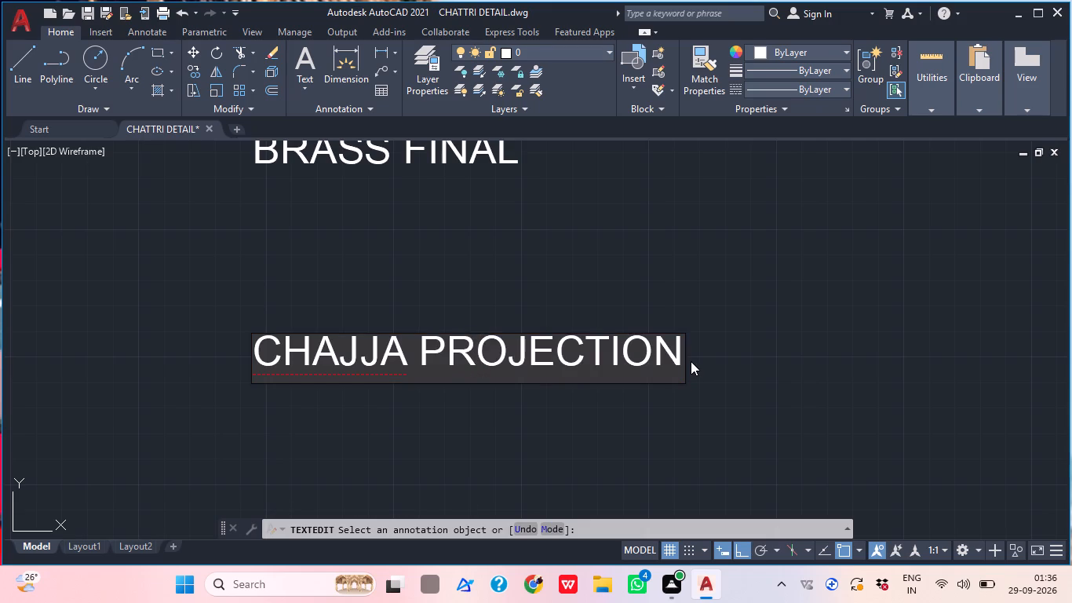
pyautogui.click(691, 359)
pyautogui.click(685, 356)
pyautogui.click(680, 356)
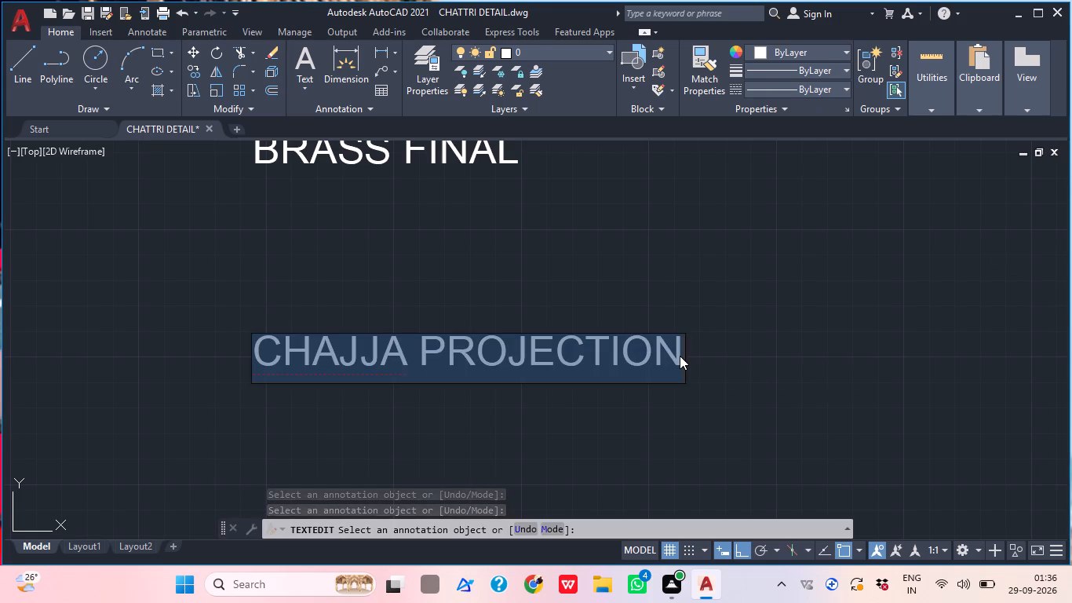
pyautogui.write('RCC DOME')
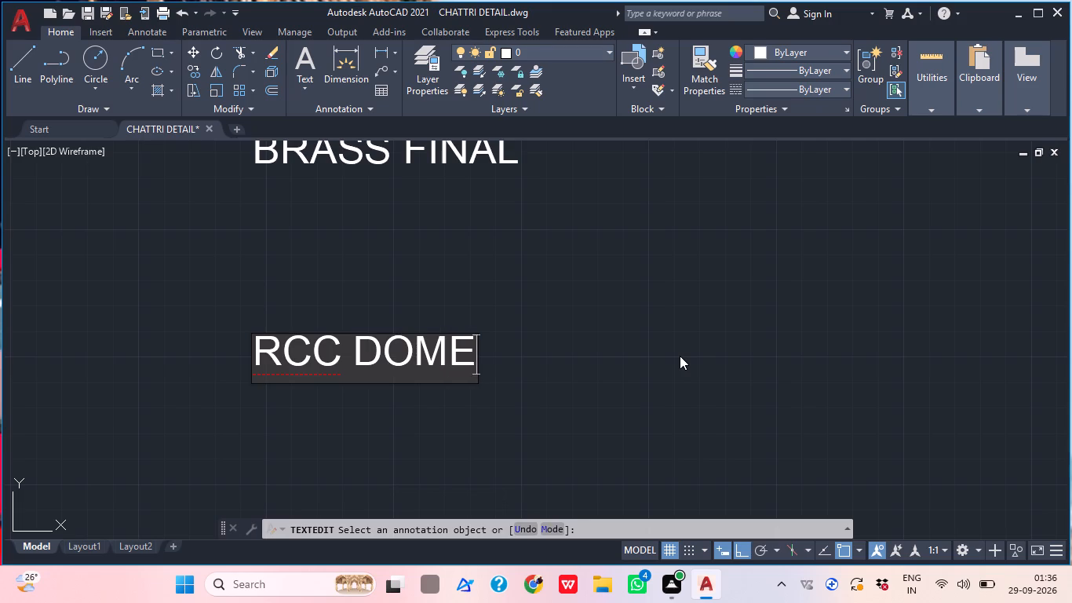
pyautogui.click(680, 356)
# Replace the third label's text, level with the section's stepped dome base, with RCC BEAM.
pyautogui.scroll(-3, 563, 352)
pyautogui.scroll(2, 532, 403)
pyautogui.click(516, 432)
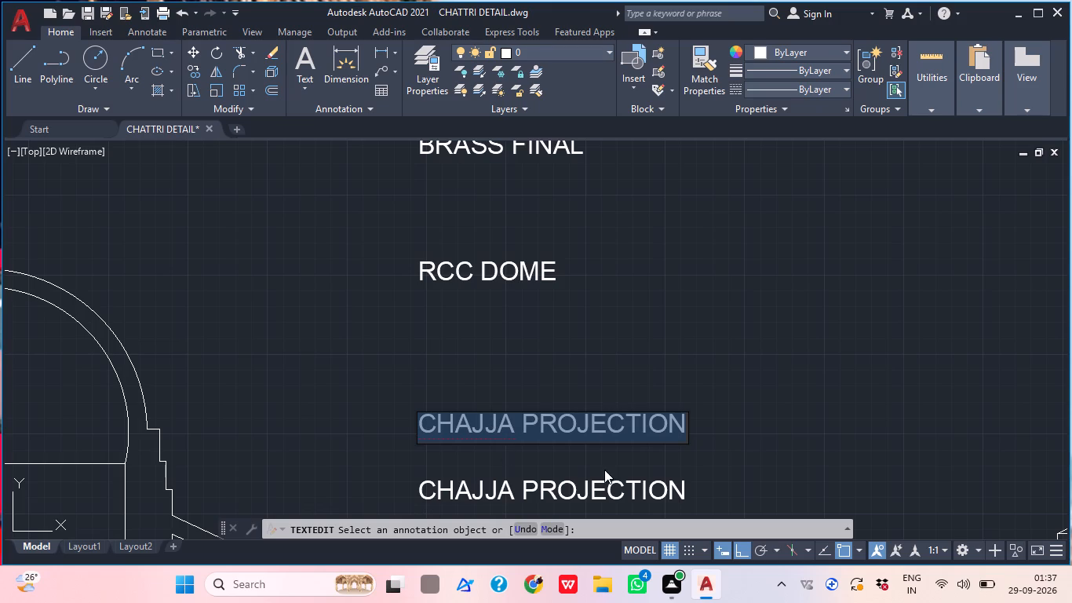
pyautogui.click(686, 413)
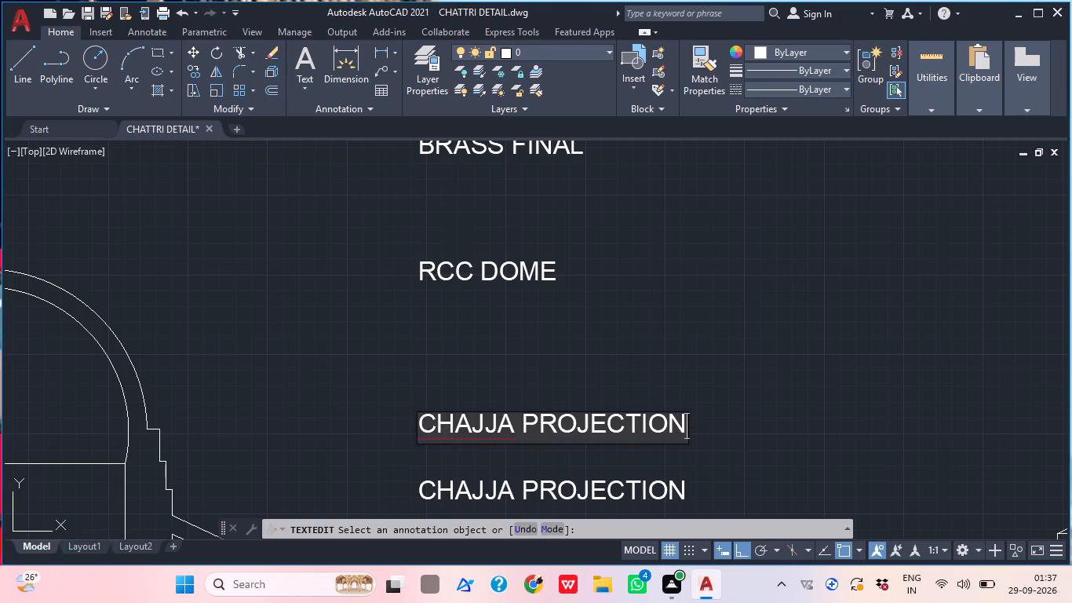
pyautogui.press('BackSpace')
pyautogui.press('BackSpace')
pyautogui.press('BackSpace')
pyautogui.press('BackSpace')
pyautogui.press('BackSpace')
pyautogui.press('BackSpace')
pyautogui.press('BackSpace')
pyautogui.press('BackSpace')
pyautogui.press('BackSpace')
pyautogui.press('BackSpace')
pyautogui.press('BackSpace')
pyautogui.press('BackSpace')
pyautogui.press('BackSpace')
pyautogui.press('BackSpace')
pyautogui.press('BackSpace')
pyautogui.press('BackSpace')
pyautogui.press('BackSpace')
pyautogui.press('BackSpace')
pyautogui.press('BackSpace')
pyautogui.press('BackSpace')
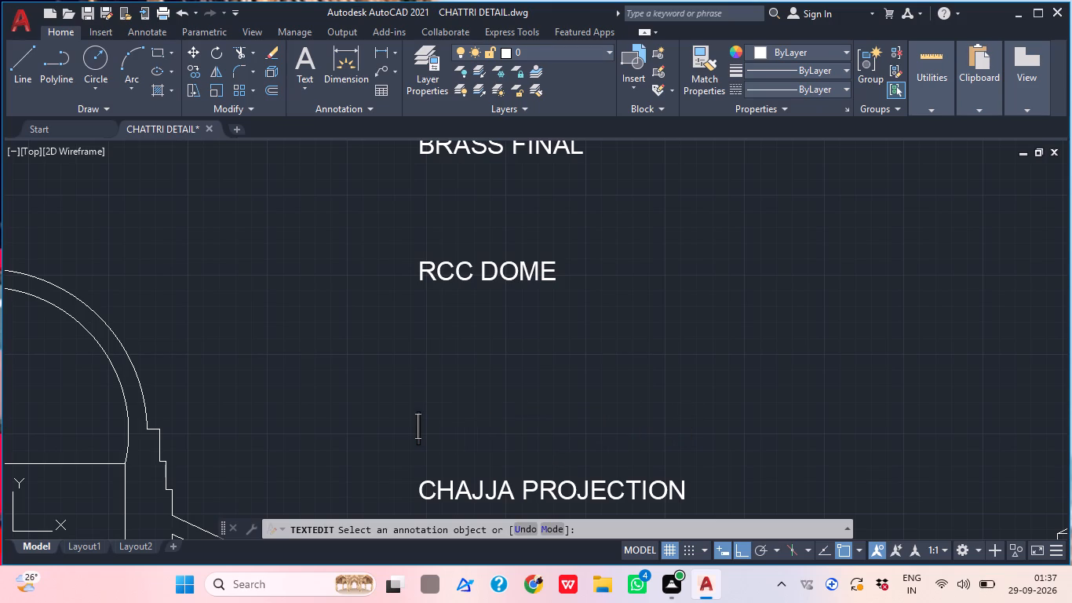
pyautogui.write('RCC BEAM')
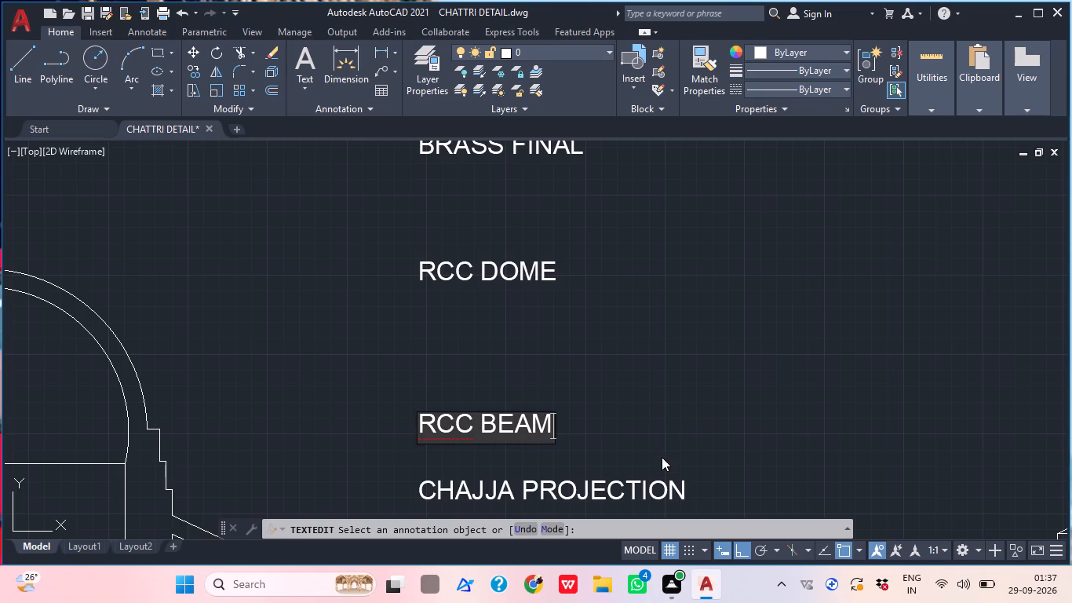
pyautogui.click(639, 498)
# Change the label directly below RCC BEAM to read RCC CHAJJA.
pyautogui.moveTo(639, 498); pyautogui.dragTo(701, 407, button='middle')
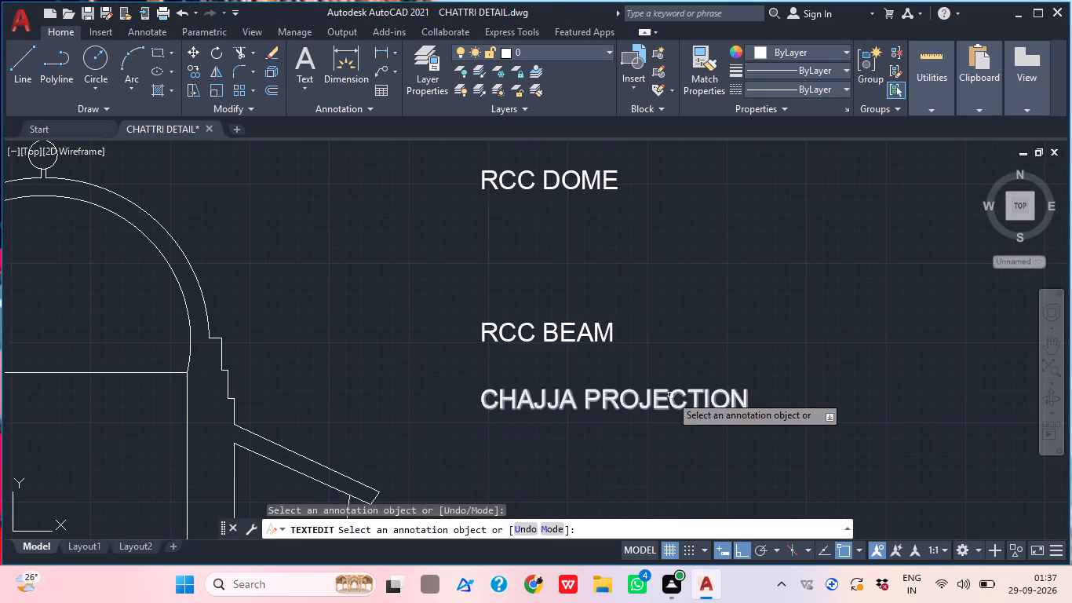
pyautogui.click(670, 395)
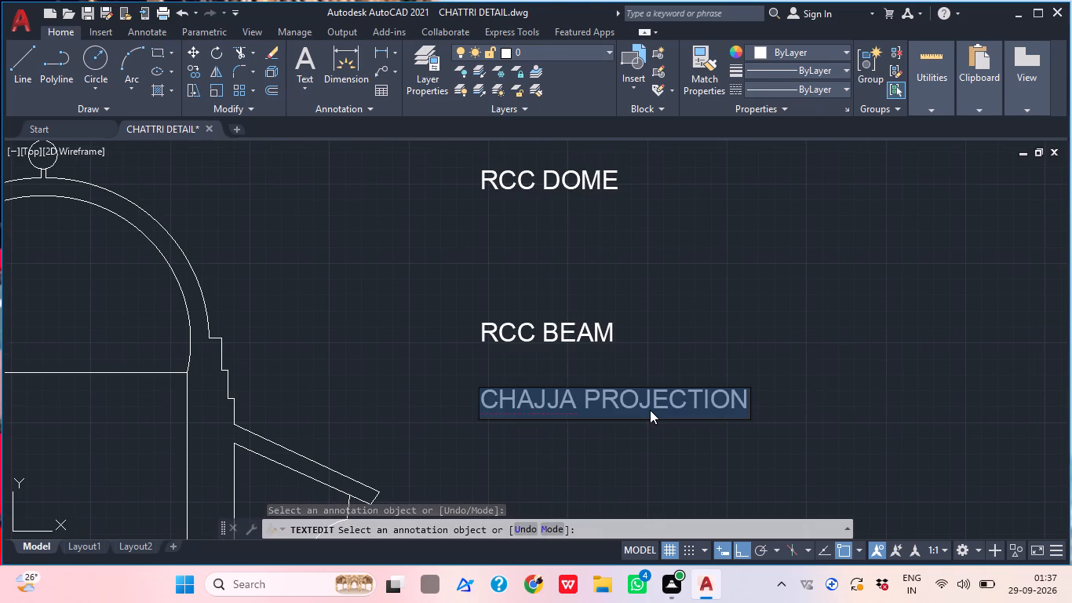
pyautogui.write('RCC CHA')
pyautogui.write('JJA')
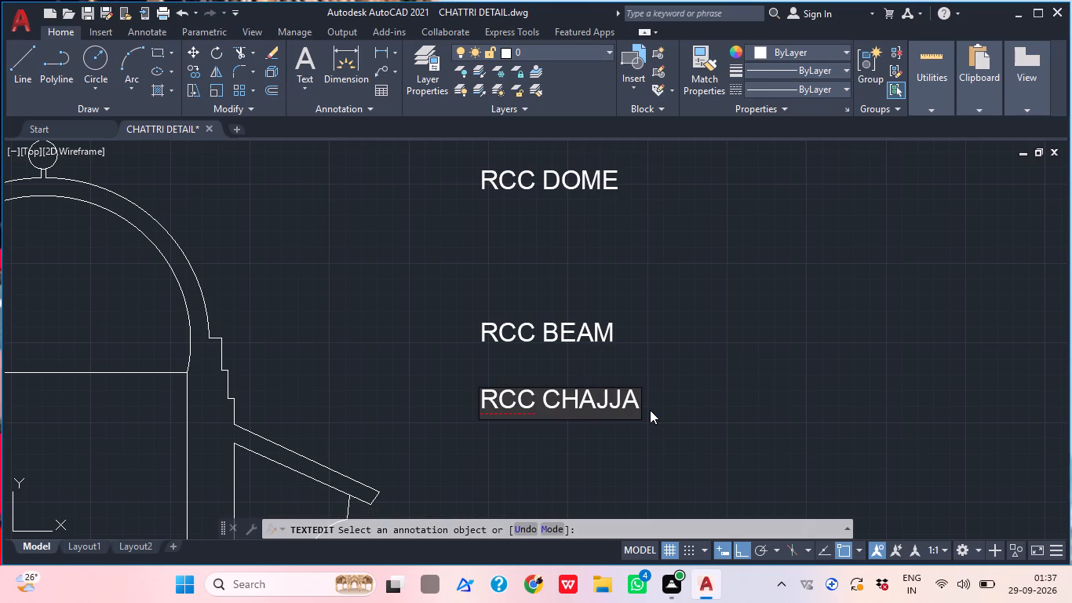
pyautogui.scroll(-1, 615, 399)
pyautogui.moveTo(615, 399); pyautogui.dragTo(602, 334, button='middle')
pyautogui.click(567, 470)
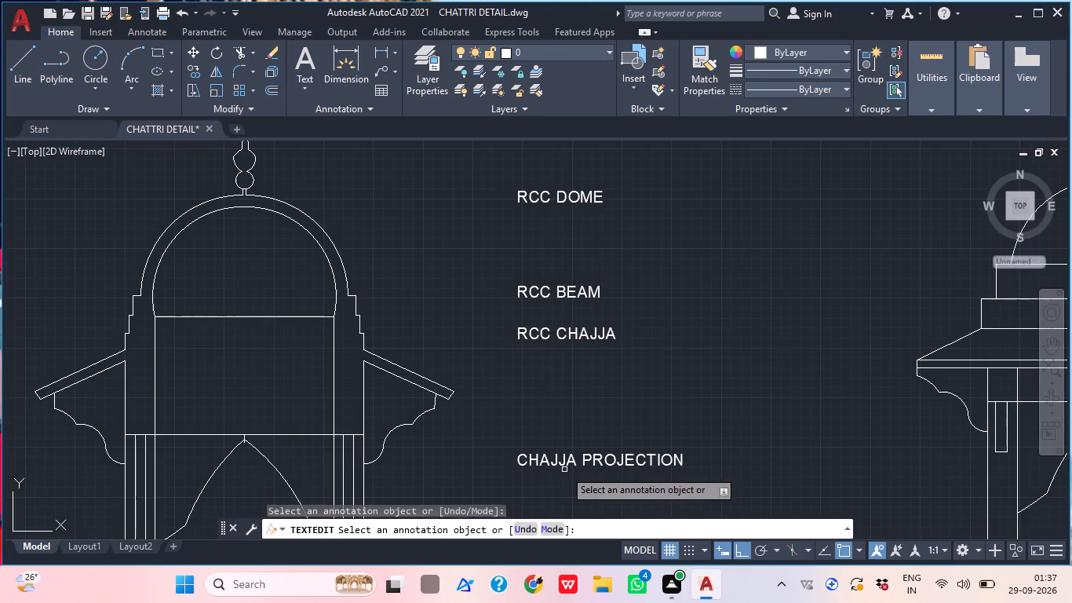
# Replace the text of the label below RCC CHAJJA, near the section's bracket level, with BRACKET STONE.
pyautogui.click(551, 466)
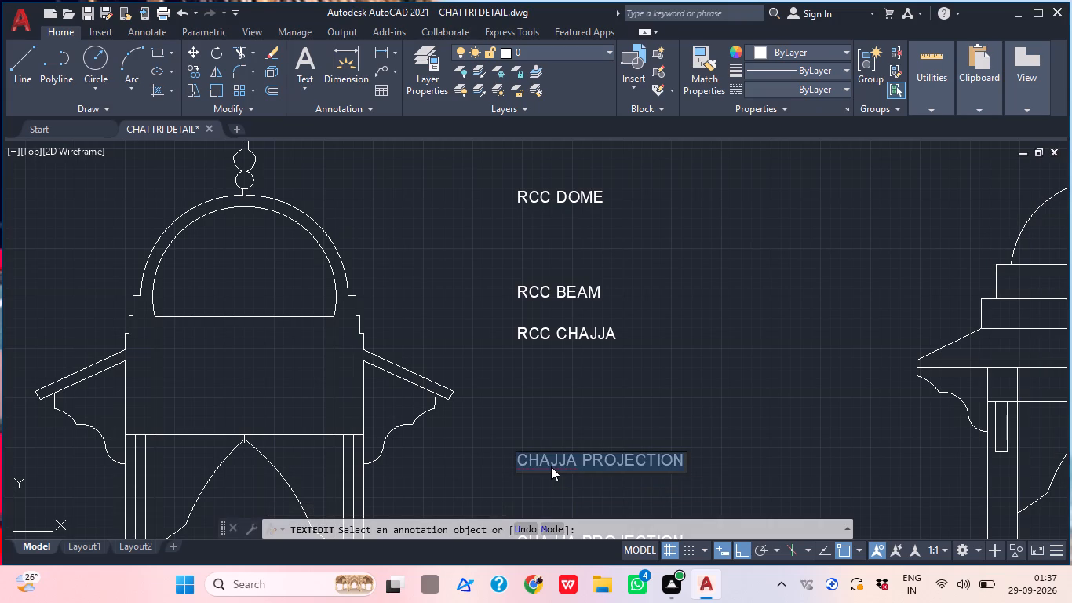
pyautogui.click(551, 466)
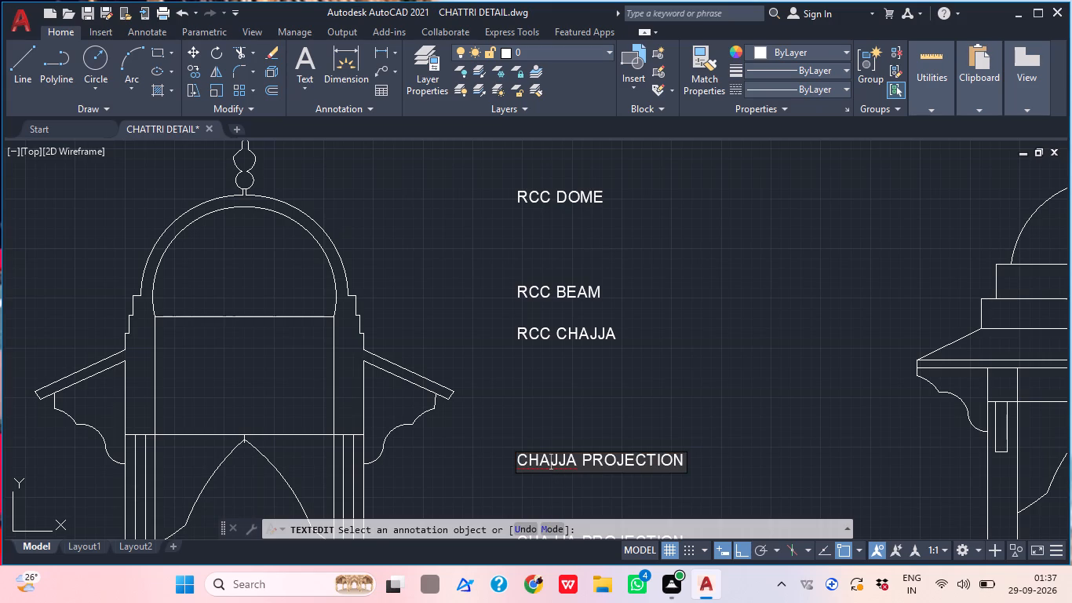
pyautogui.click(551, 464)
pyautogui.click(683, 458)
pyautogui.press('BackSpace')
pyautogui.press('BackSpace')
pyautogui.press('BackSpace')
pyautogui.press('BackSpace')
pyautogui.press('BackSpace')
pyautogui.press('BackSpace')
pyautogui.press('BackSpace')
pyautogui.press('BackSpace')
pyautogui.press('BackSpace')
pyautogui.press('BackSpace')
pyautogui.press('BackSpace')
pyautogui.press('BackSpace')
pyautogui.press('BackSpace')
pyautogui.press('BackSpace')
pyautogui.press('BackSpace')
pyautogui.press('BackSpace')
pyautogui.press('BackSpace')
pyautogui.press('BackSpace')
pyautogui.press('BackSpace')
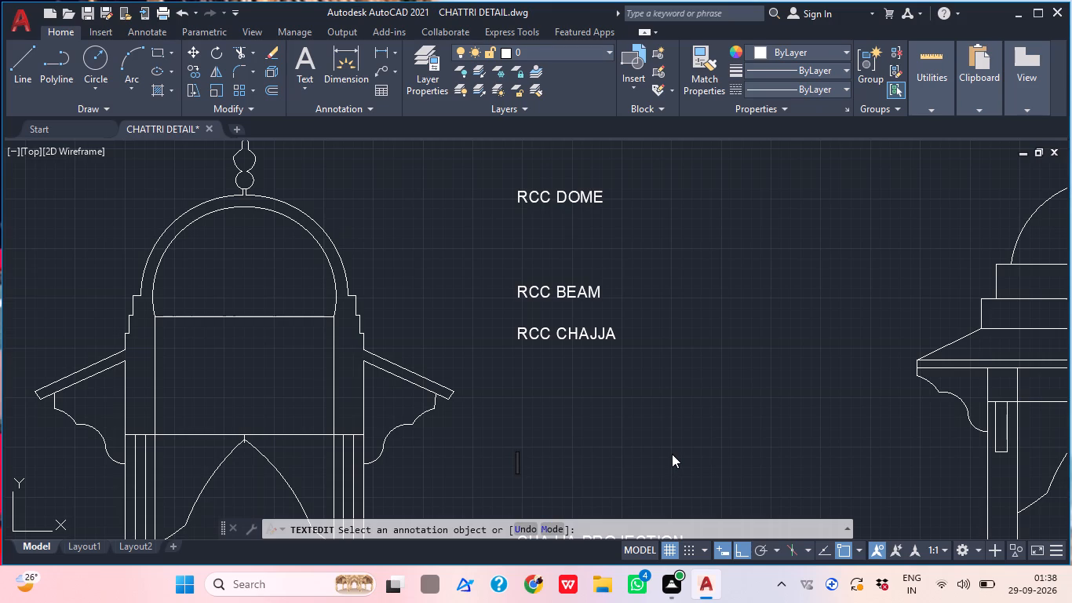
pyautogui.write('BRA')
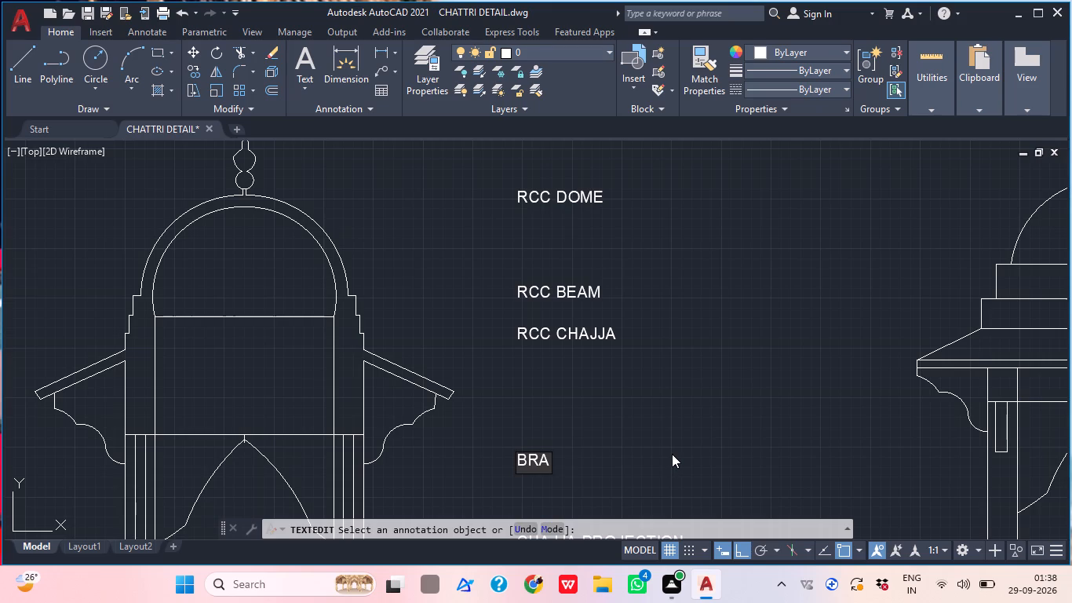
pyautogui.write('CKETB')
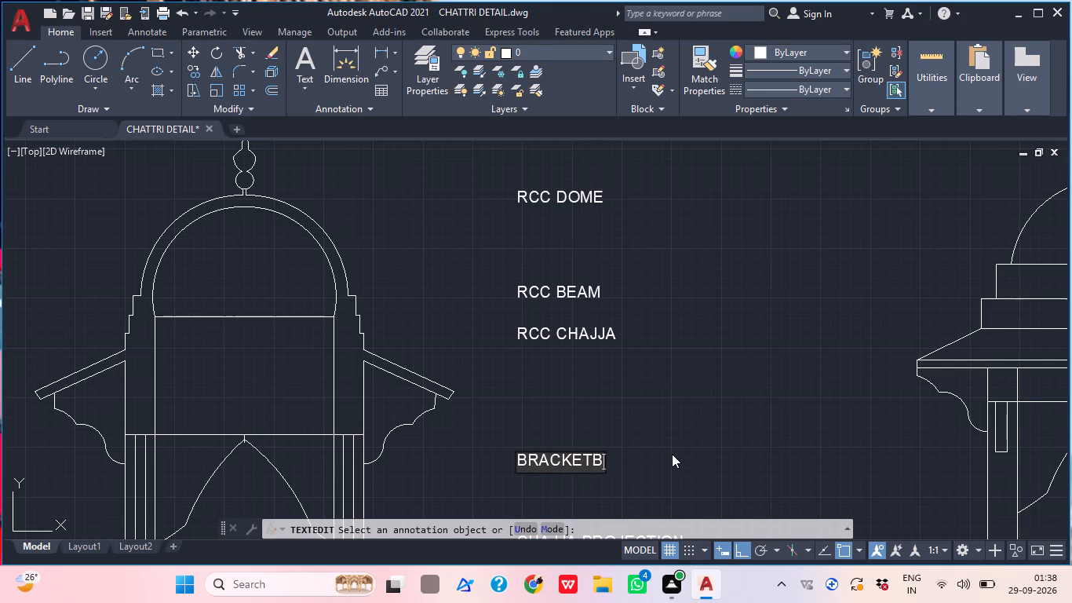
pyautogui.write('=')
pyautogui.press('space')
pyautogui.press('BackSpace')
pyautogui.press('BackSpace')
pyautogui.press('BackSpace')
pyautogui.press('space')
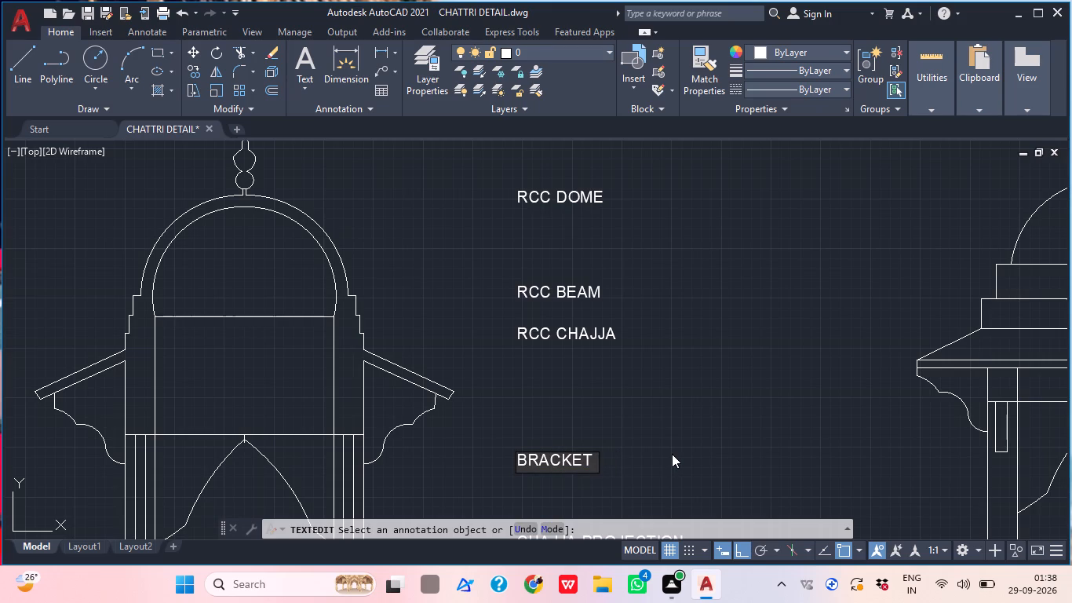
pyautogui.write('STONE')
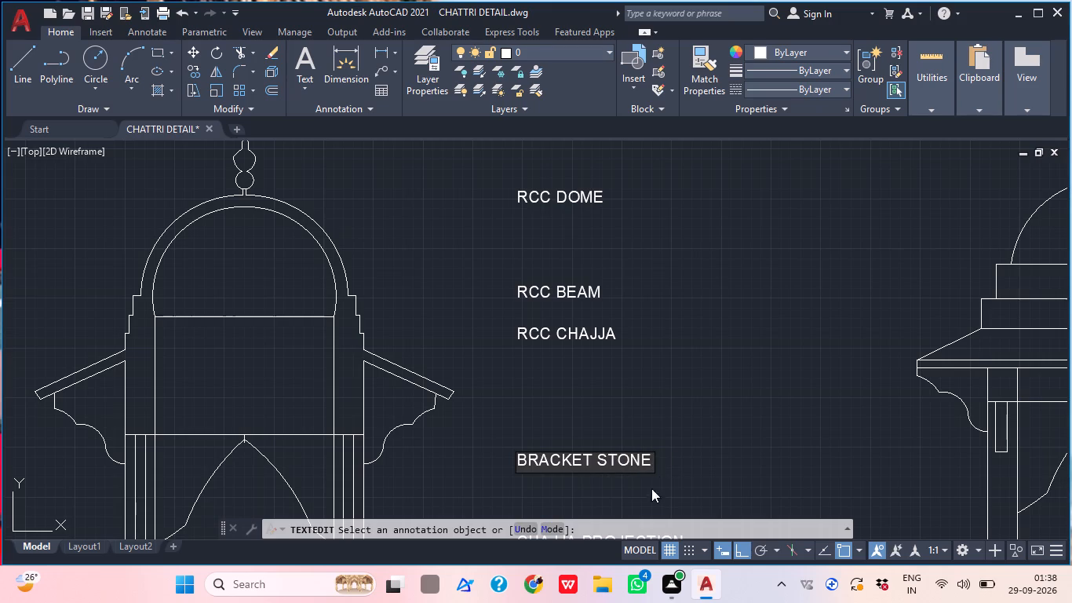
pyautogui.moveTo(640, 492); pyautogui.dragTo(670, 356, button='middle')
pyautogui.click(633, 400)
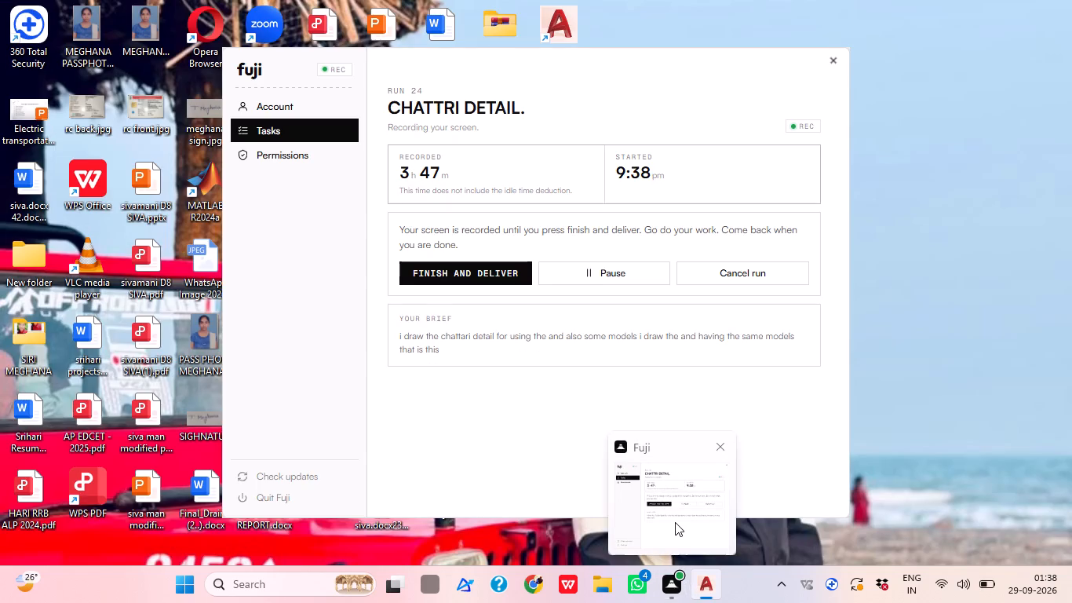
# Change the label below BRACKET STONE, level with the section's arch, to read ARCH STONE.
pyautogui.click(566, 400)
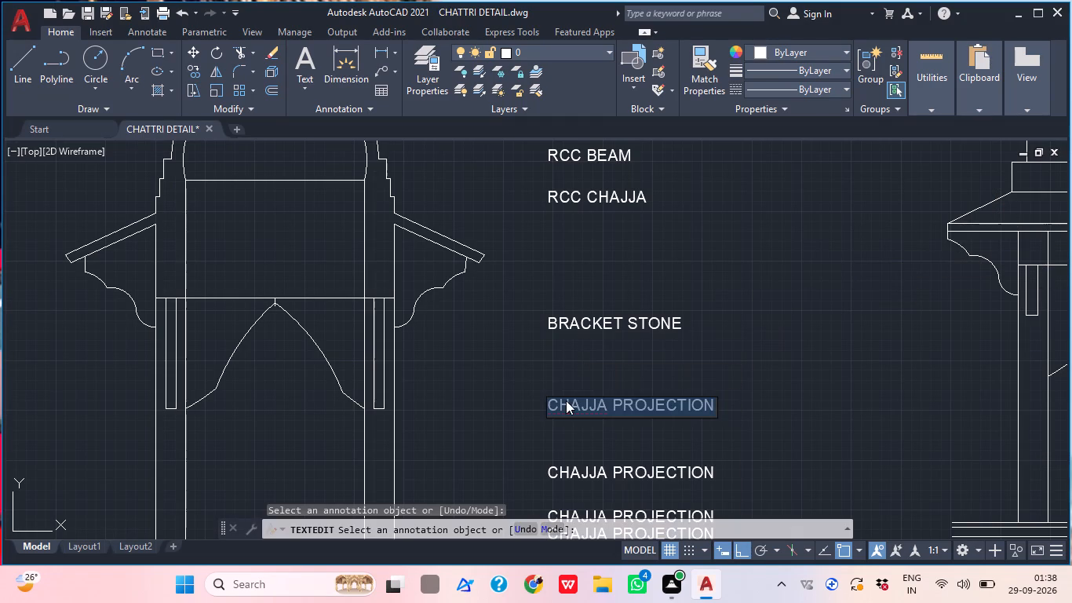
pyautogui.write('AE')
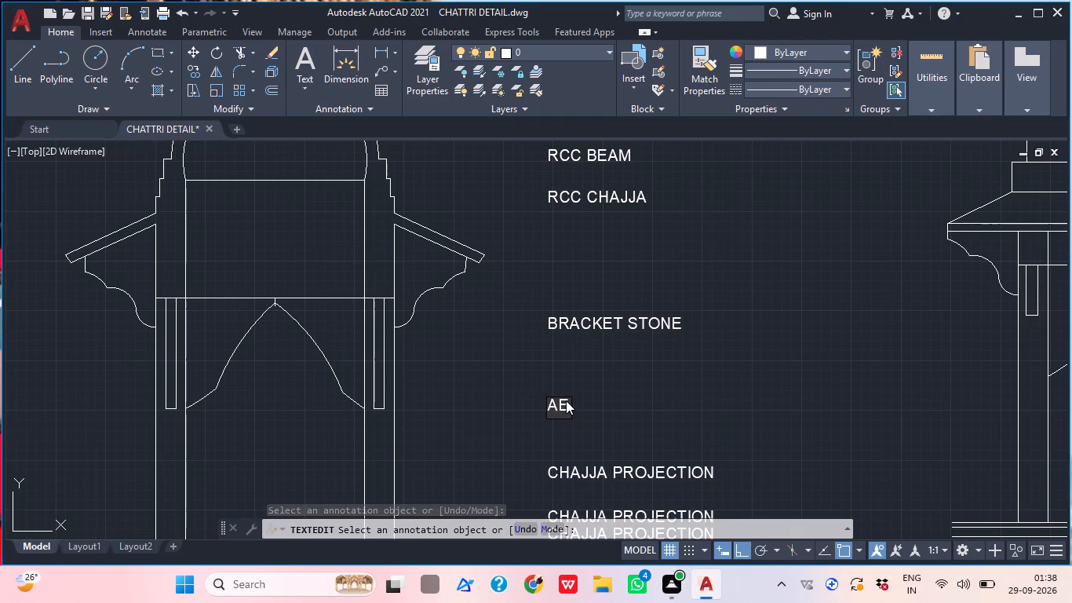
pyautogui.press('BackSpace')
pyautogui.write('RCH S')
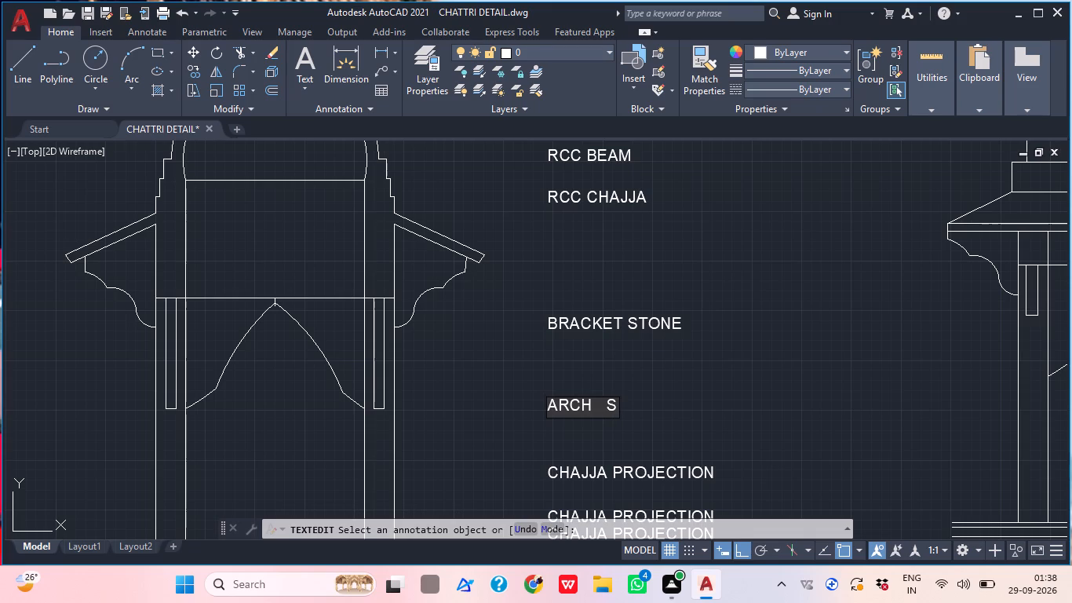
pyautogui.write('TONE')
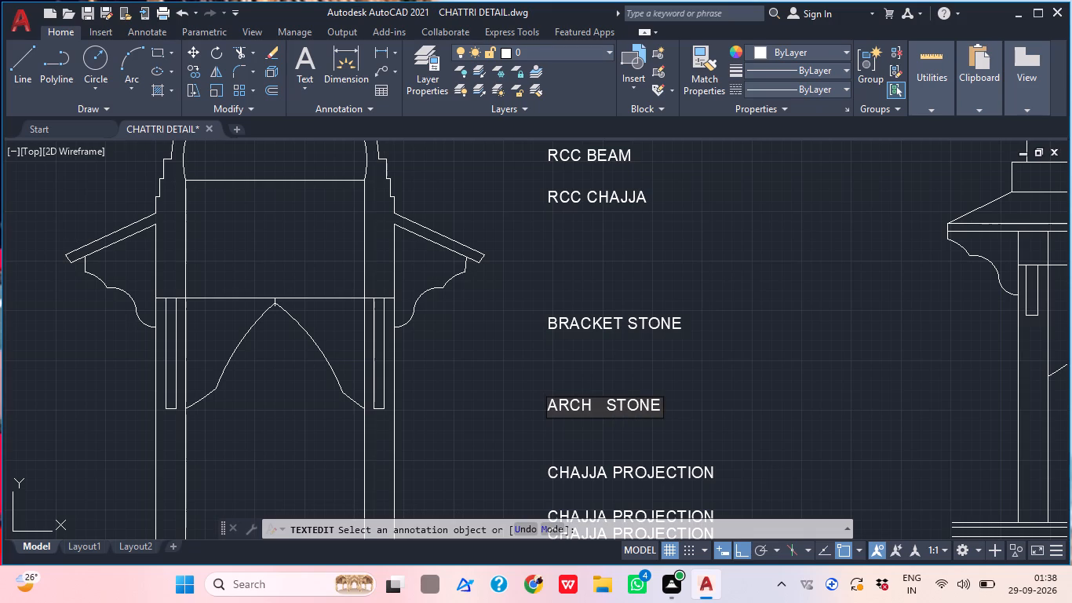
pyautogui.click(655, 322)
# Widen the gap between the two words of the BRACKET STONE label by four extra spaces.
pyautogui.click(626, 322)
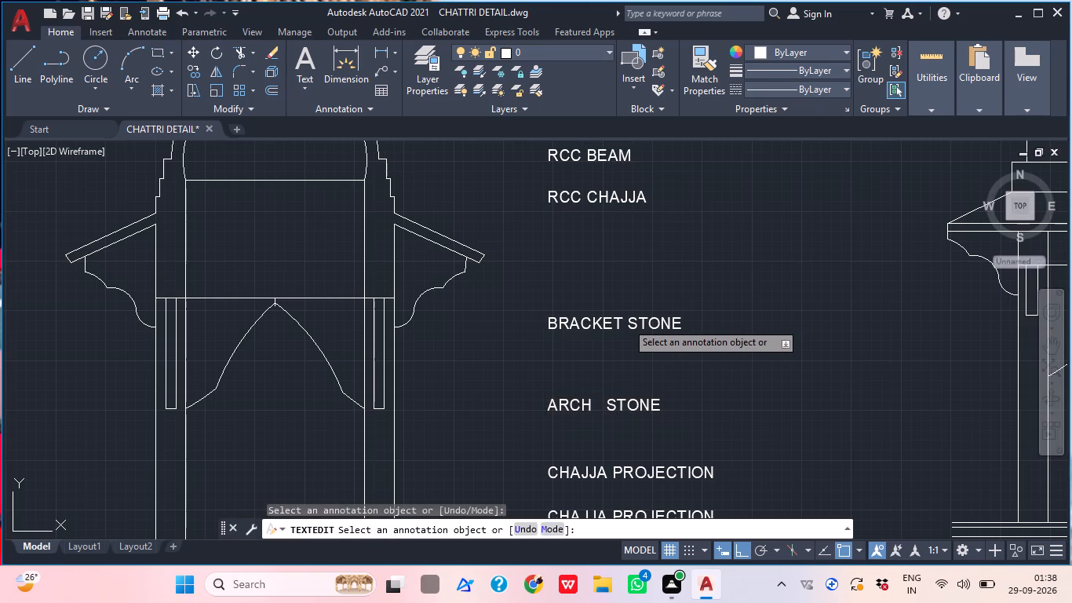
pyautogui.click(629, 323)
pyautogui.click(629, 323)
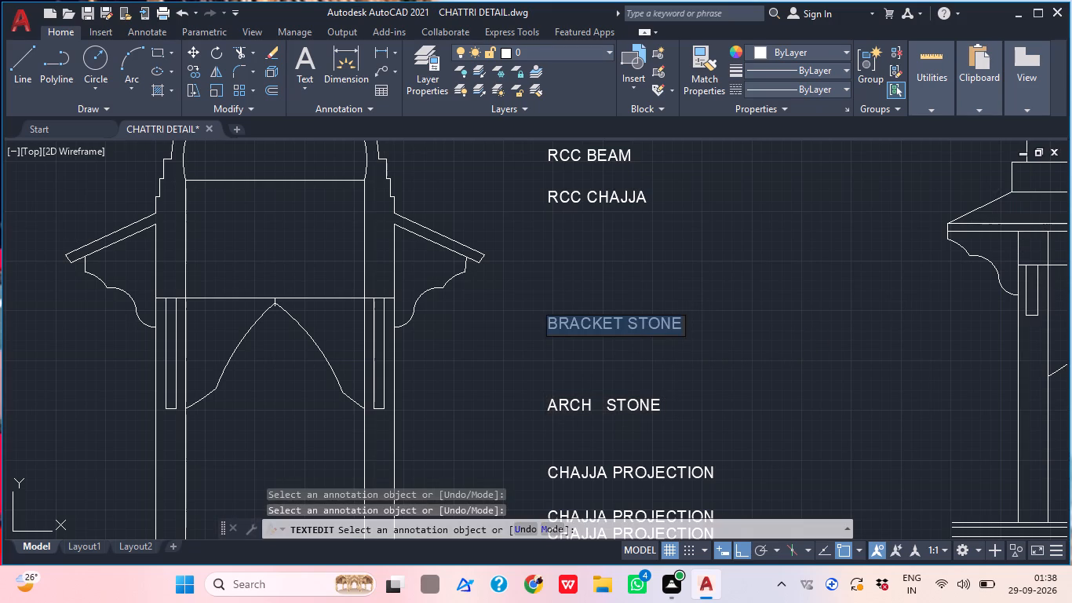
pyautogui.scroll(2, 630, 323)
pyautogui.click(626, 326)
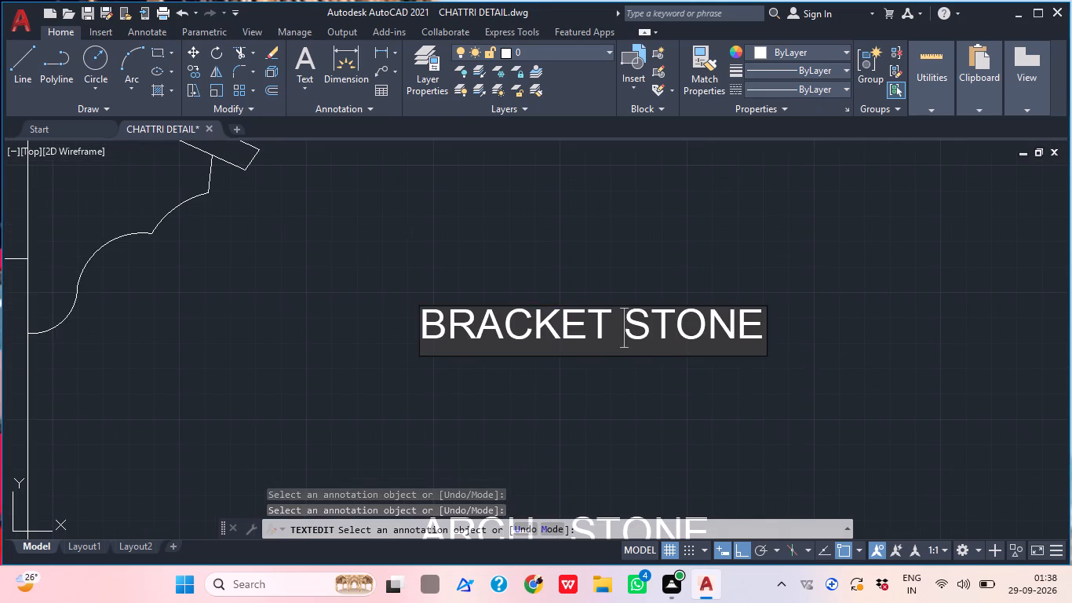
pyautogui.press('space')
pyautogui.press('space')
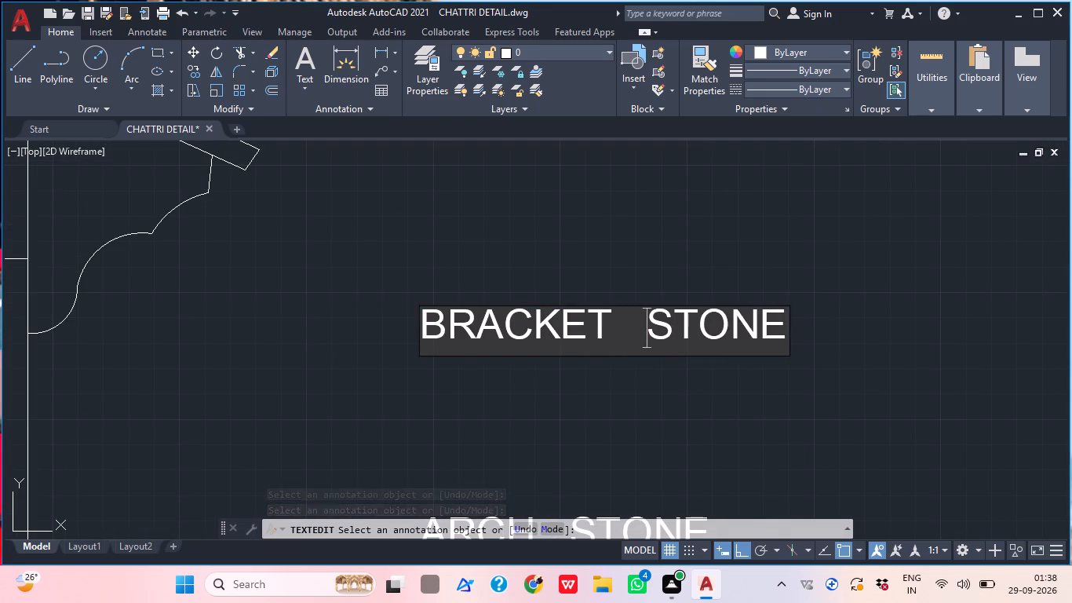
pyautogui.press('space')
pyautogui.press('space')
pyautogui.scroll(-1, 665, 391)
pyautogui.moveTo(665, 391); pyautogui.dragTo(669, 316, button='middle')
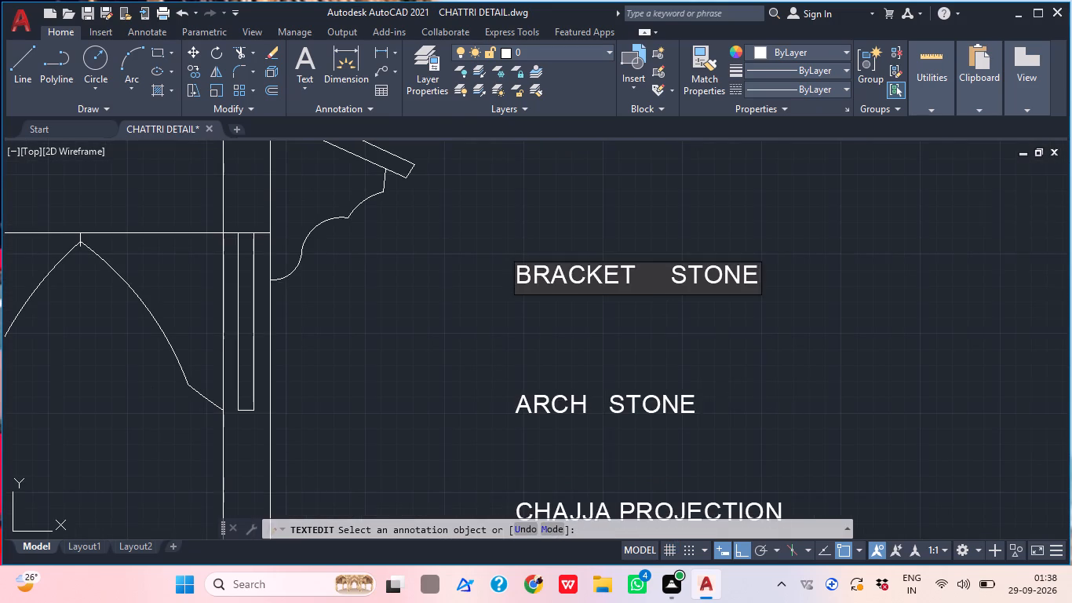
pyautogui.click(666, 316)
# Replace the text of the label below ARCH STONE, beside the section's column, with RCC COLUMN.
pyautogui.scroll(-1, 670, 389)
pyautogui.moveTo(670, 389); pyautogui.dragTo(650, 359, button='middle')
pyautogui.click(640, 420)
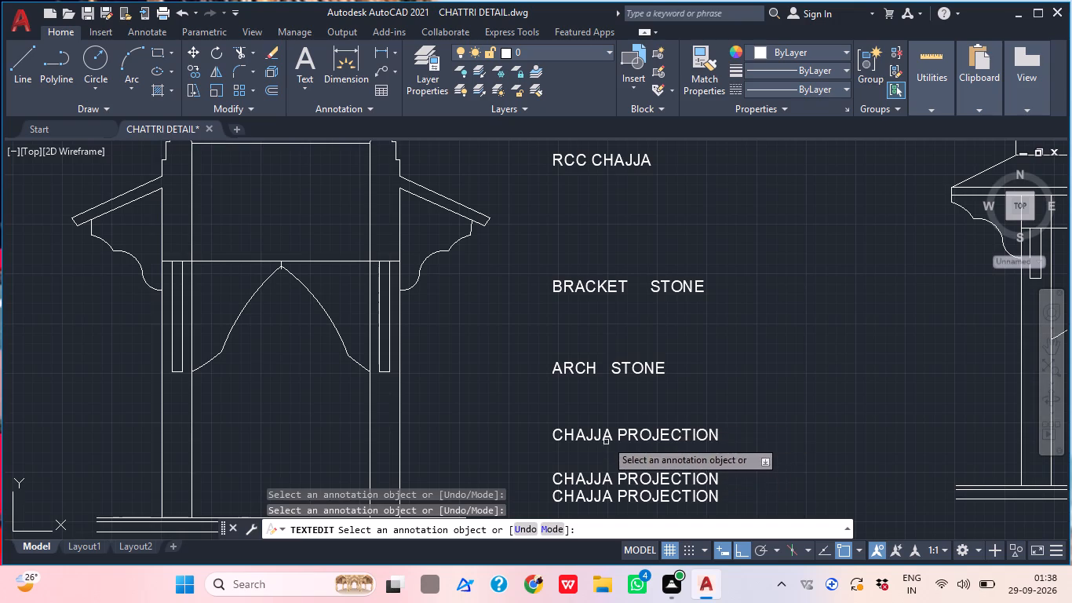
pyautogui.click(603, 433)
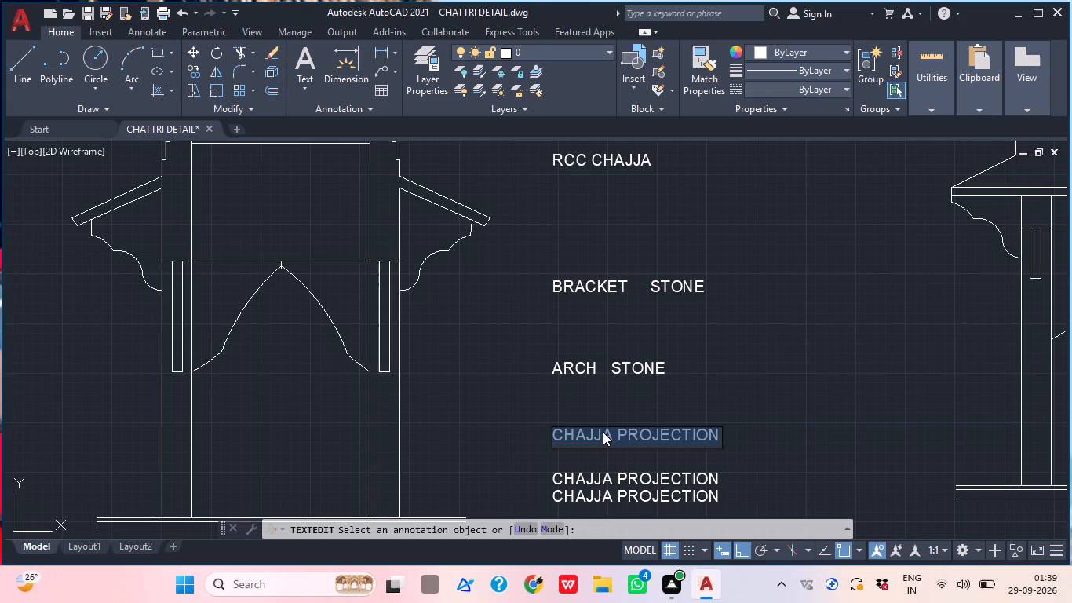
pyautogui.scroll(-2, 598, 415)
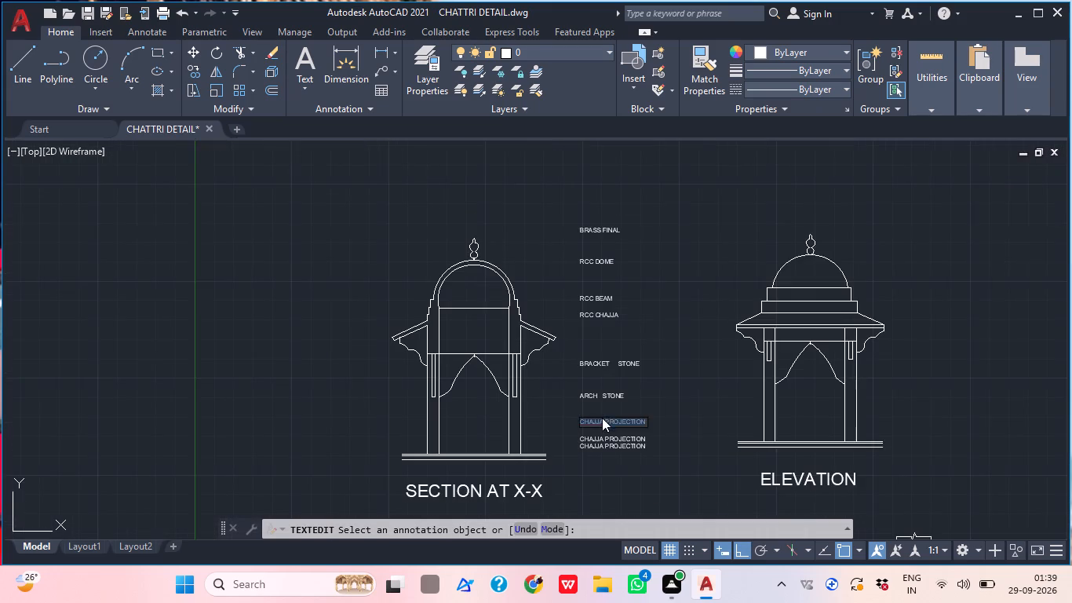
pyautogui.middleClick(602, 420)
pyautogui.scroll(2, 597, 417)
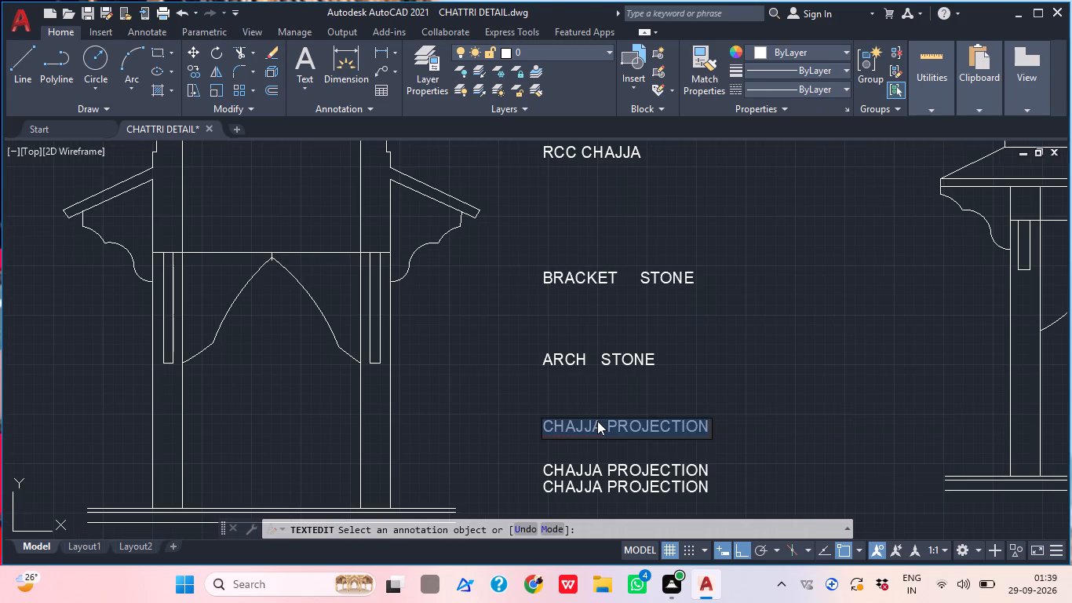
pyautogui.write('RCC COLUMN')
pyautogui.press('space')
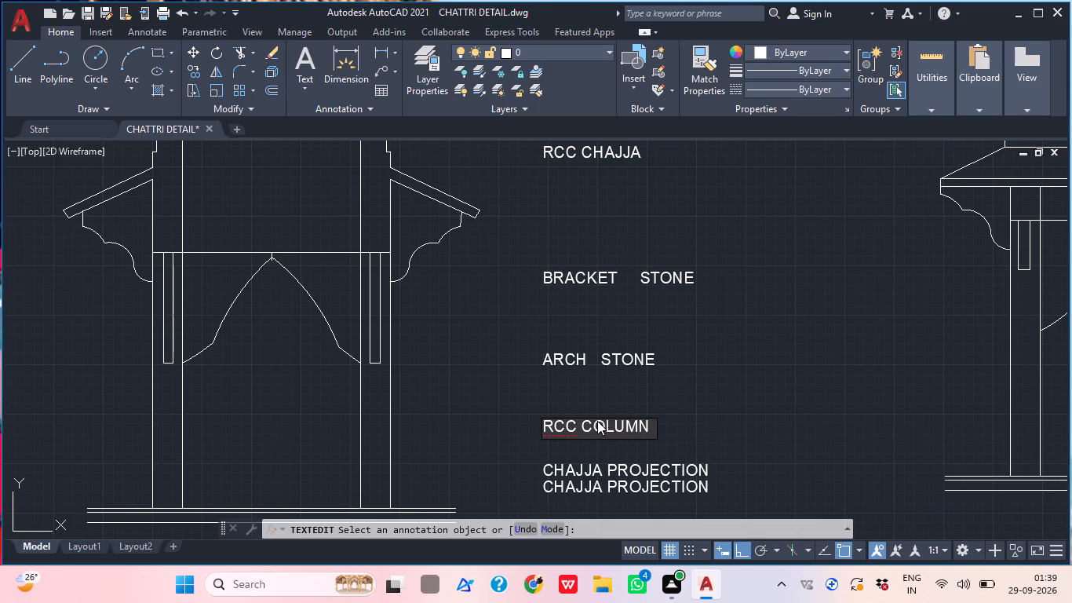
pyautogui.press('Return')
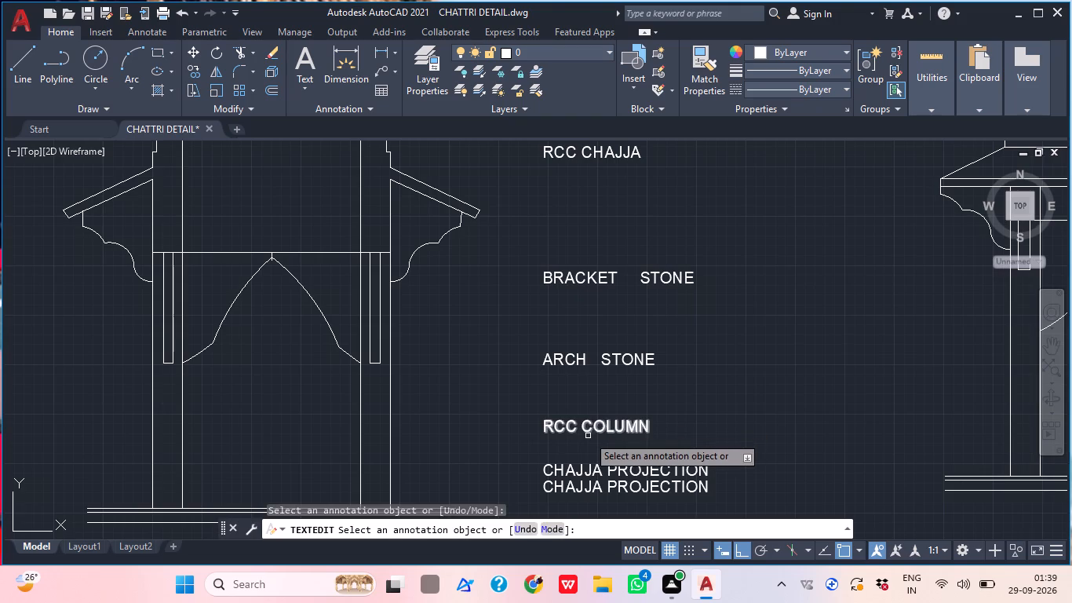
# Append the size 150X150 to the RCC COLUMN label.
pyautogui.click(593, 432)
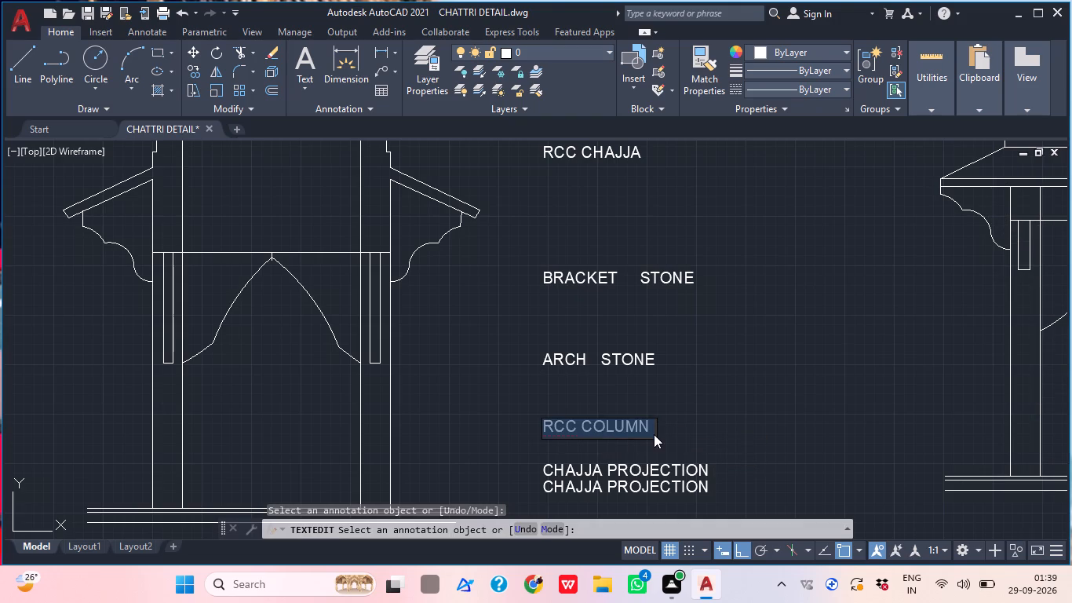
pyautogui.click(654, 434)
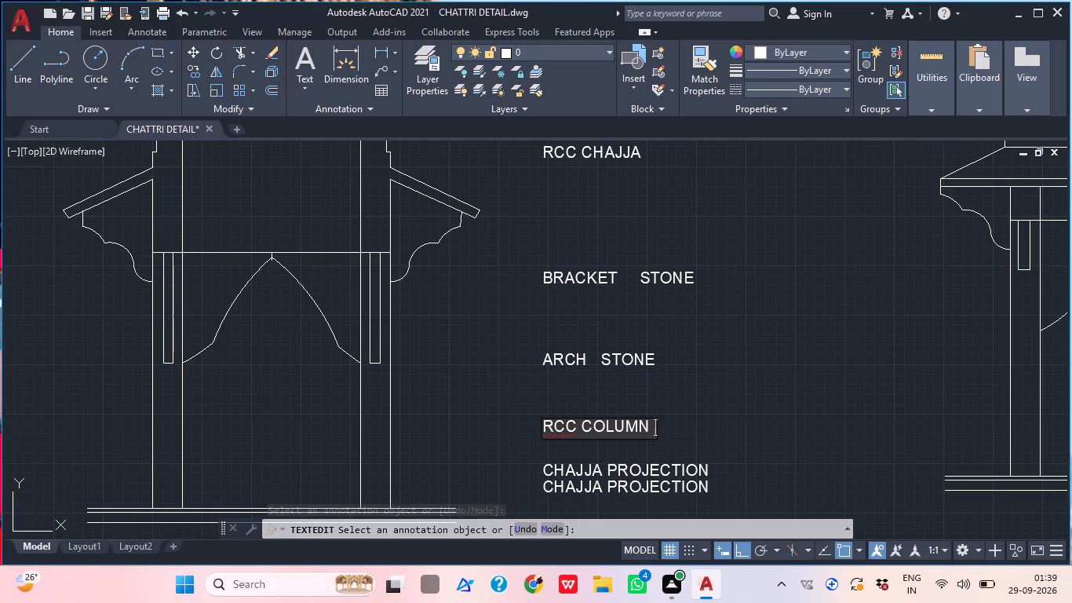
pyautogui.press('Return')
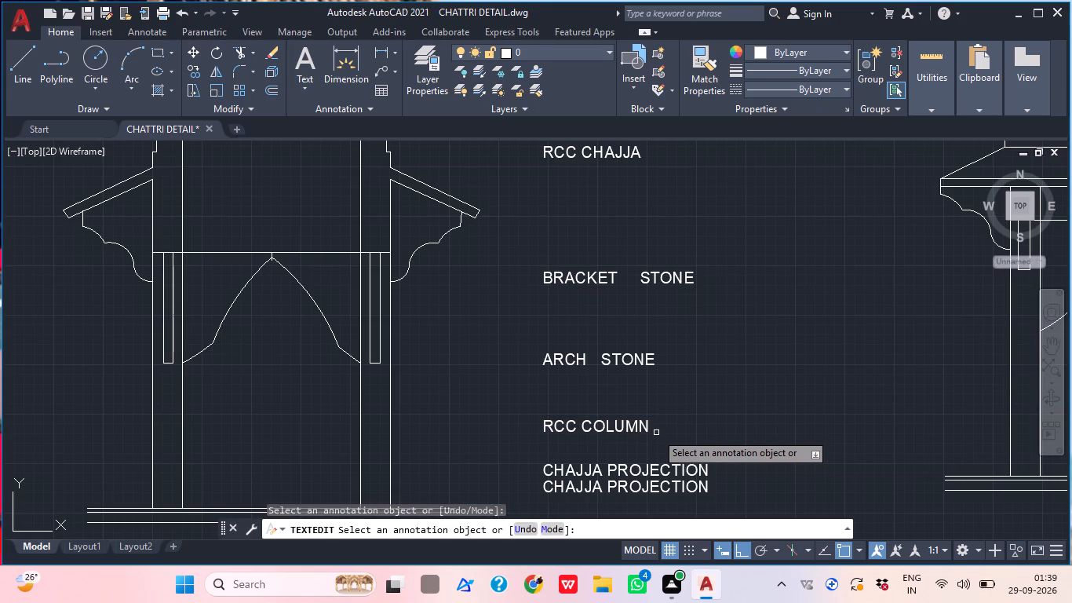
pyautogui.click(635, 428)
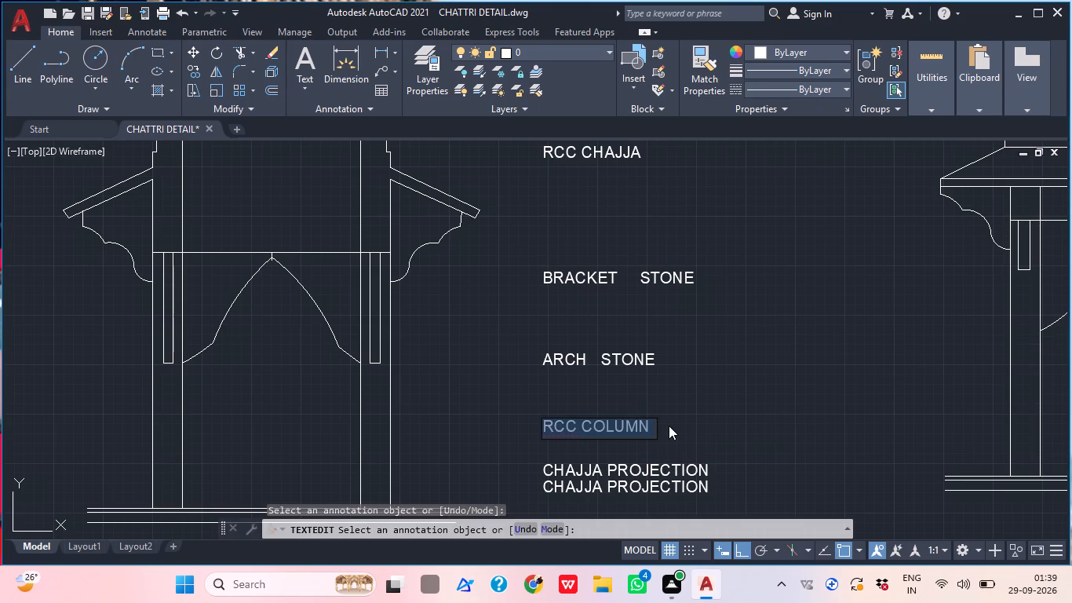
pyautogui.click(635, 422)
pyautogui.click(650, 421)
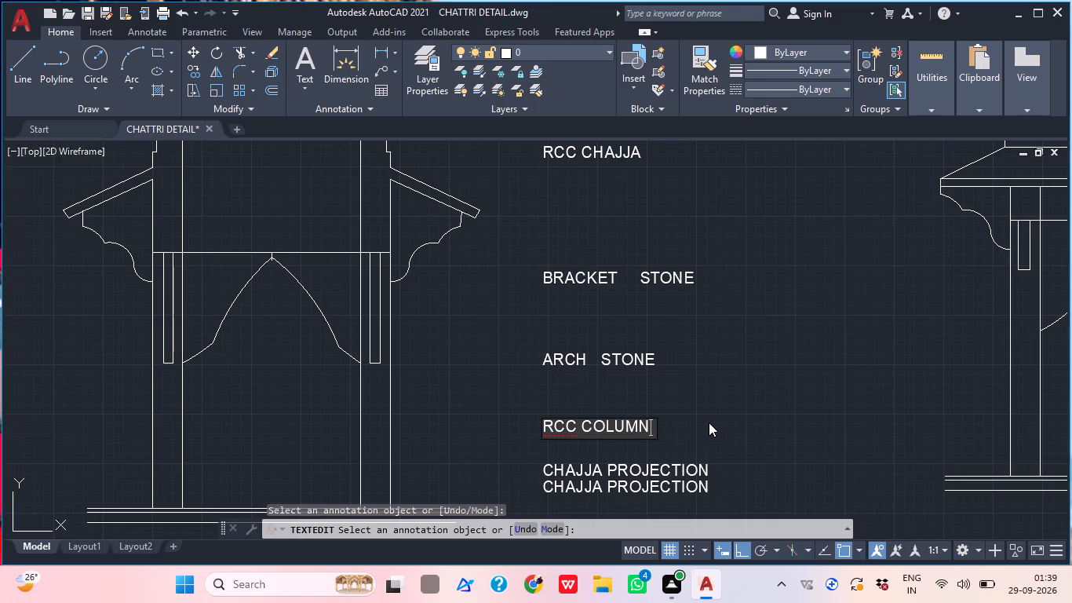
pyautogui.press('space')
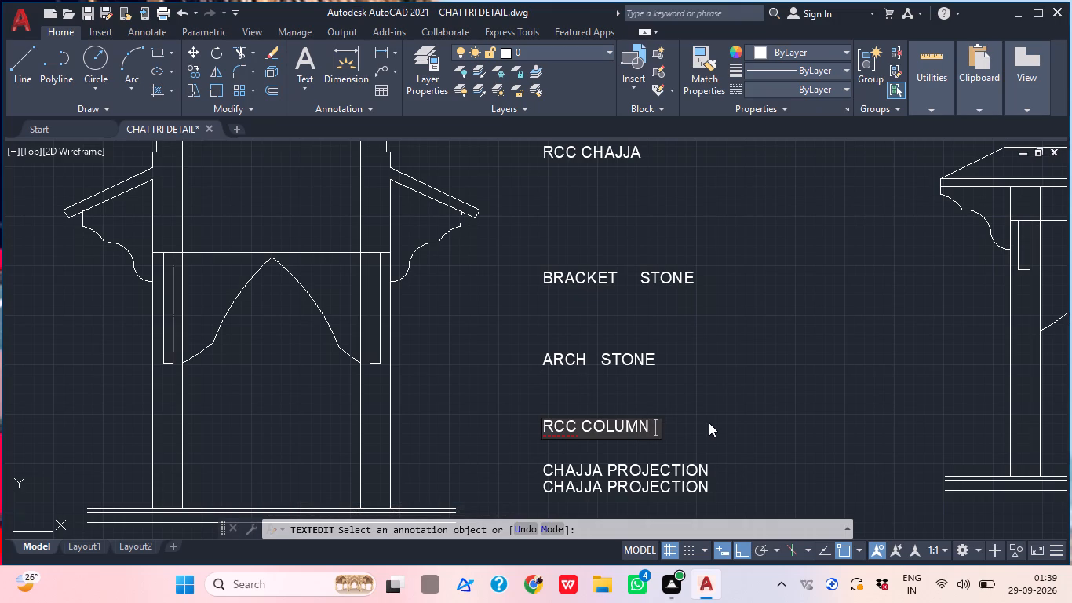
pyautogui.write('150X14')
pyautogui.press('Print')
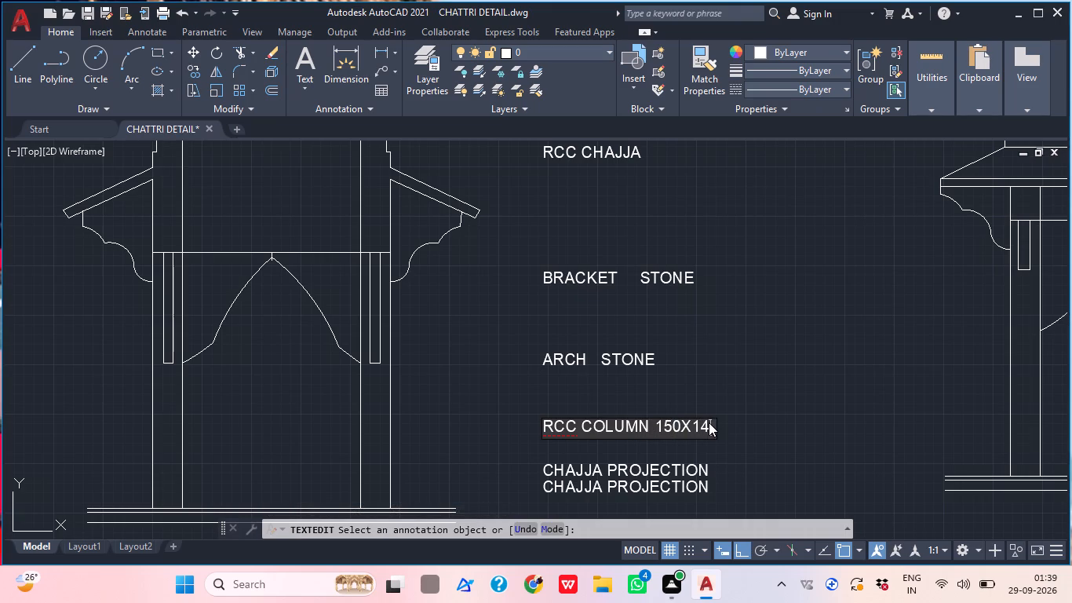
pyautogui.press('BackSpace')
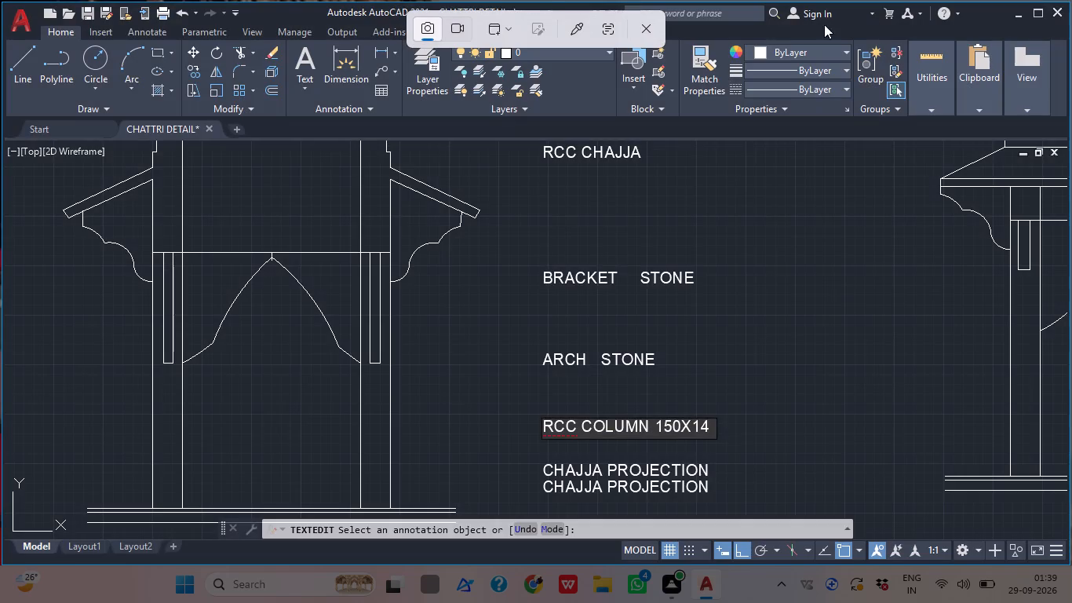
pyautogui.click(650, 32)
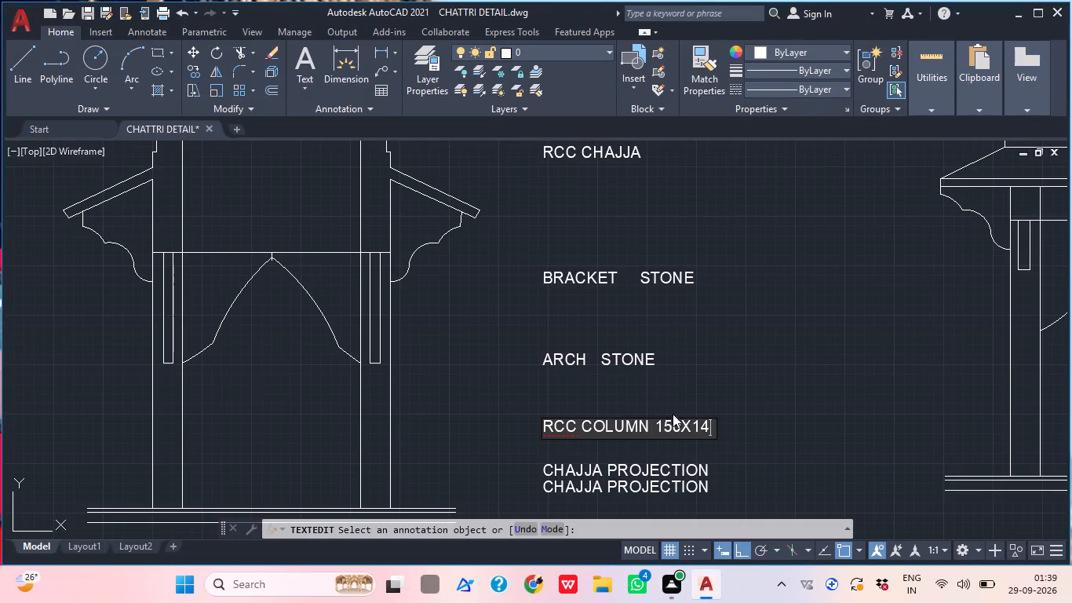
pyautogui.press('BackSpace')
pyautogui.press('6')
pyautogui.press('BackSpace')
pyautogui.press('5')
pyautogui.press('0')
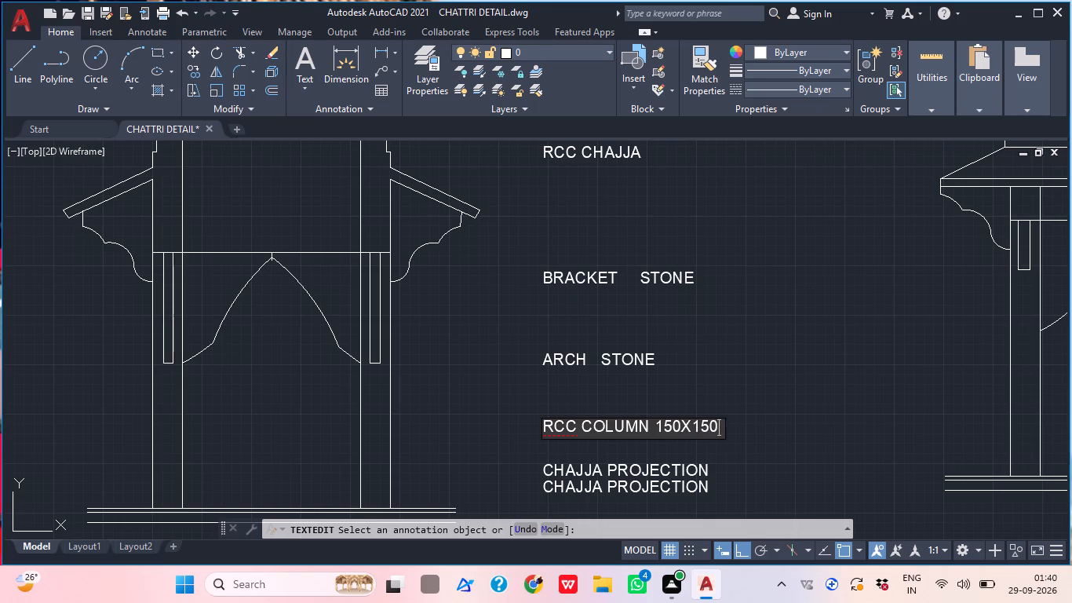
pyautogui.scroll(1, 617, 483)
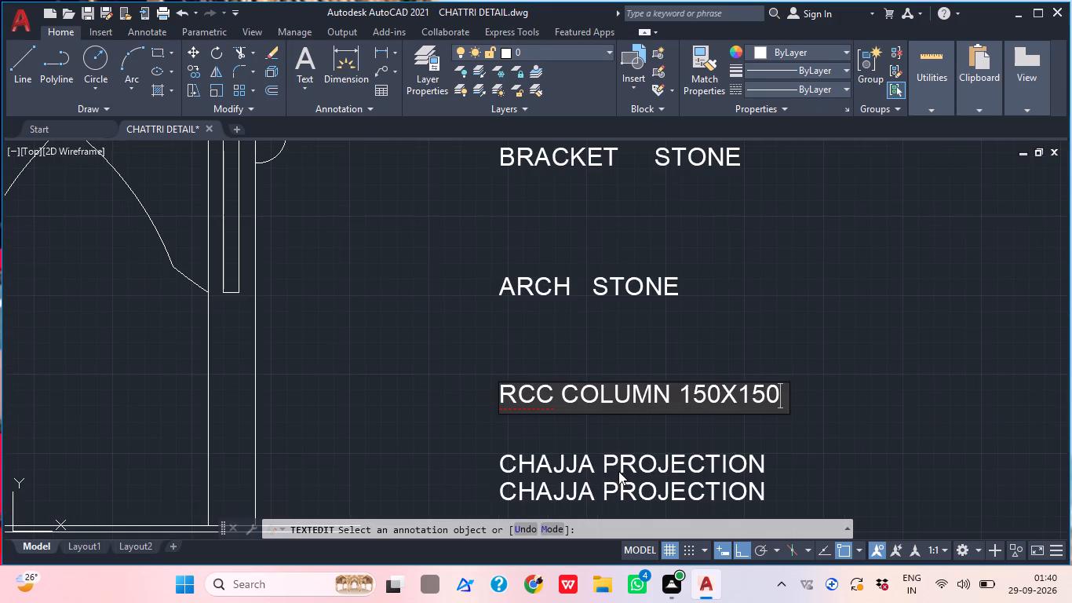
pyautogui.click(618, 462)
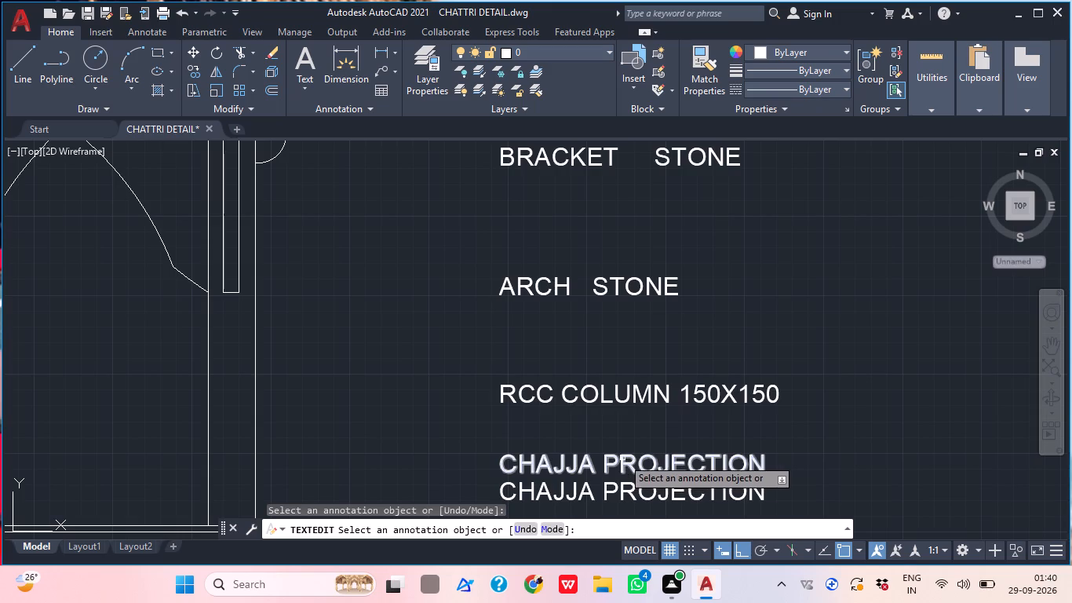
# Change the upper of the two closely spaced CHAJJA PROJECTION labels to read RCC ROOF SLAB INCLUDING.
pyautogui.click(615, 459)
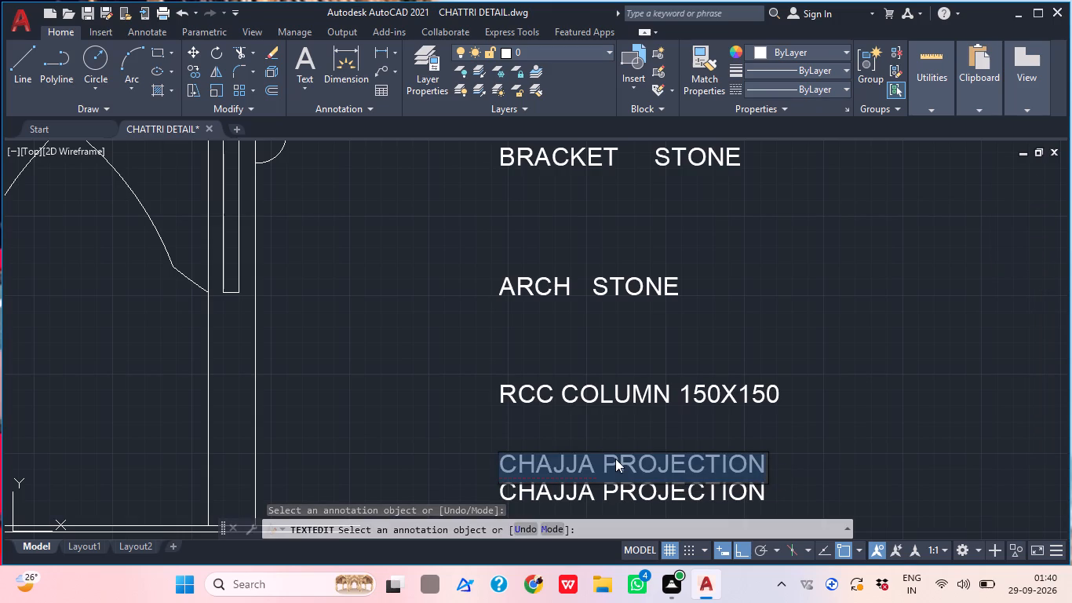
pyautogui.write('RCC ROOF')
pyautogui.press('space')
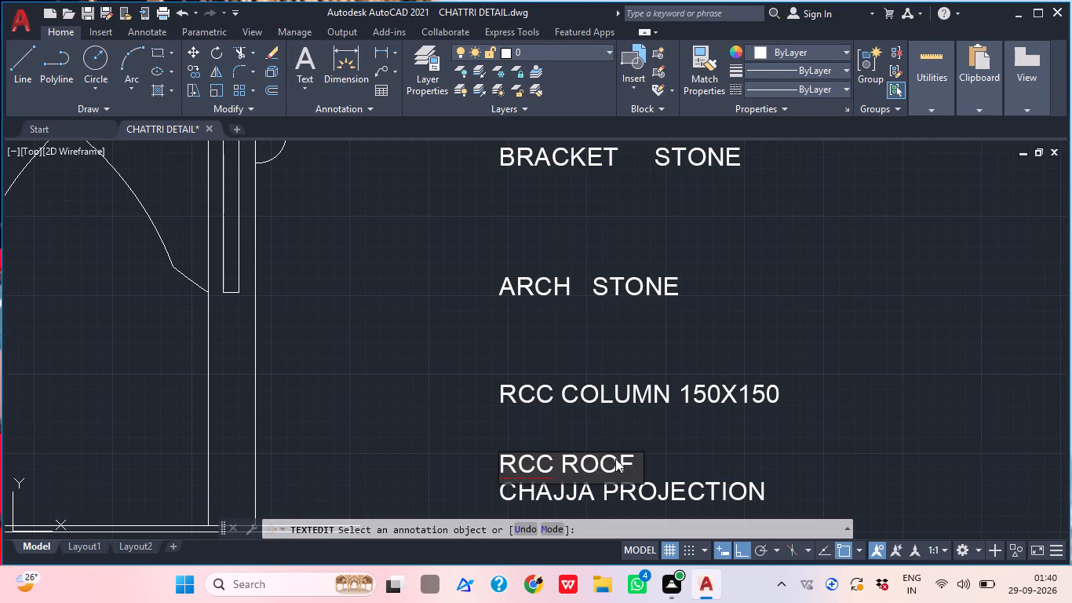
pyautogui.write('SLAB')
pyautogui.press('space')
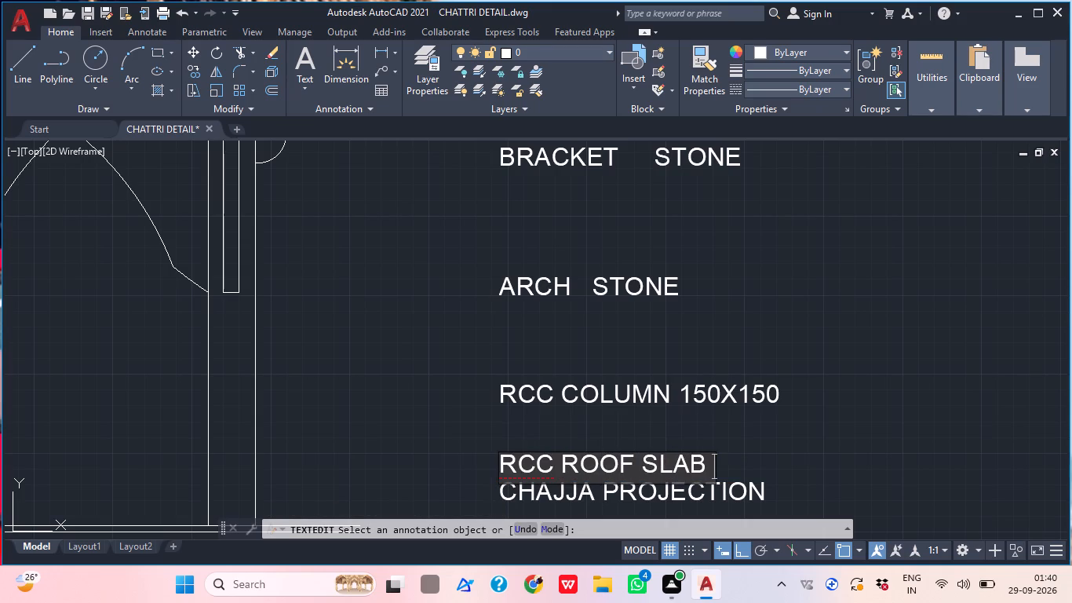
pyautogui.write('INC')
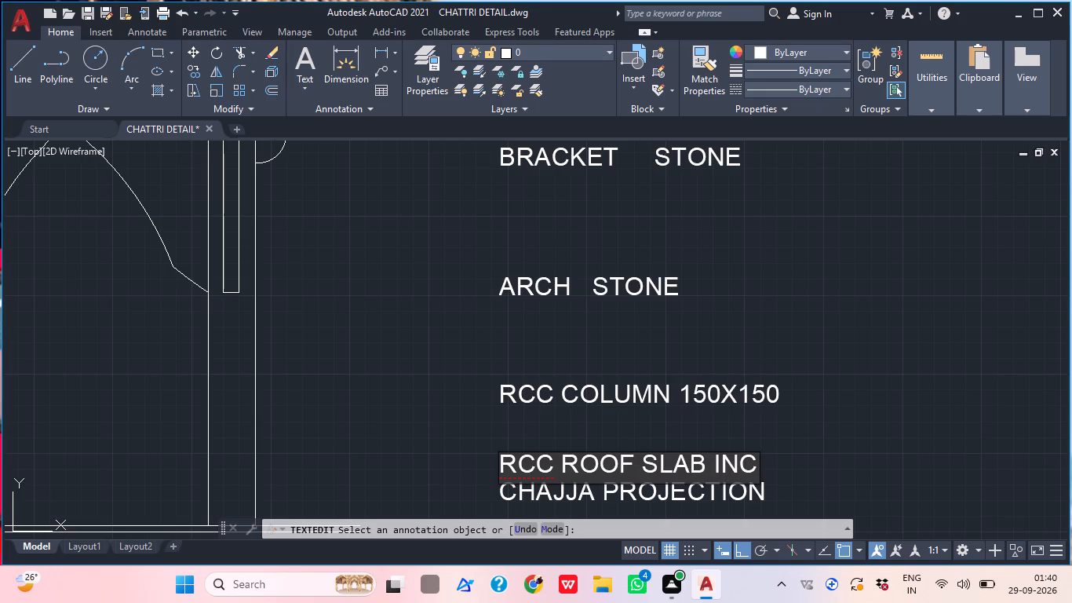
pyautogui.press('l')
pyautogui.press('u')
pyautogui.write('DIN')
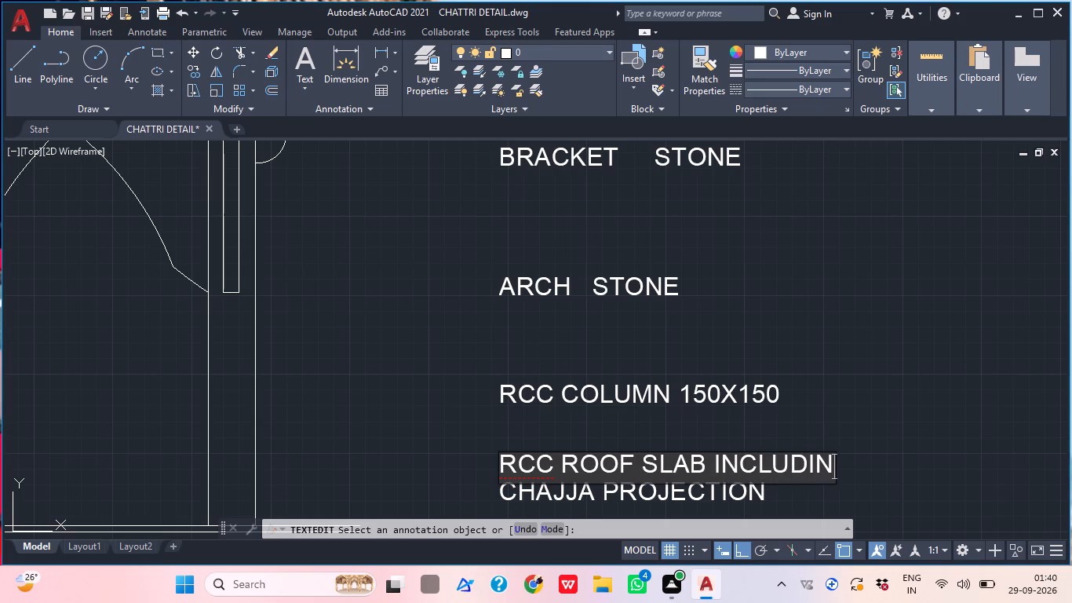
pyautogui.press('g')
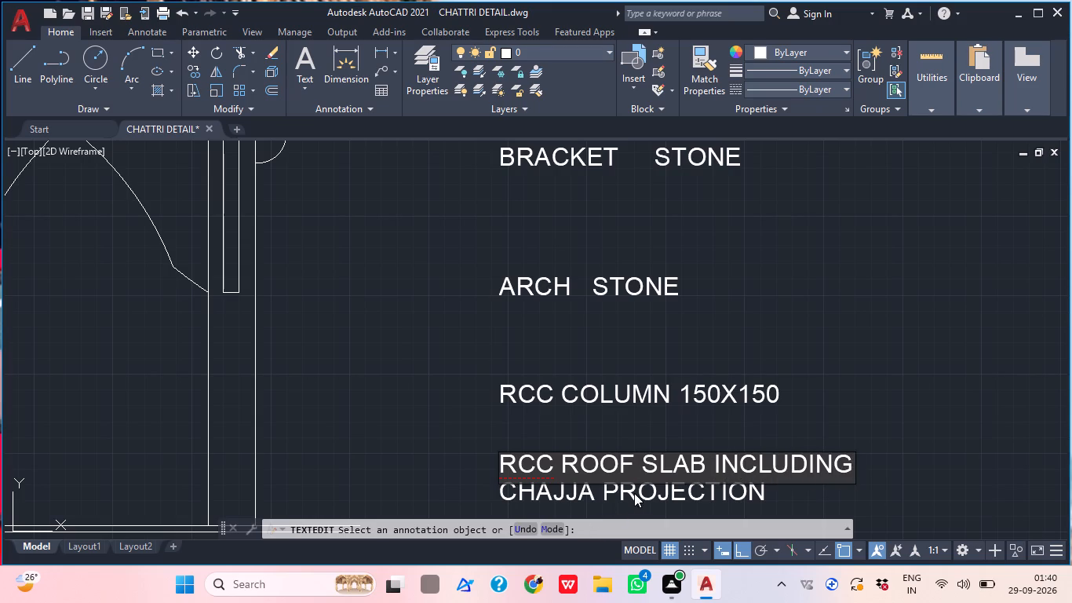
pyautogui.click(634, 493)
# Replace the CHAJJA PROJECTION text below the RCC ROOF SLAB INCLUDING line with ROOF TREATMENT.
pyautogui.click(611, 496)
pyautogui.click(611, 496)
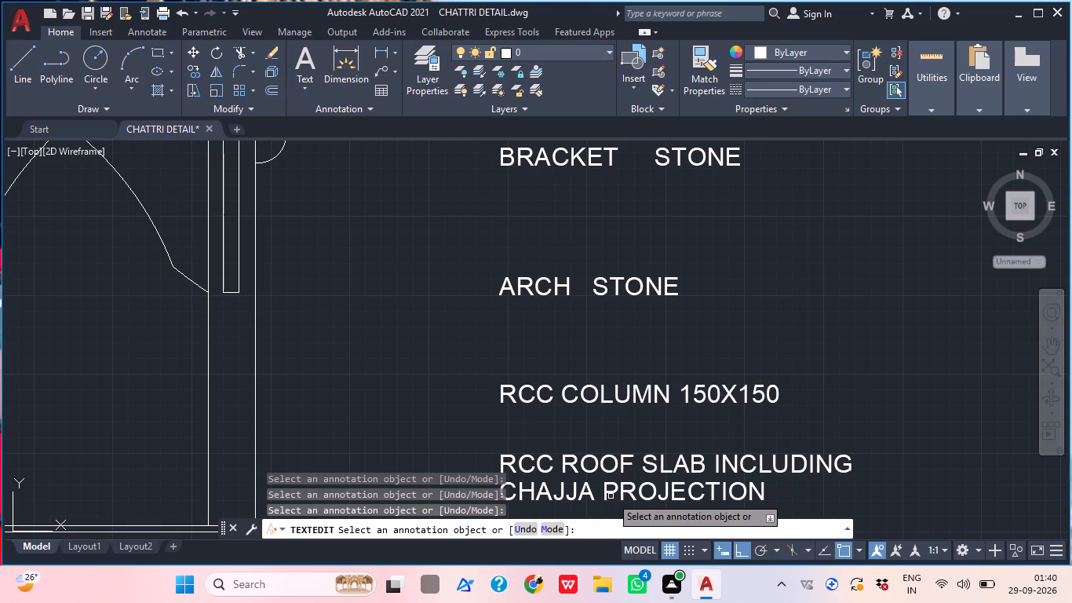
pyautogui.click(611, 496)
pyautogui.moveTo(625, 483); pyautogui.dragTo(650, 320, button='middle')
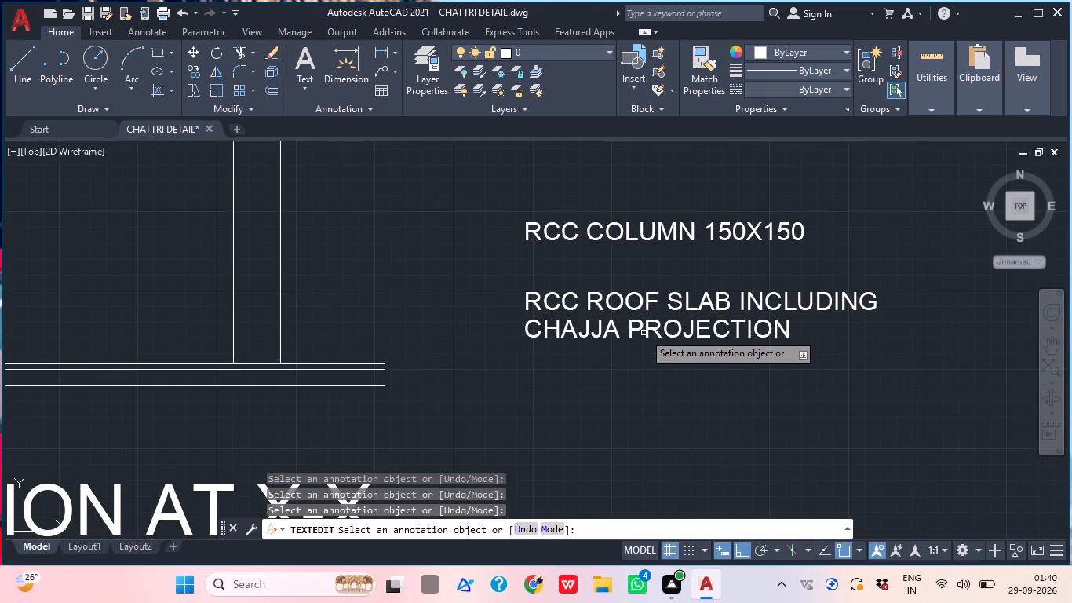
pyautogui.click(644, 333)
pyautogui.click(633, 329)
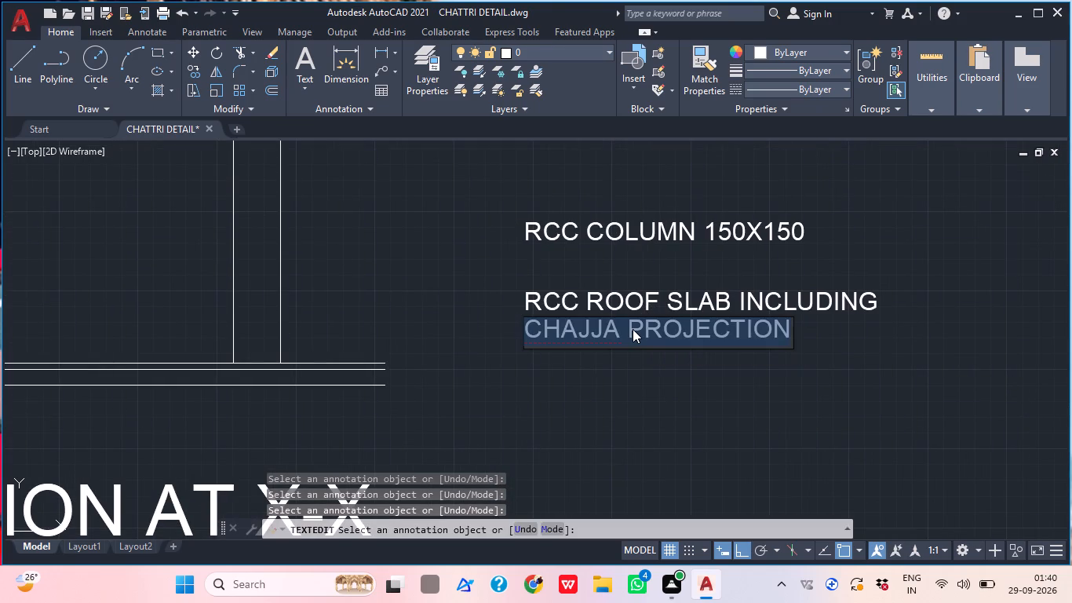
pyautogui.write('ROOF')
pyautogui.press('space')
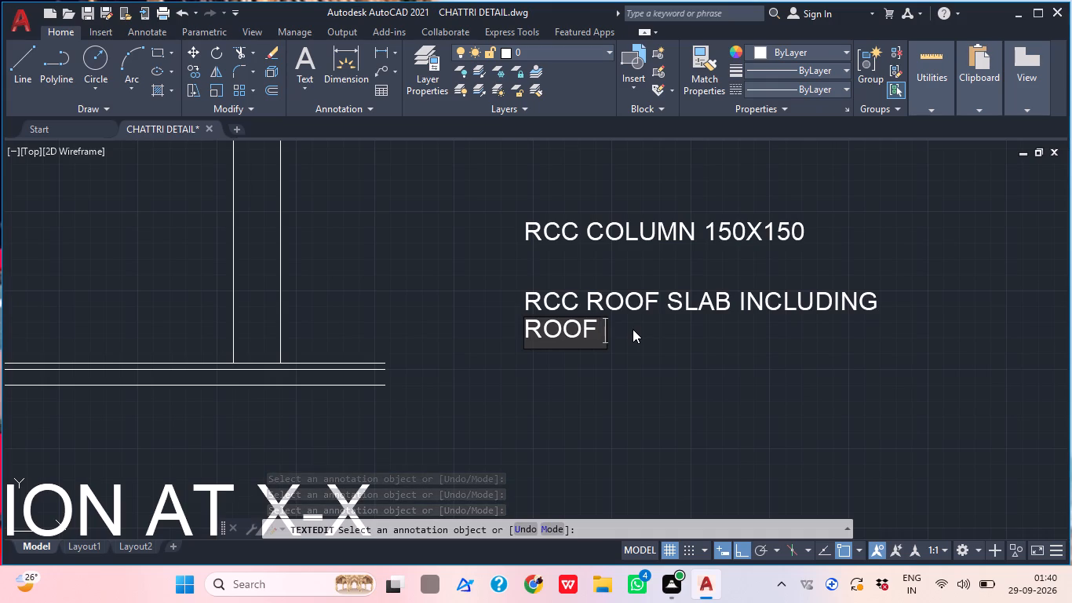
pyautogui.write('TREATMENT')
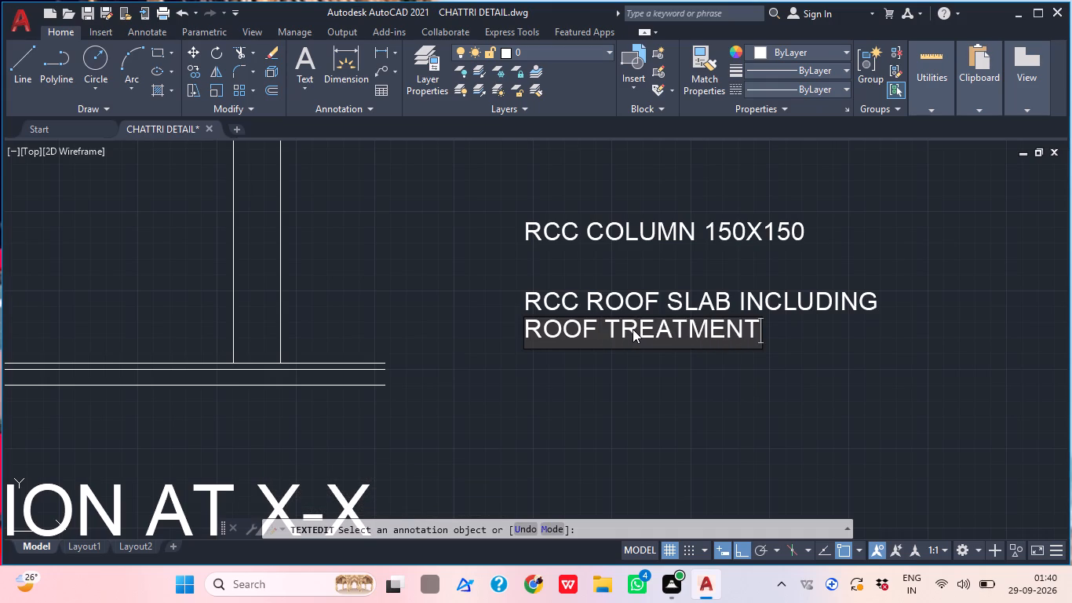
pyautogui.click(740, 369)
pyautogui.moveTo(866, 328); pyautogui.dragTo(751, 404, button='middle')
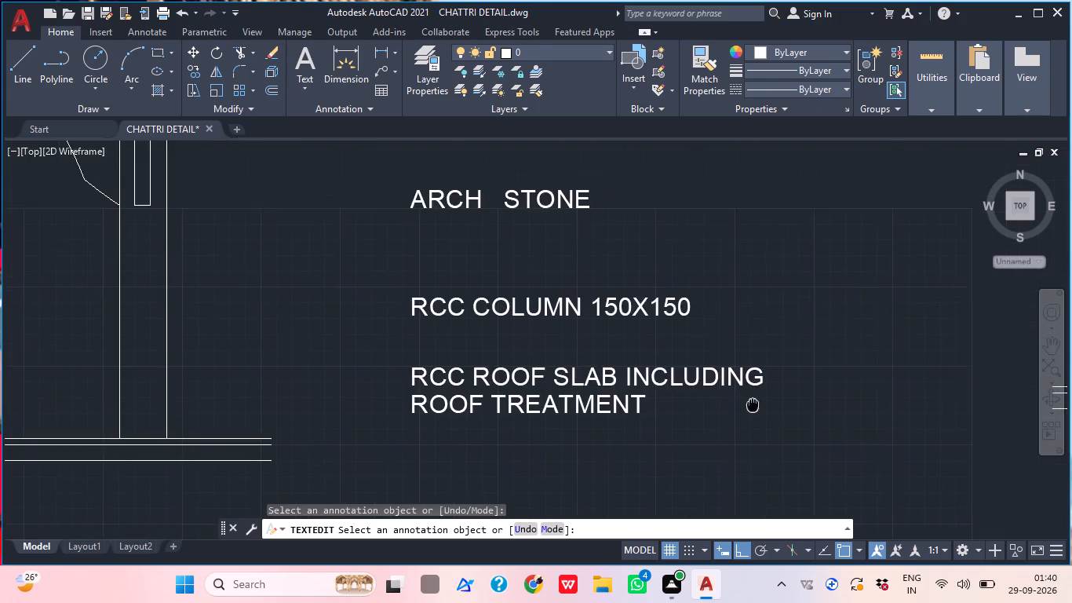
pyautogui.scroll(-3, 745, 404)
pyautogui.press('Escape')
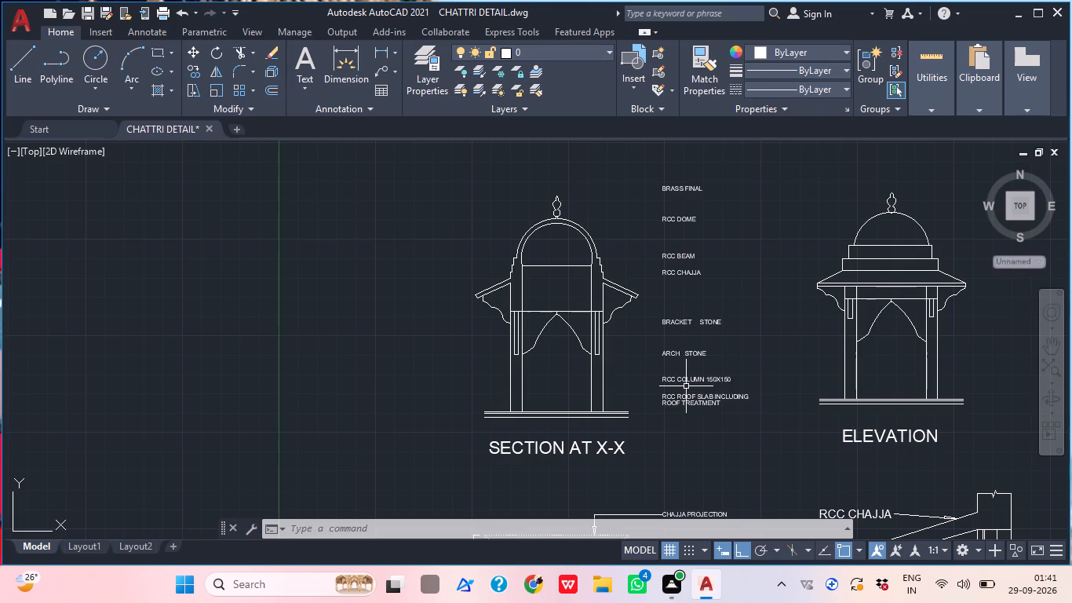
# With ortho off, draw a straight polyline leader about 1290 long from the section's finial to the BRASS FINAL label.
pyautogui.moveTo(709, 344); pyautogui.dragTo(210, 196, button='middle')
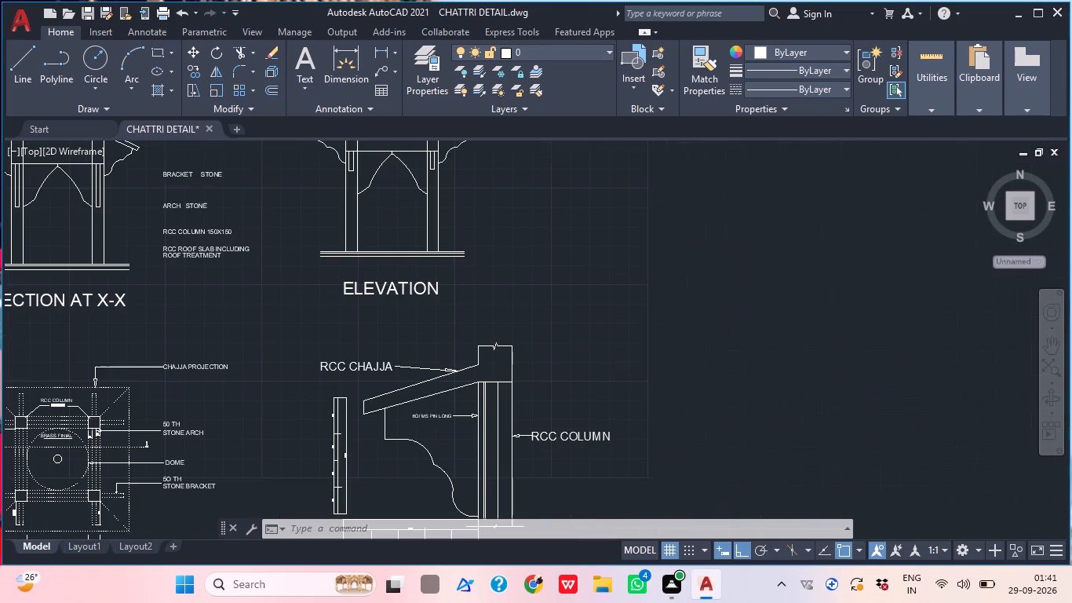
pyautogui.moveTo(269, 302); pyautogui.dragTo(268, 473, button='middle')
pyautogui.moveTo(198, 413); pyautogui.dragTo(247, 397, button='middle')
pyautogui.scroll(1, 194, 319)
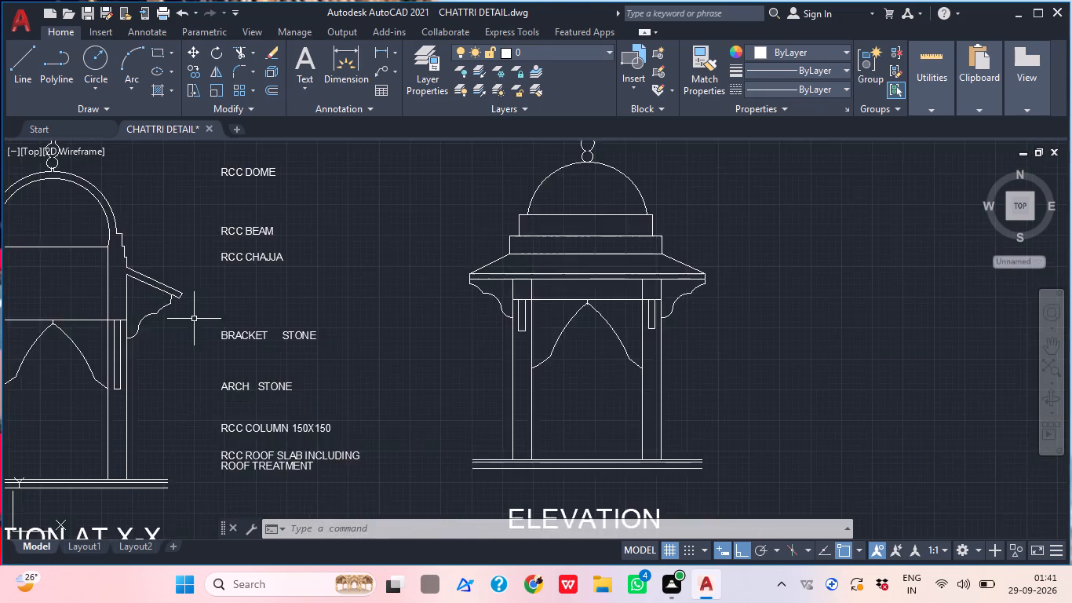
pyautogui.moveTo(194, 319); pyautogui.dragTo(224, 361, button='middle')
pyautogui.moveTo(221, 334); pyautogui.dragTo(267, 382, button='middle')
pyautogui.moveTo(210, 364); pyautogui.dragTo(272, 374, button='middle')
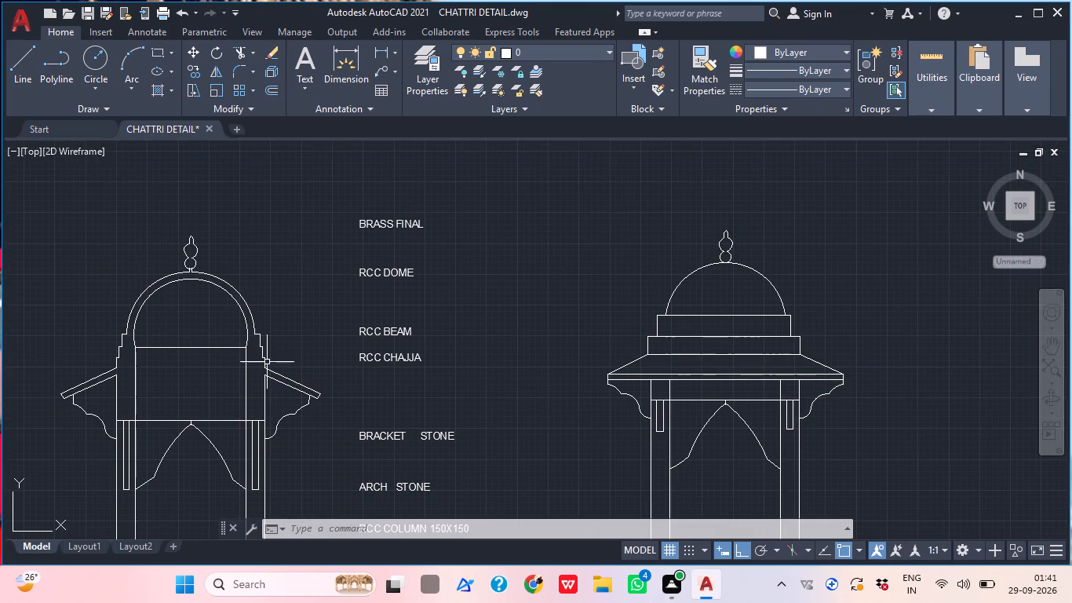
pyautogui.click(38, 68)
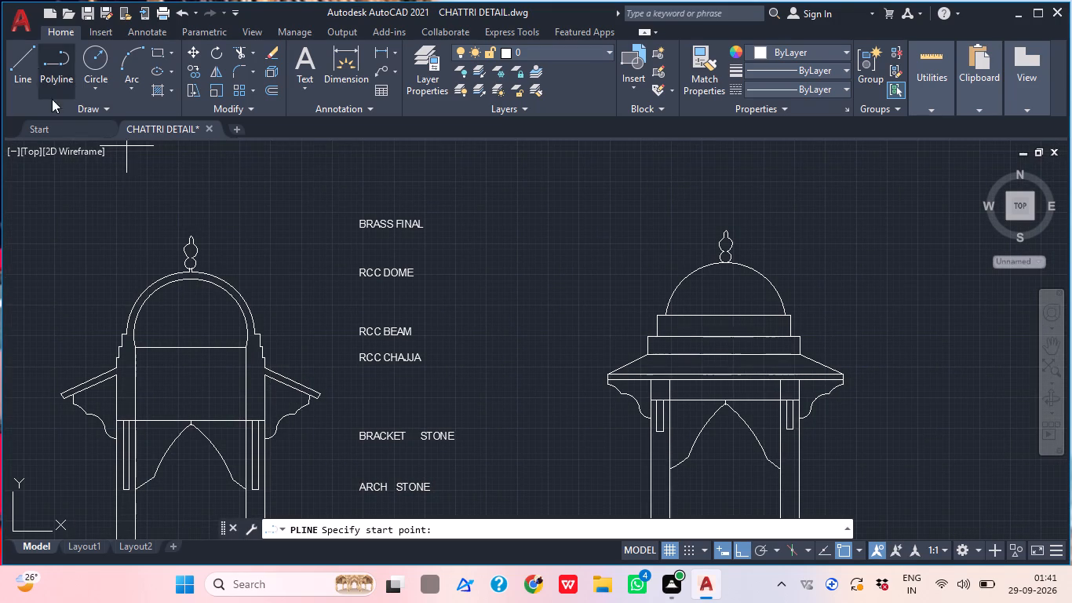
pyautogui.scroll(1, 141, 220)
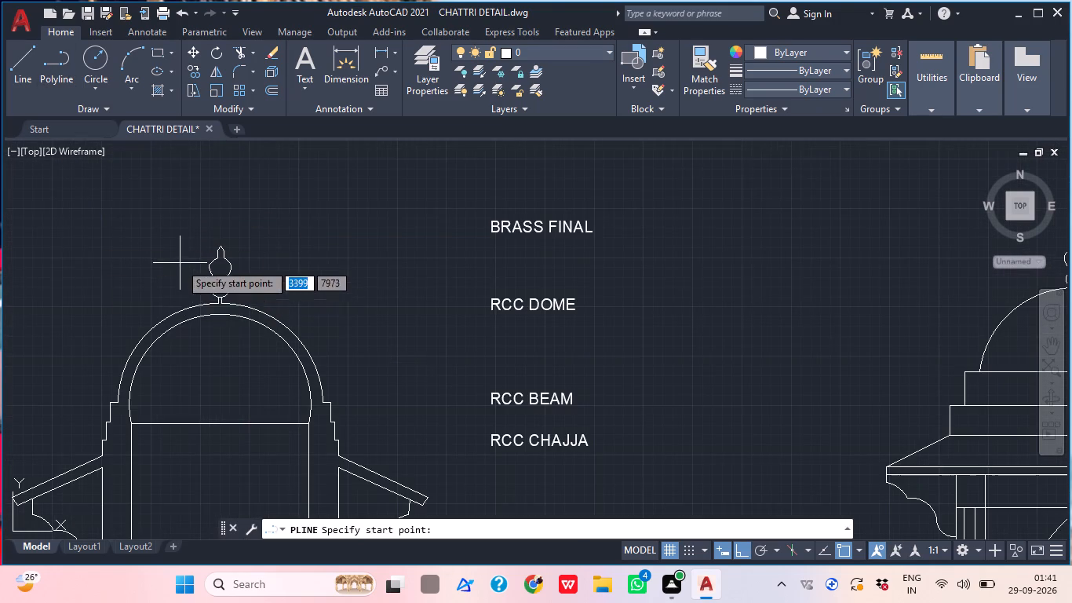
pyautogui.scroll(2, 180, 263)
pyautogui.click(308, 270)
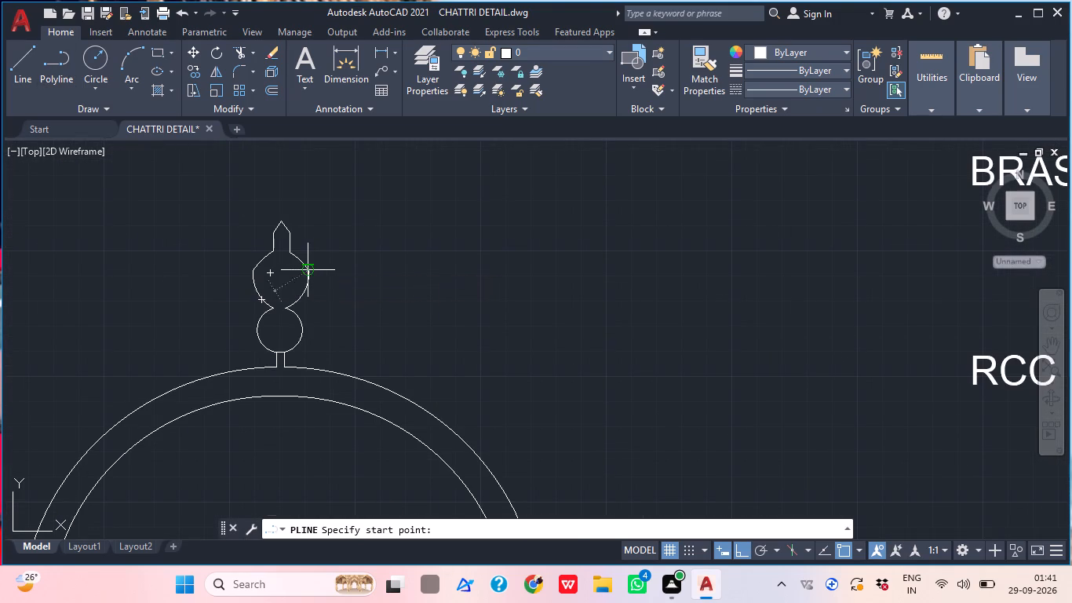
pyautogui.scroll(-3, 344, 258)
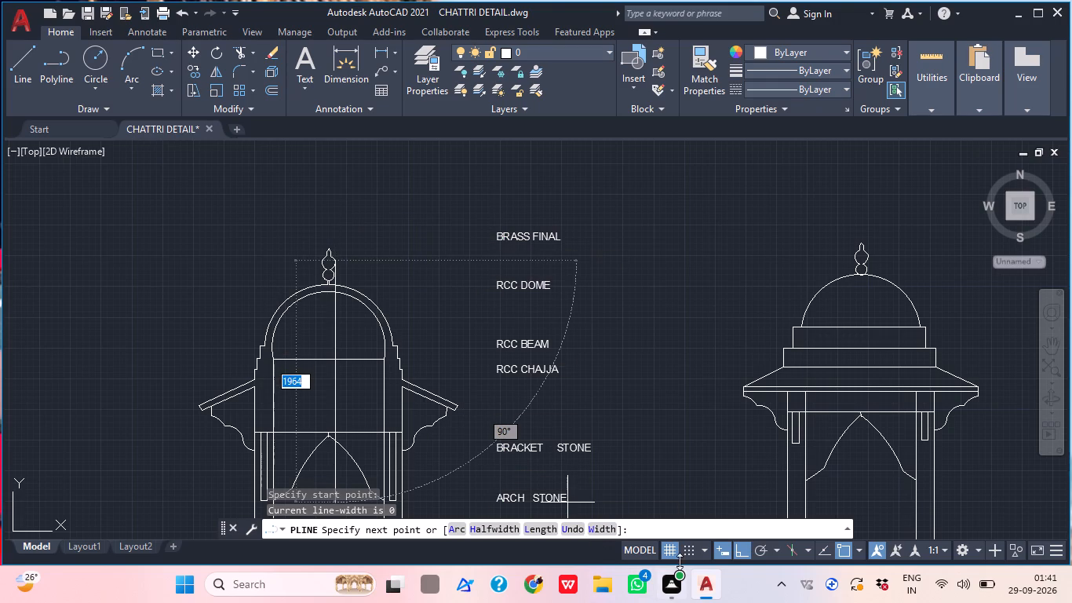
pyautogui.moveTo(742, 554); pyautogui.dragTo(742, 543)
pyautogui.scroll(2, 591, 208)
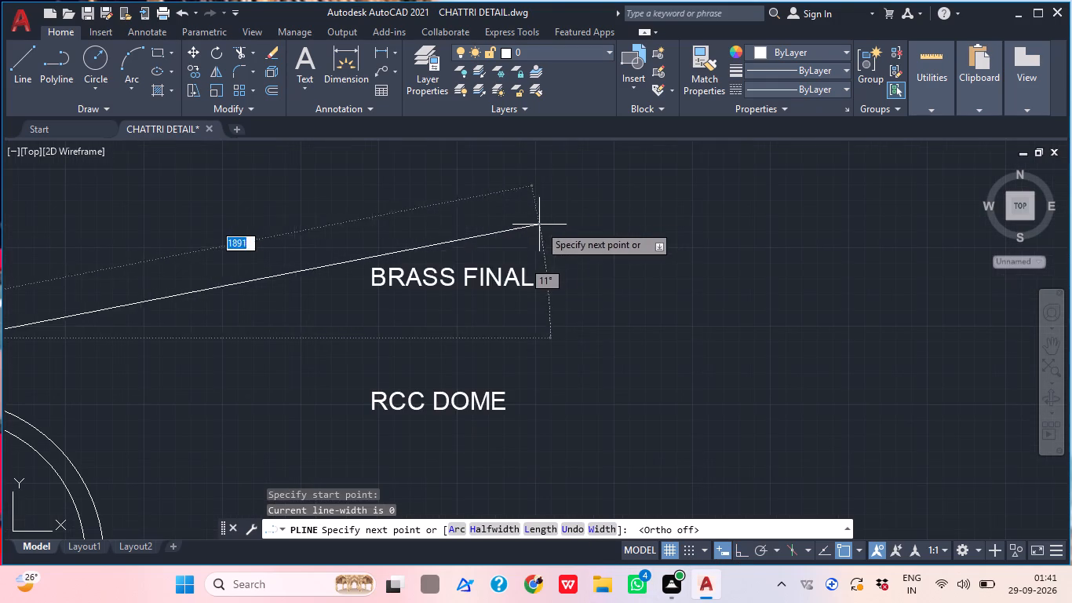
pyautogui.scroll(4, 355, 291)
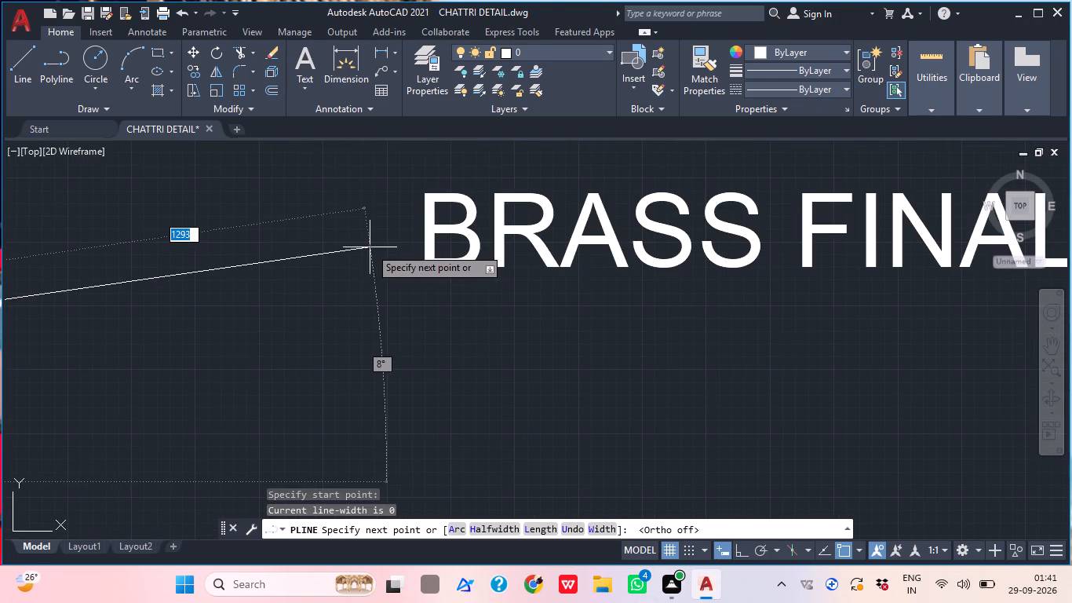
pyautogui.click(373, 243)
pyautogui.scroll(-1, 375, 243)
pyautogui.scroll(1, 375, 243)
pyautogui.scroll(-1, 375, 243)
pyautogui.moveTo(389, 251); pyautogui.dragTo(485, 253, button='middle')
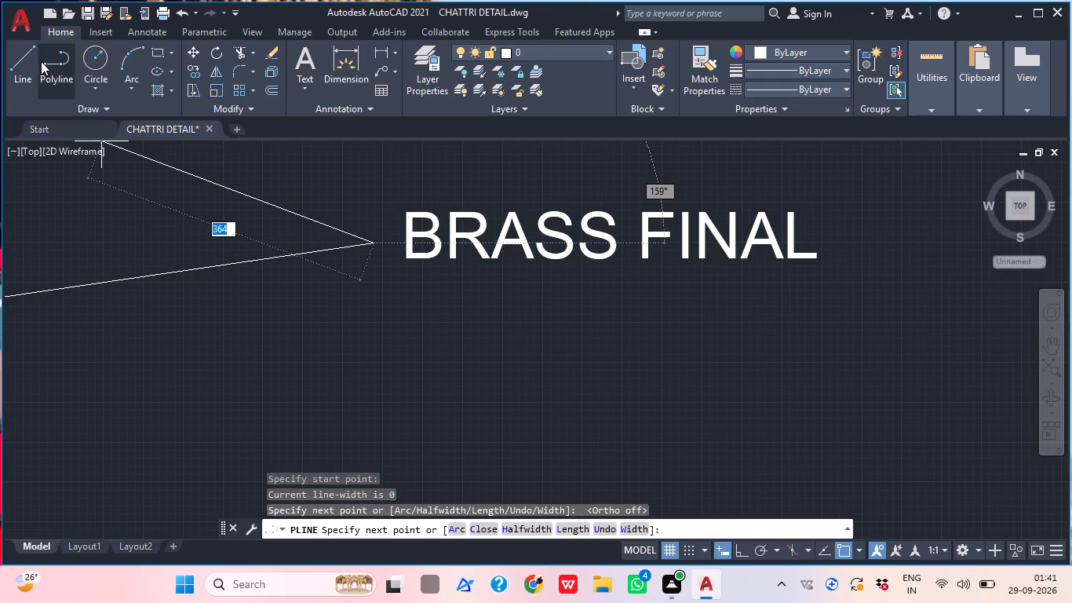
# Draw a leader line from the outer curve of the section's dome to the RCC DOME label.
pyautogui.click(34, 61)
pyautogui.scroll(-3, 188, 100)
pyautogui.scroll(-4, 338, 199)
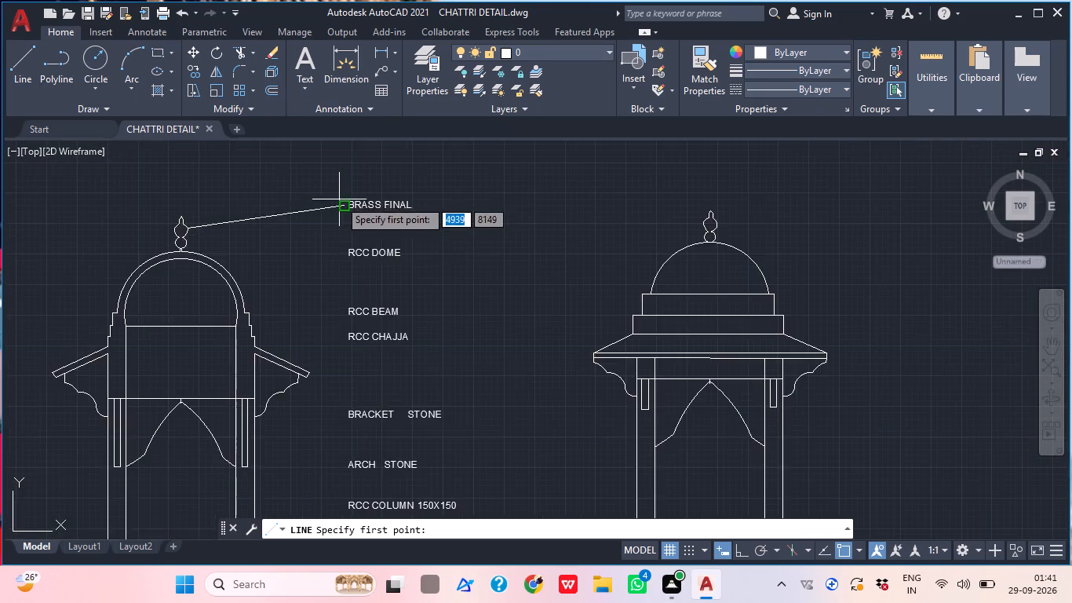
pyautogui.moveTo(321, 236); pyautogui.dragTo(428, 214, button='middle')
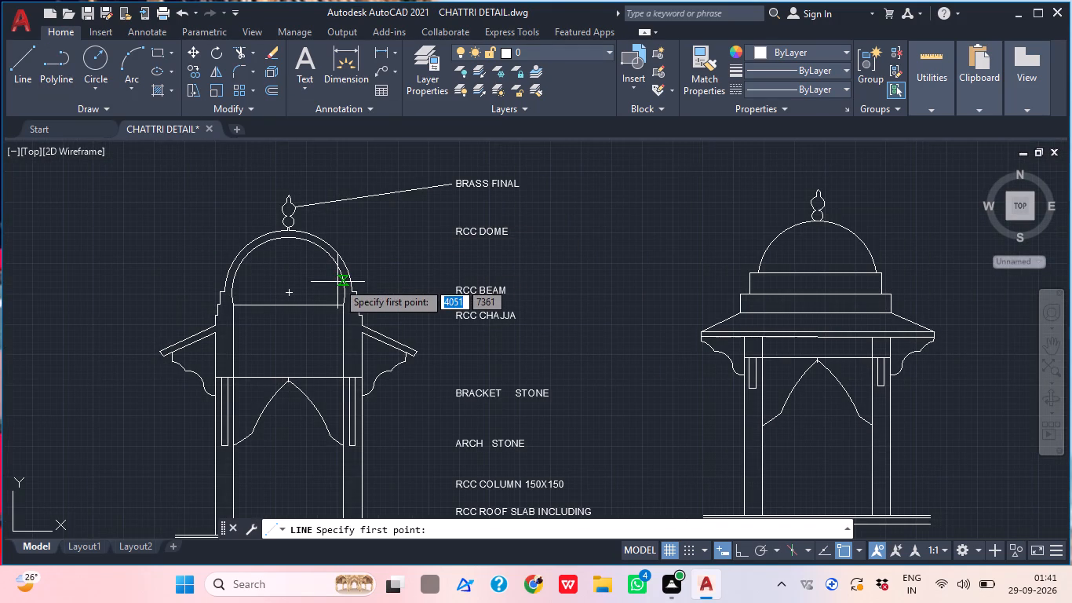
pyautogui.scroll(1, 331, 280)
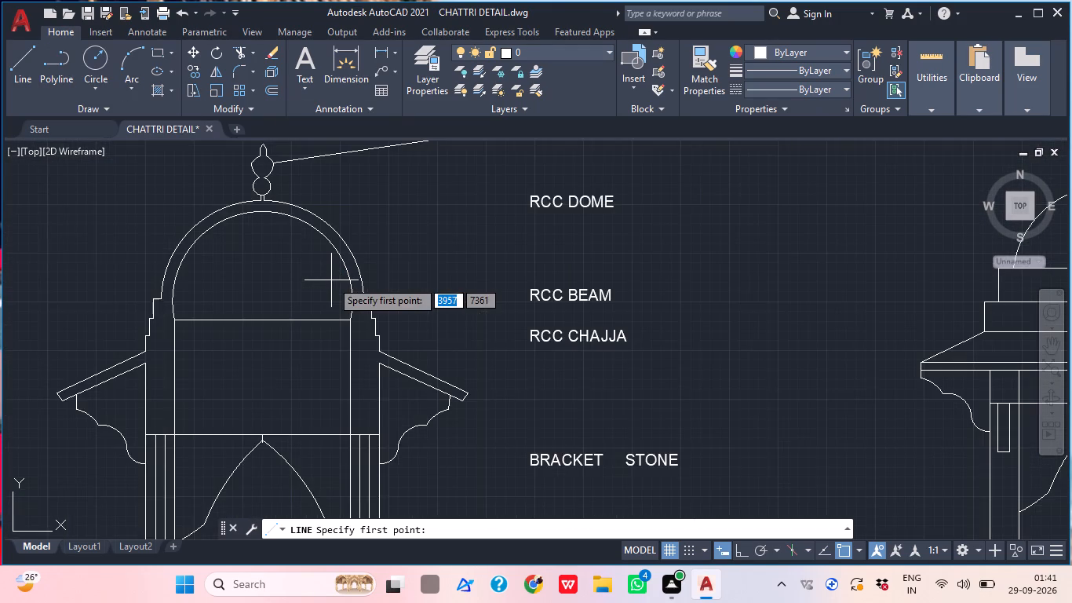
pyautogui.scroll(1, 330, 280)
pyautogui.click(314, 174)
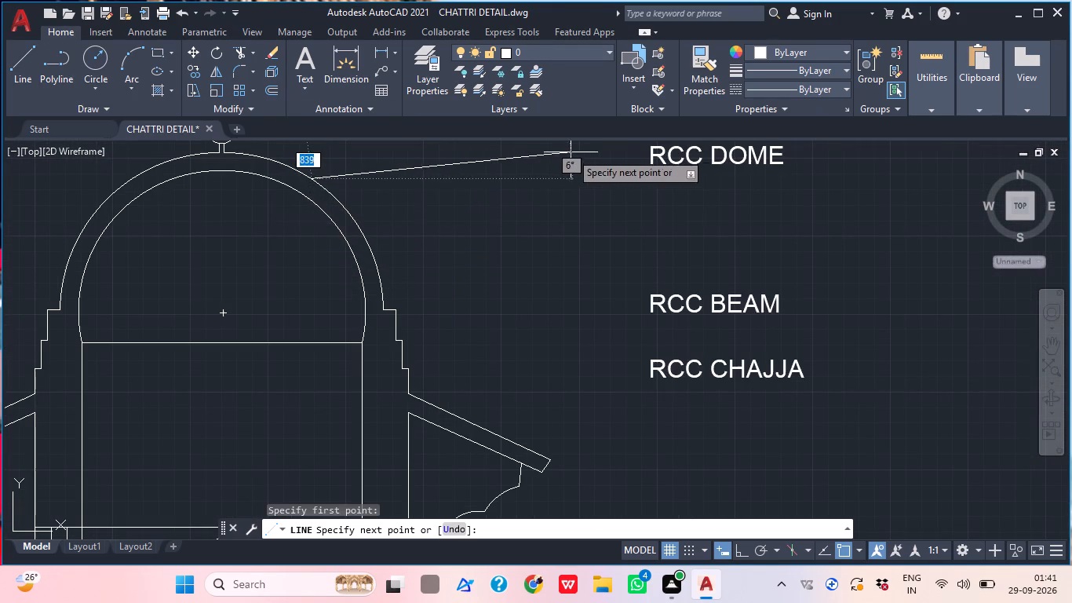
pyautogui.click(635, 159)
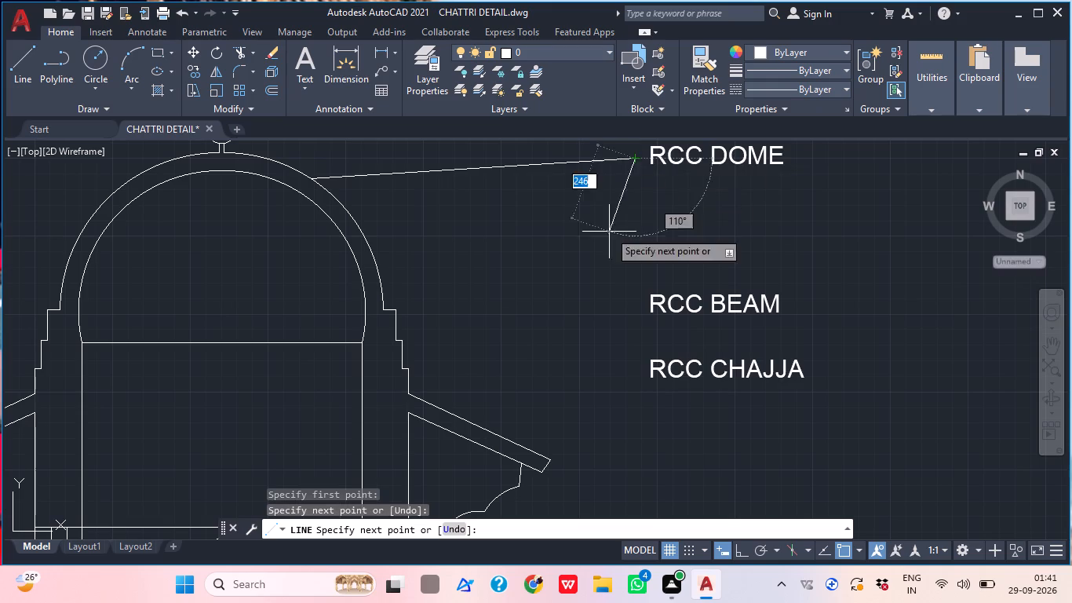
# Draw a leader line from the stepped beam edge below the section's dome to the RCC BEAM label.
pyautogui.click(29, 69)
pyautogui.scroll(-3, 297, 219)
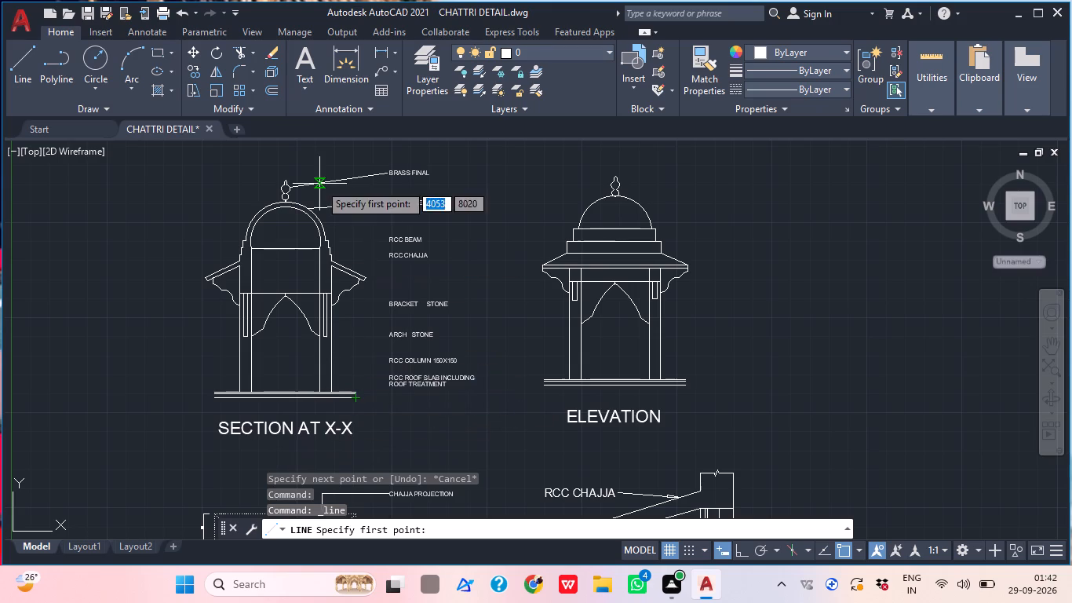
pyautogui.scroll(1, 319, 184)
pyautogui.click(24, 57)
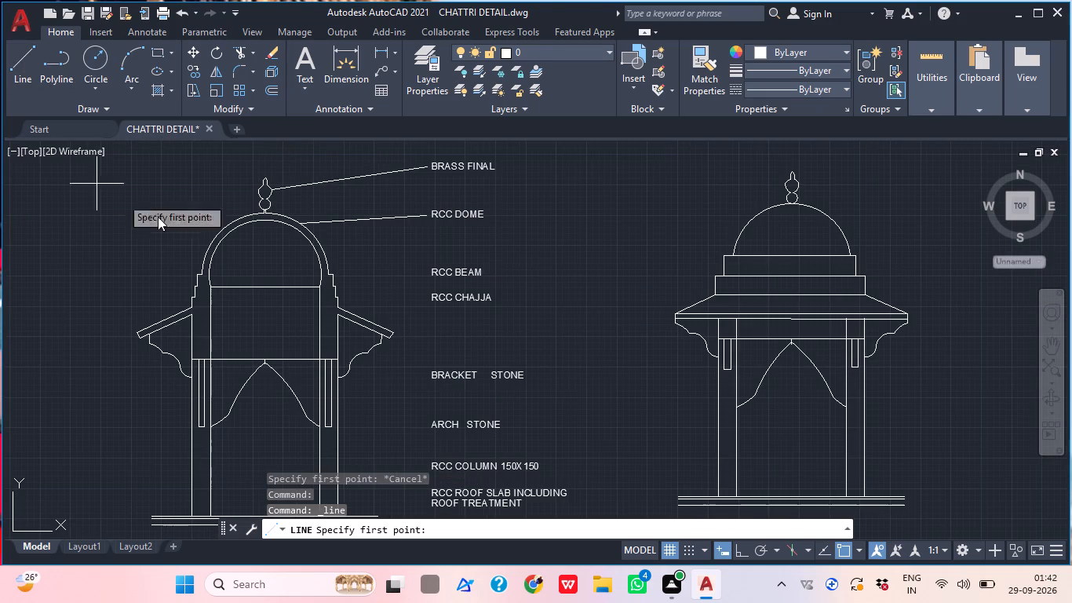
pyautogui.scroll(3, 289, 256)
pyautogui.moveTo(584, 342); pyautogui.dragTo(323, 316, button='middle')
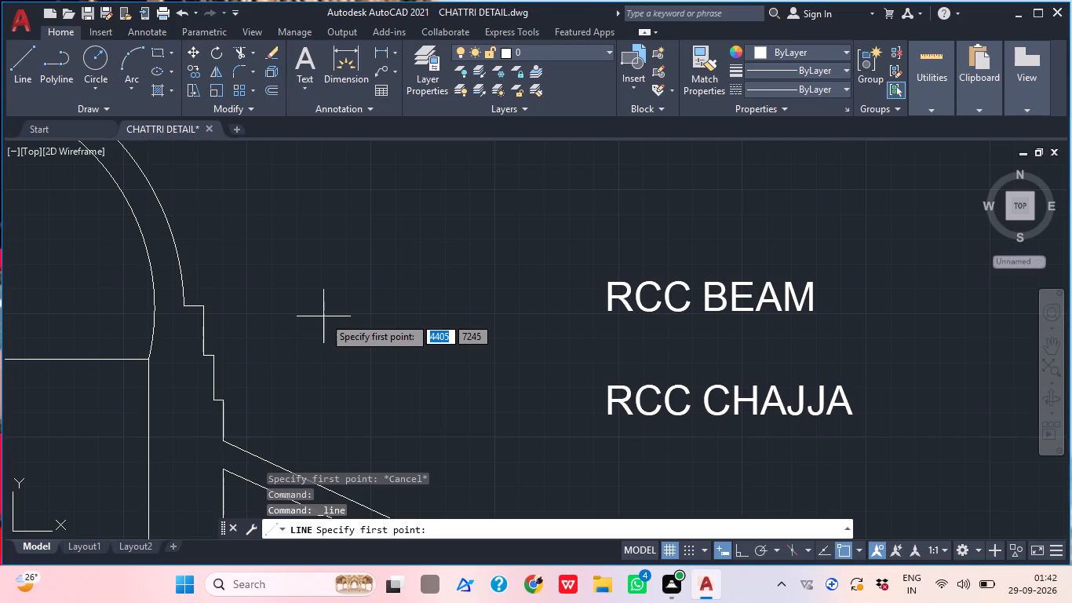
pyautogui.click(204, 322)
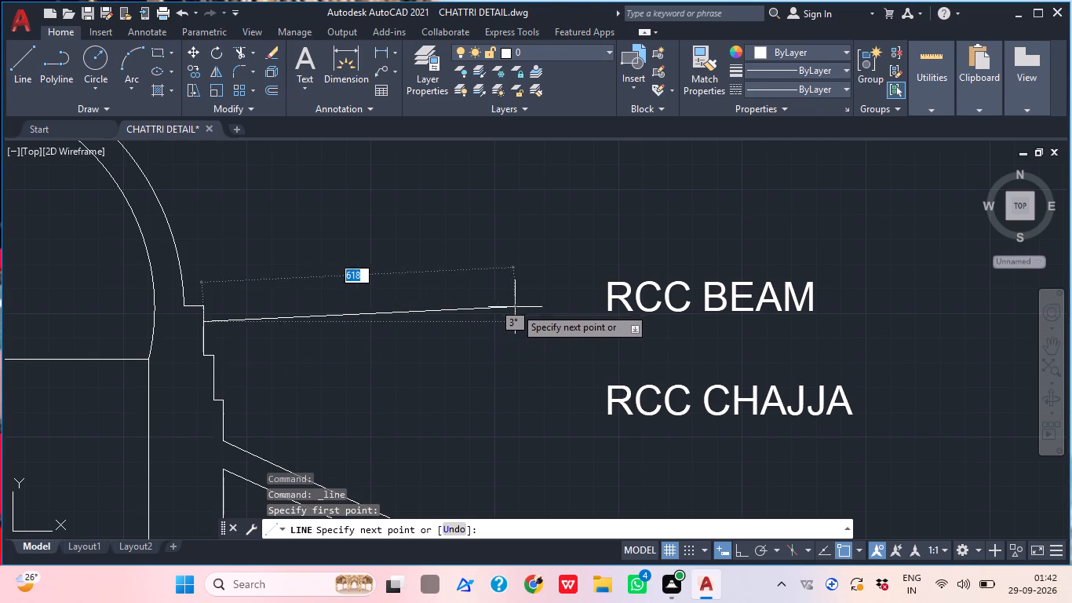
pyautogui.click(578, 298)
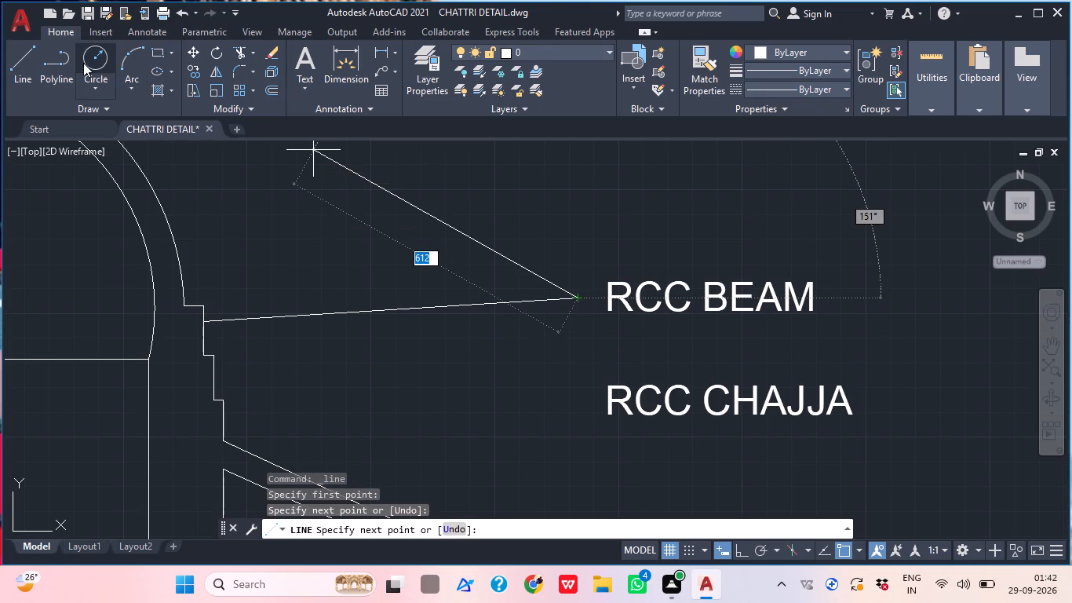
# Draw a bent leader line from the chajja's sloping top edge, rising about 243 and running across to the RCC CHAJJA label.
pyautogui.click(6, 68)
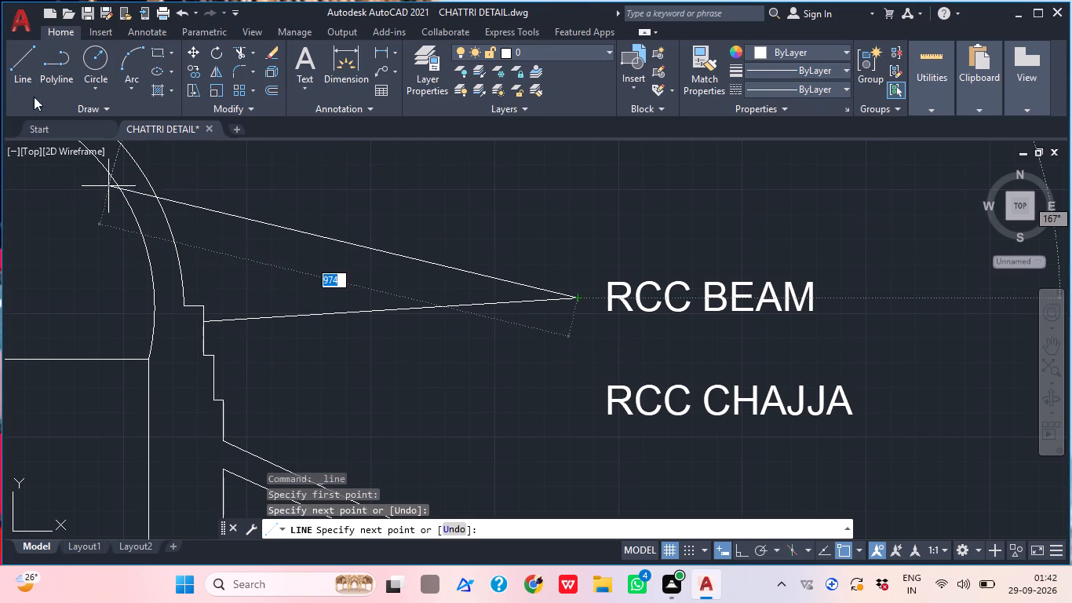
pyautogui.click(8, 65)
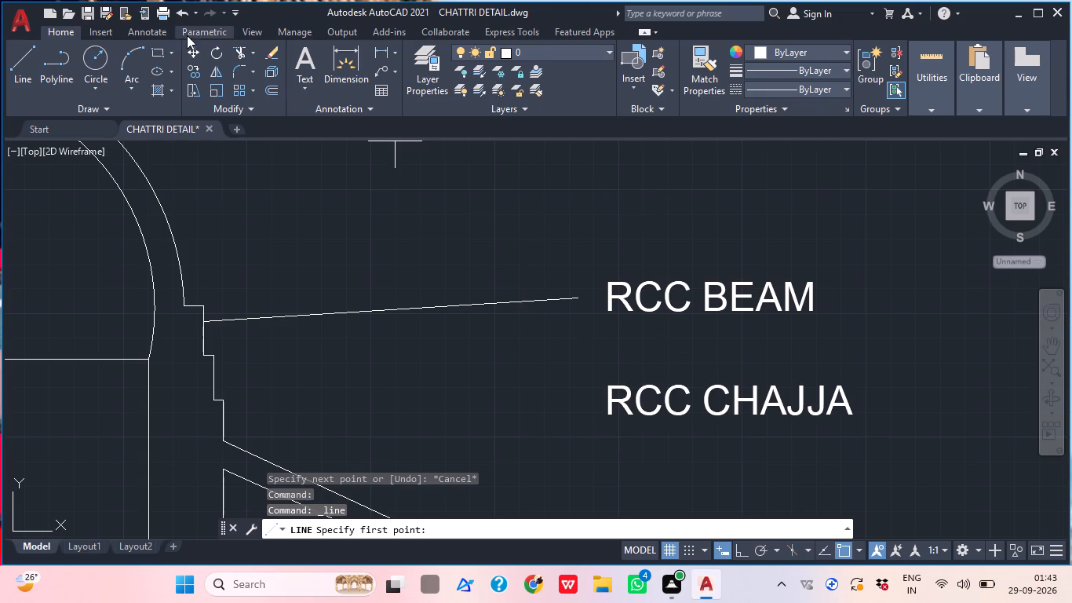
pyautogui.click(27, 67)
pyautogui.moveTo(359, 425); pyautogui.dragTo(345, 265, button='middle')
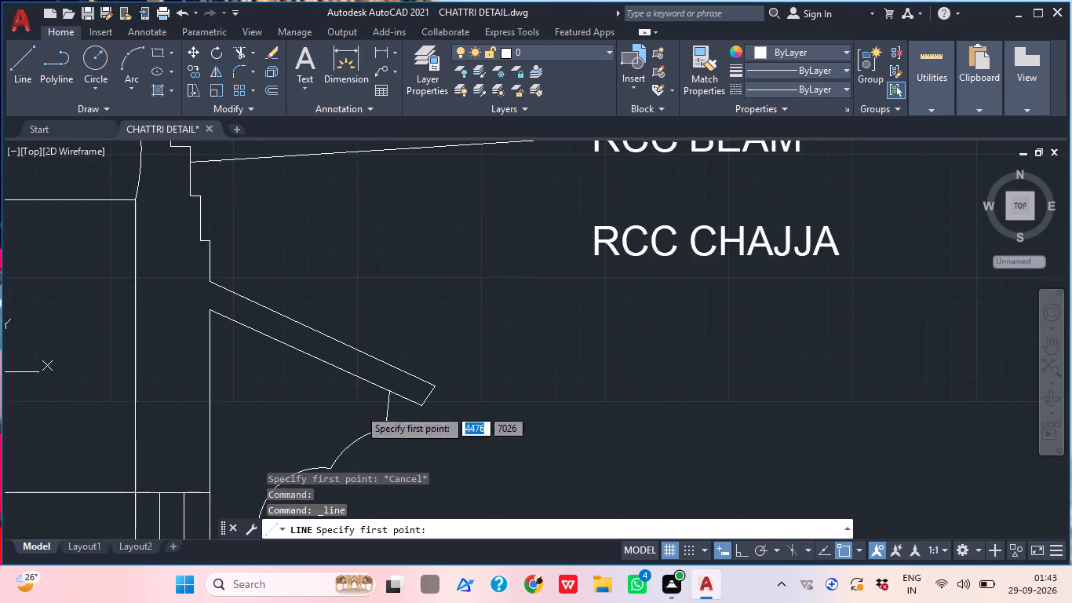
pyautogui.click(368, 355)
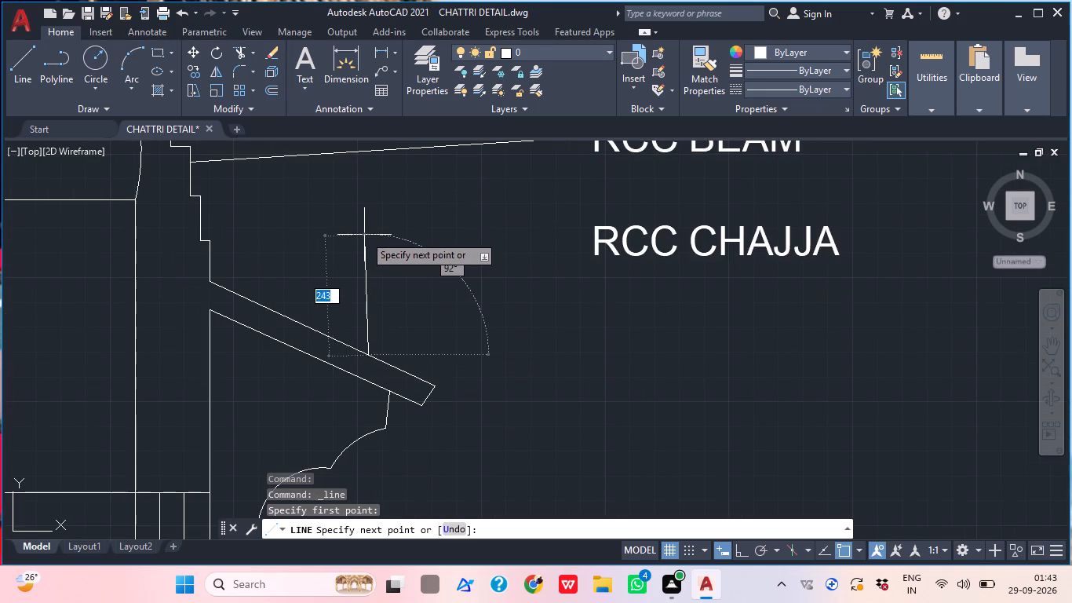
pyautogui.click(364, 235)
pyautogui.click(559, 236)
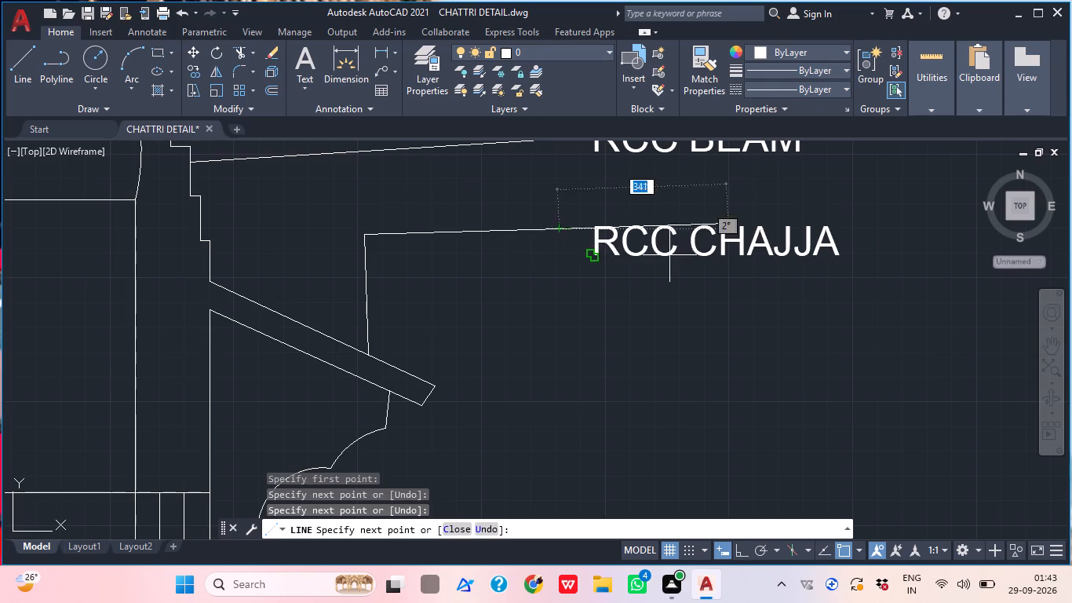
# Draw a straight sloping leader line from beside the curved edge of the section's bracket, under the chajja, to the BRACKET STONE label.
pyautogui.click(21, 64)
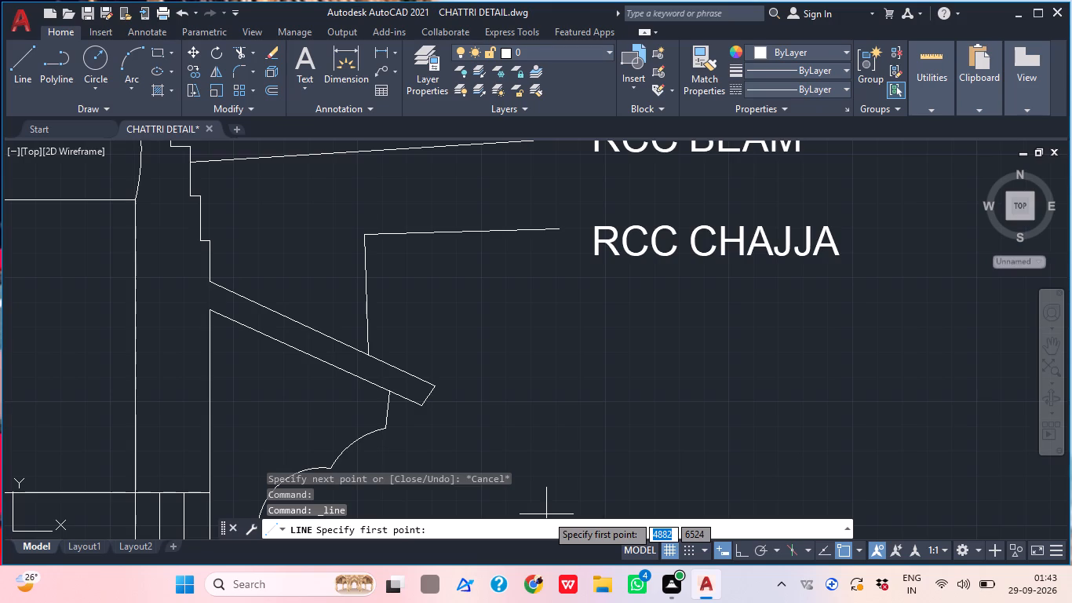
pyautogui.scroll(-3, 556, 335)
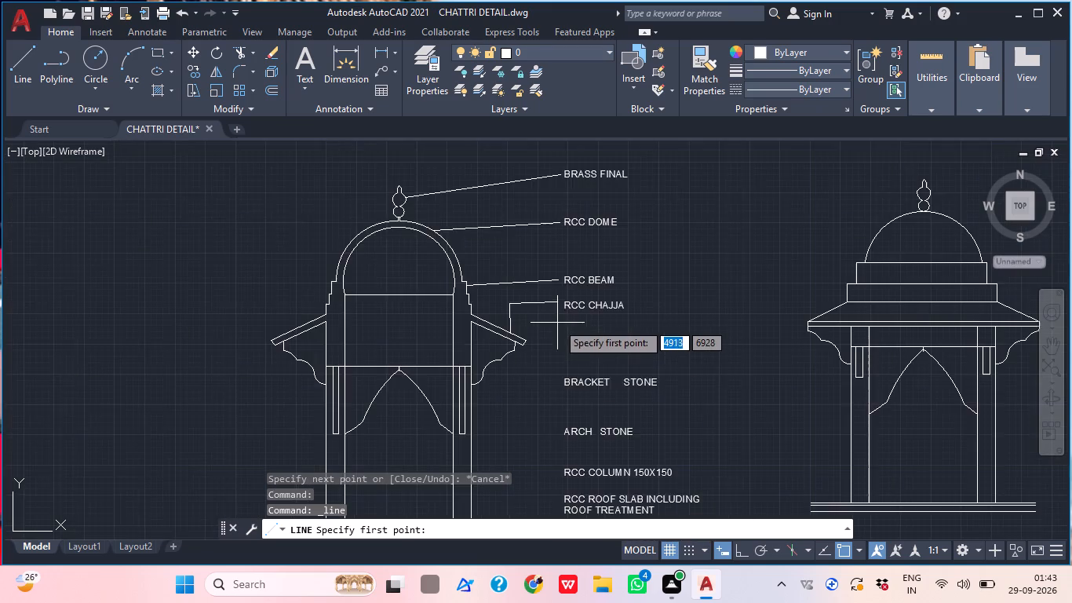
pyautogui.moveTo(568, 367); pyautogui.dragTo(493, 330, button='middle')
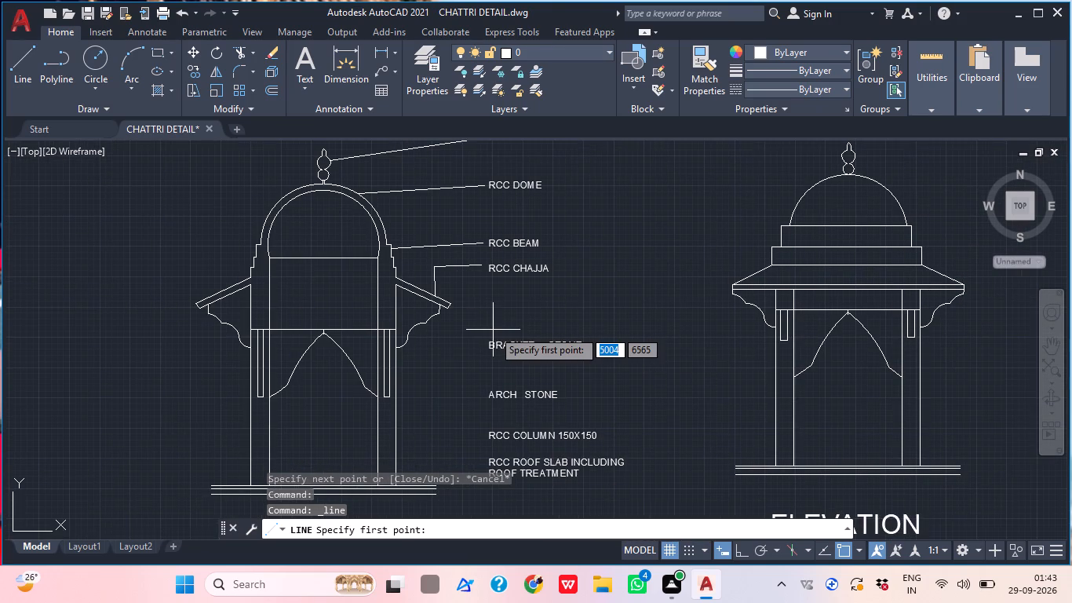
pyautogui.click(27, 68)
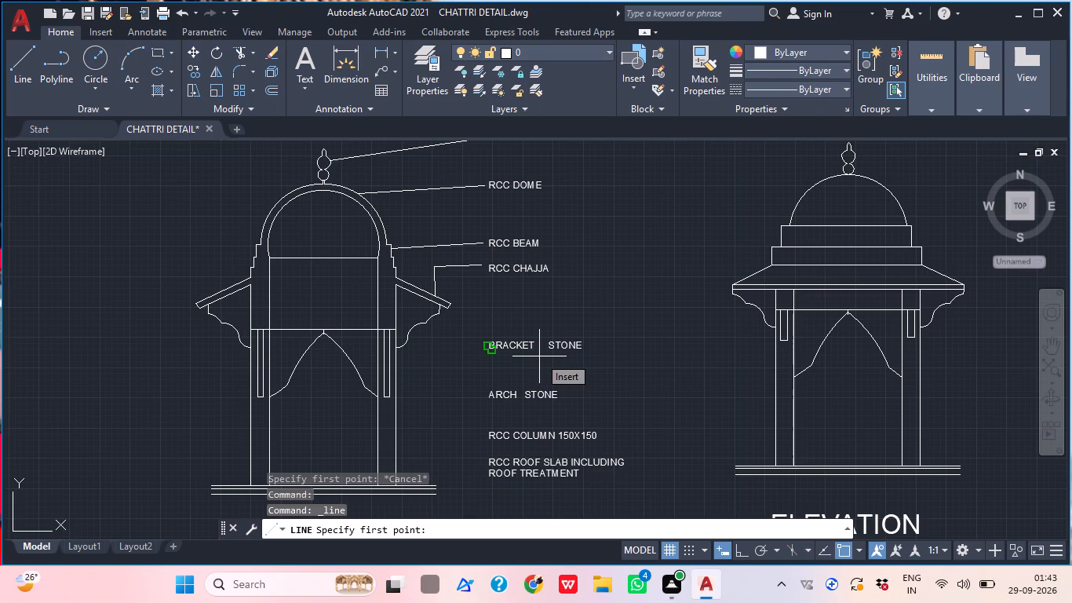
pyautogui.scroll(1, 504, 325)
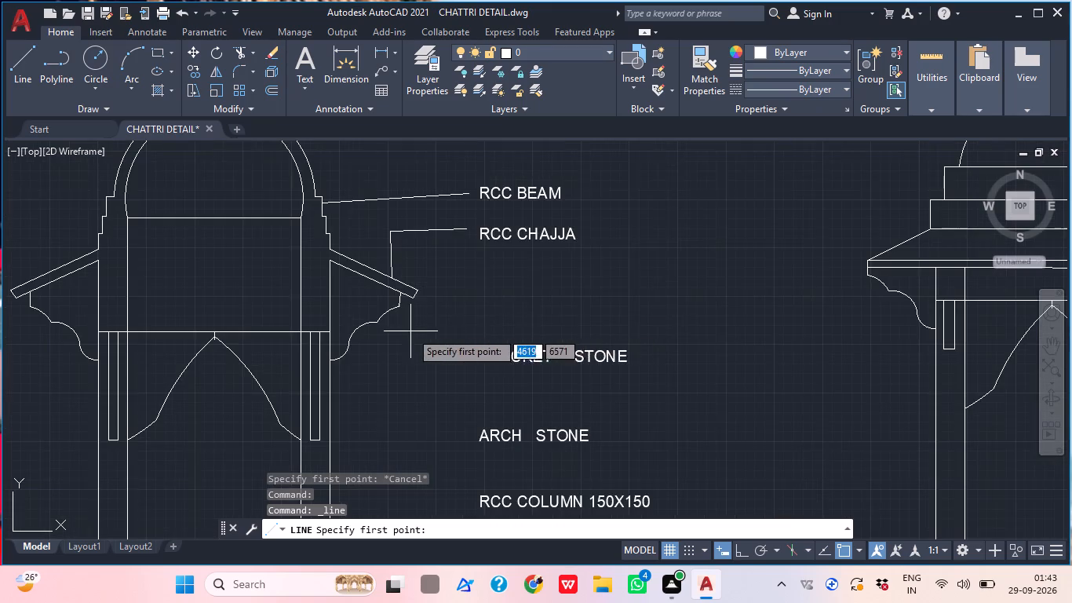
pyautogui.scroll(2, 410, 331)
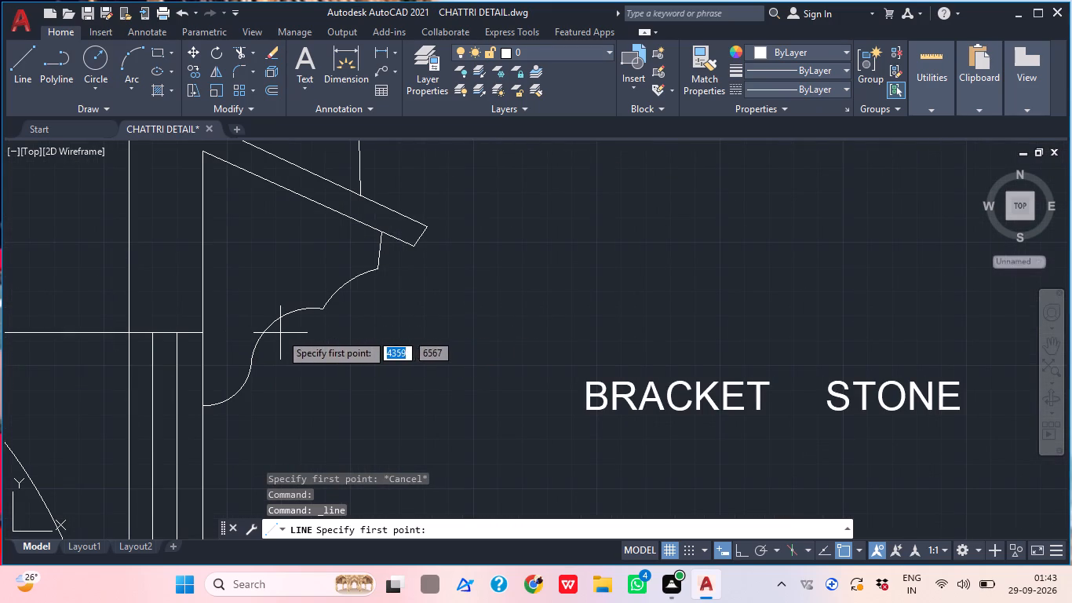
pyautogui.click(280, 333)
pyautogui.click(559, 392)
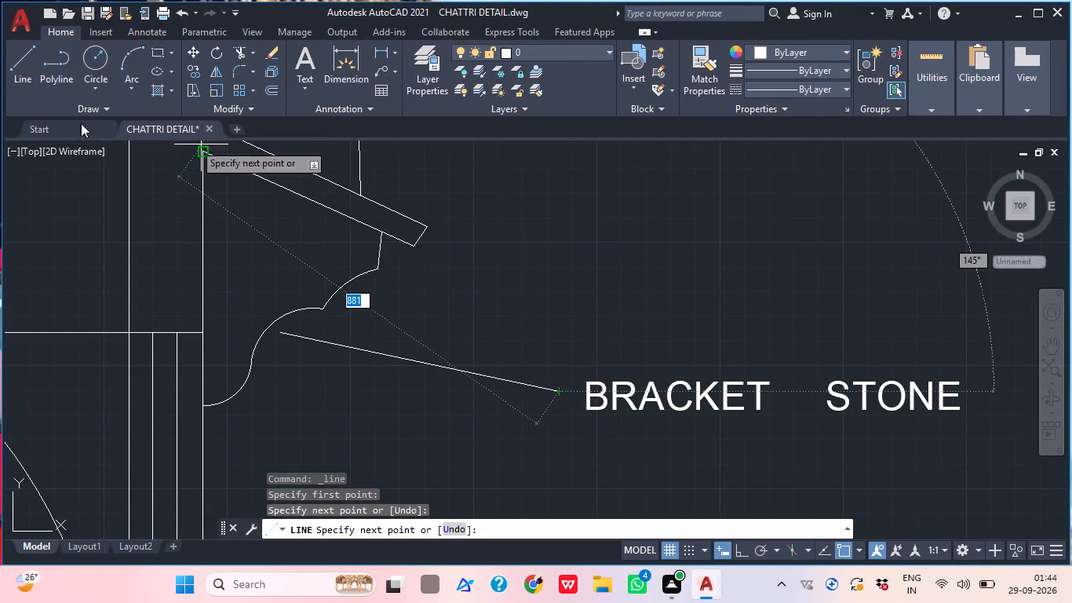
# Draw a nearly horizontal leader line from the narrow strip beside the section's arch, near its lower end, to the ARCH STONE label.
pyautogui.click(20, 65)
pyautogui.scroll(-2, 174, 42)
pyautogui.scroll(-3, 334, 283)
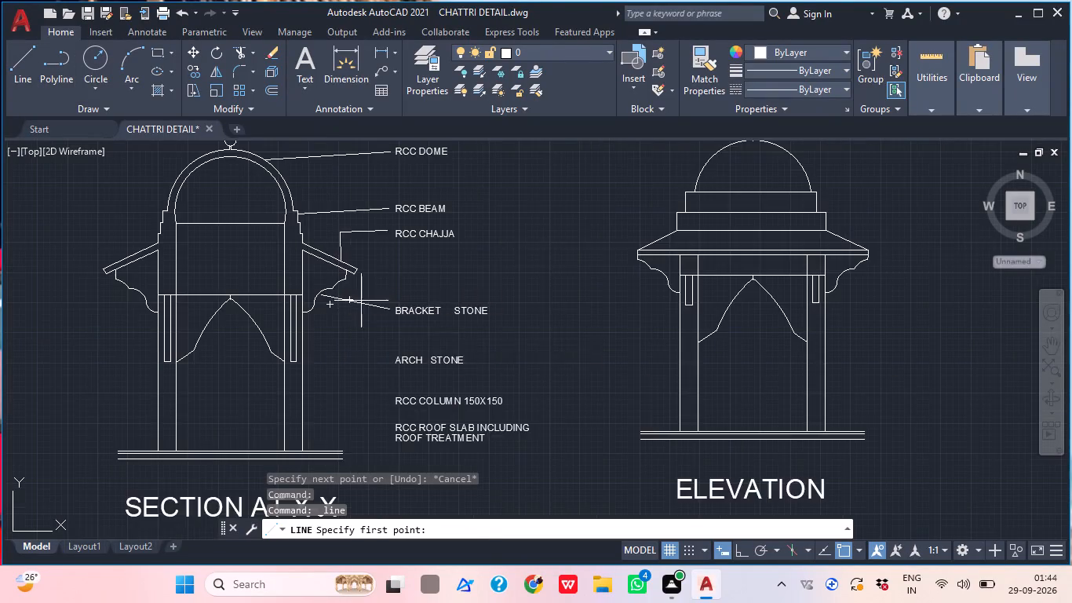
pyautogui.moveTo(436, 338); pyautogui.dragTo(411, 203, button='middle')
pyautogui.scroll(1, 369, 222)
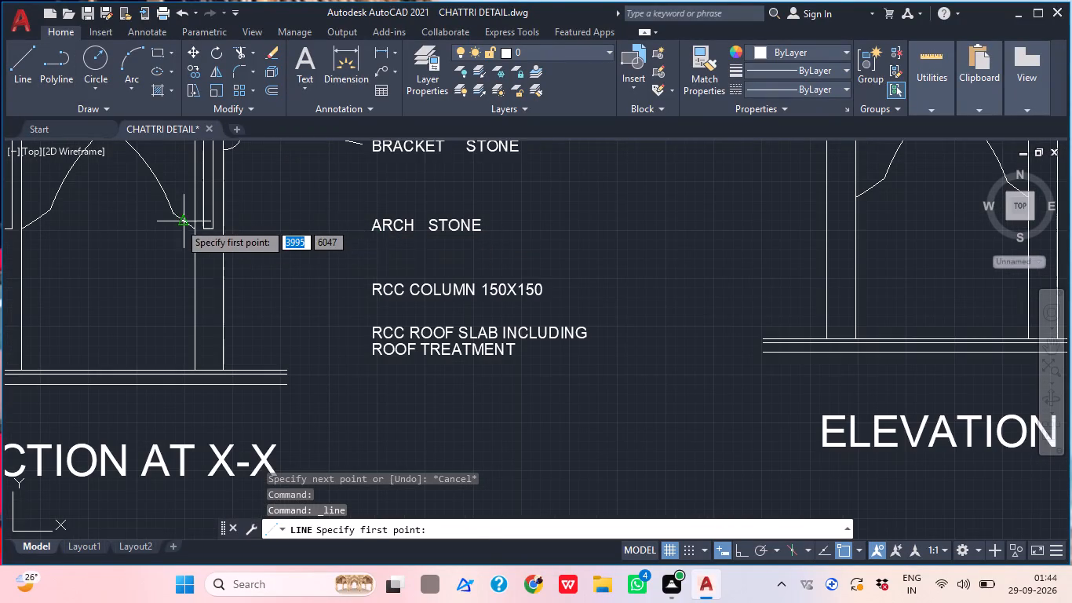
pyautogui.scroll(2, 179, 222)
pyautogui.click(269, 222)
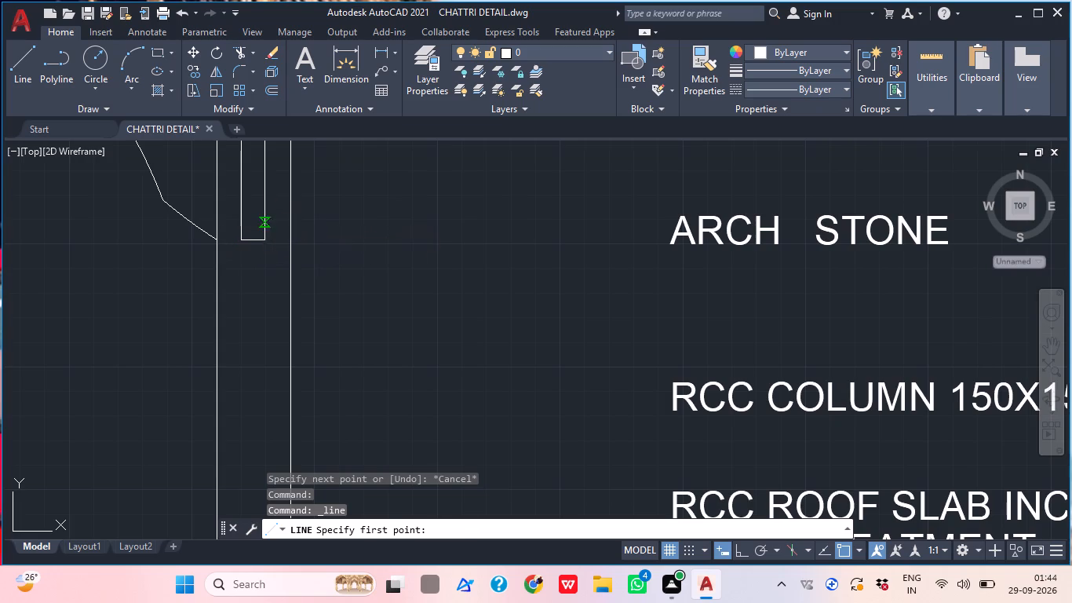
pyautogui.click(647, 228)
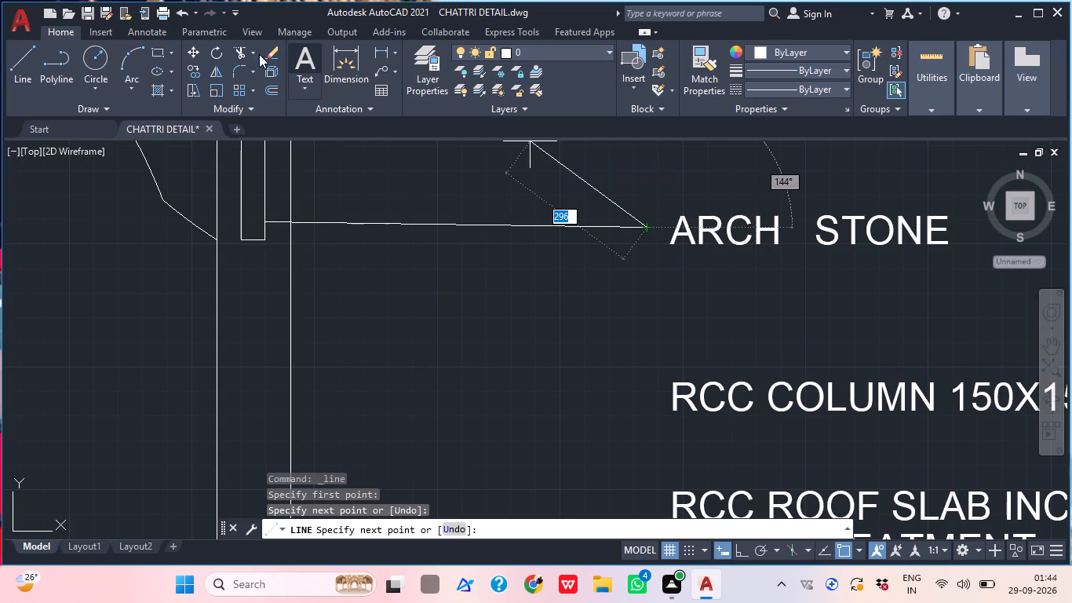
# Draw a slightly rising leader line from the outer edge of the section's column to the RCC COLUMN 150X150 label.
pyautogui.click(19, 57)
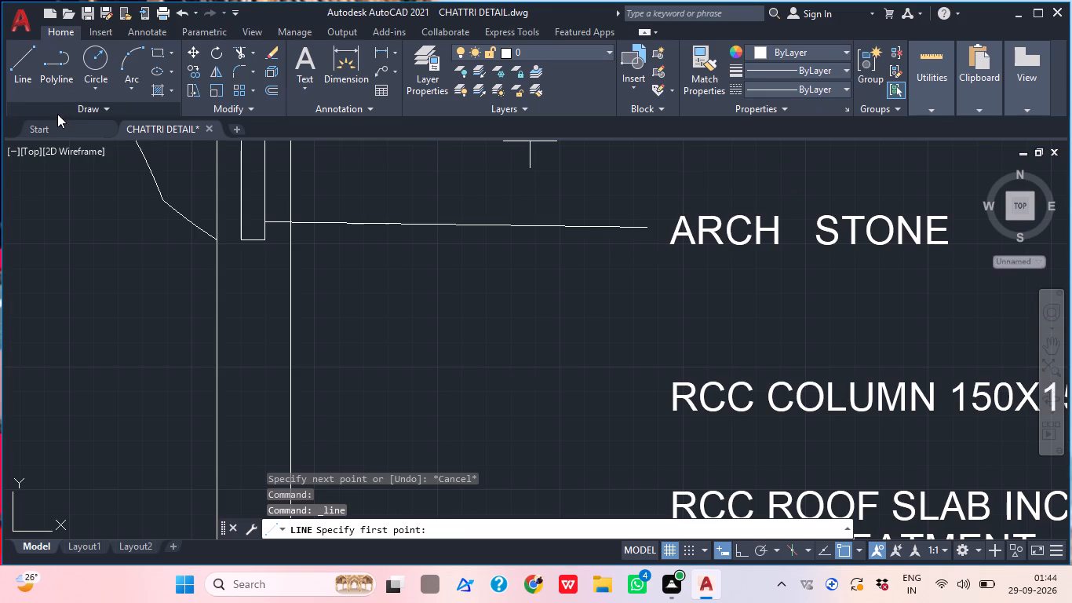
pyautogui.scroll(-1, 57, 112)
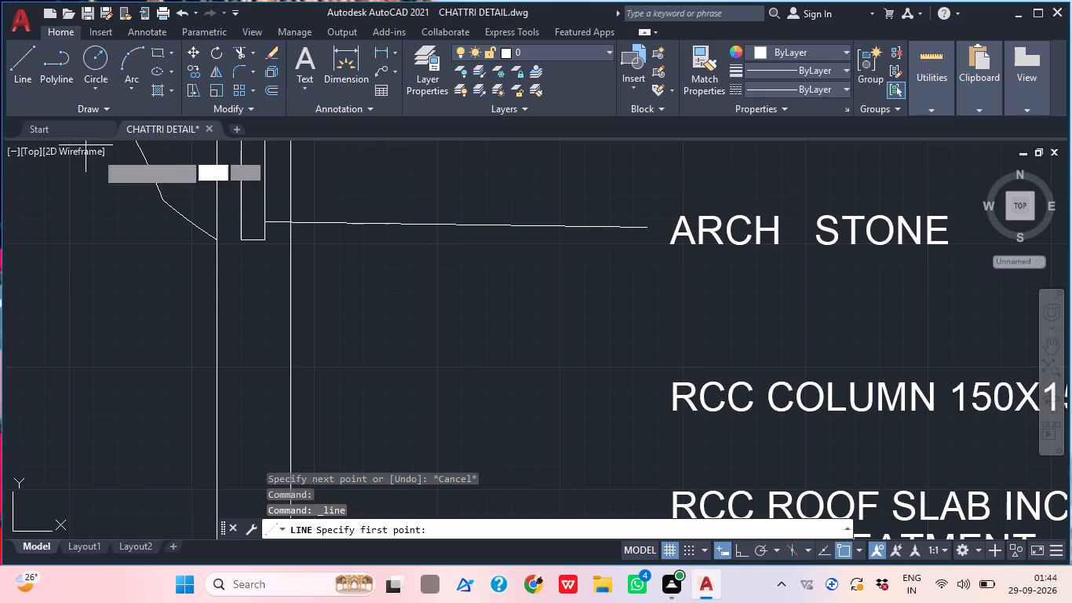
pyautogui.scroll(-2, 177, 166)
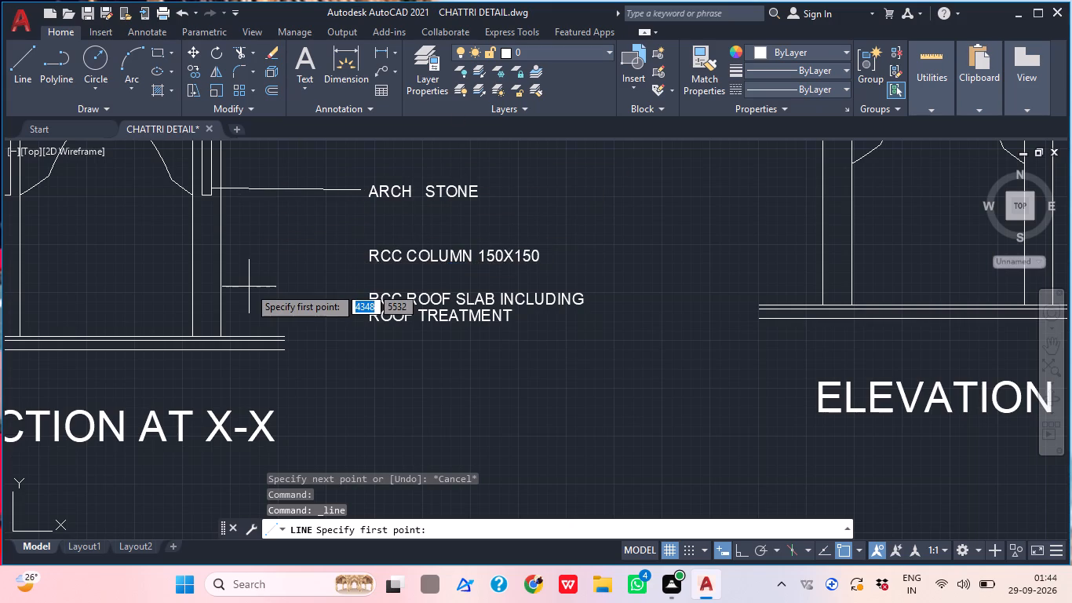
pyautogui.scroll(1, 229, 273)
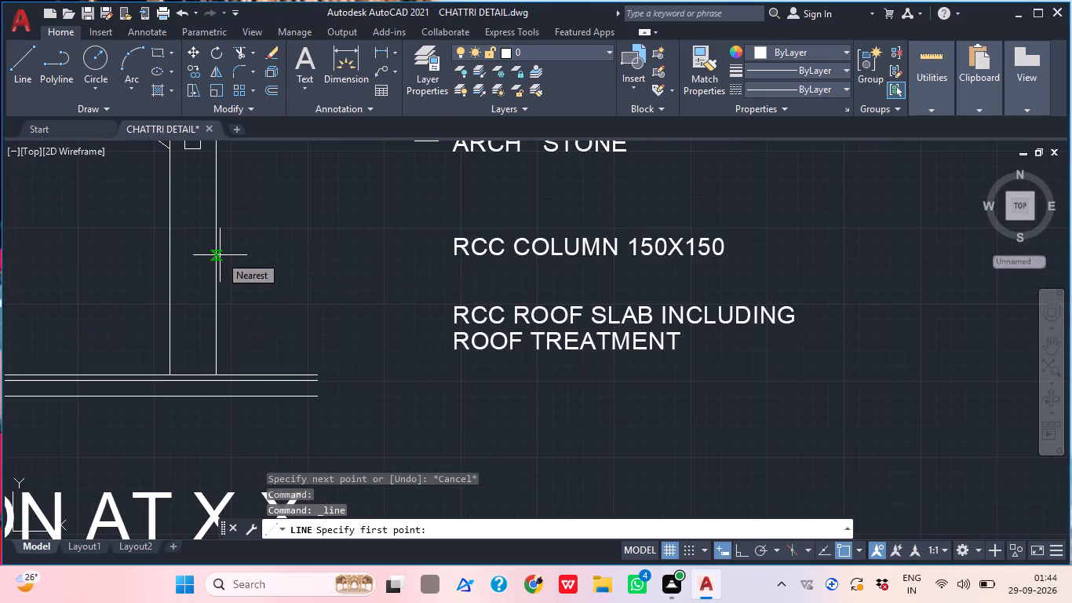
pyautogui.scroll(2, 220, 255)
pyautogui.doubleClick(211, 258)
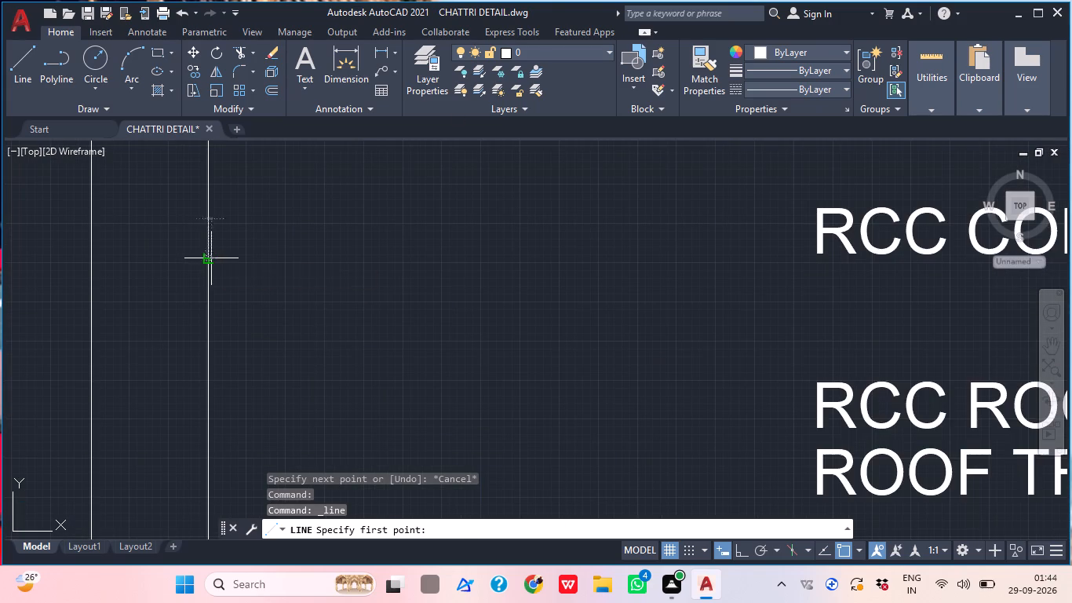
pyautogui.click(782, 231)
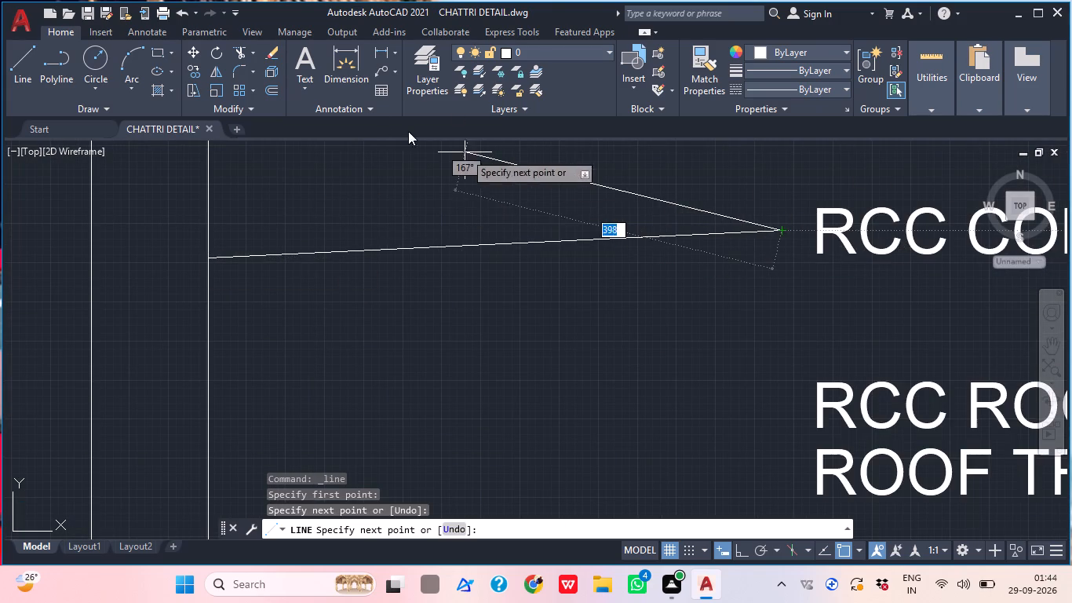
# Draw a bent leader line from the top edge of the section's base slab, up and across to the RCC ROOF SLAB INCLUDING ROOF TREATMENT label.
pyautogui.click(31, 64)
pyautogui.scroll(-4, 145, 38)
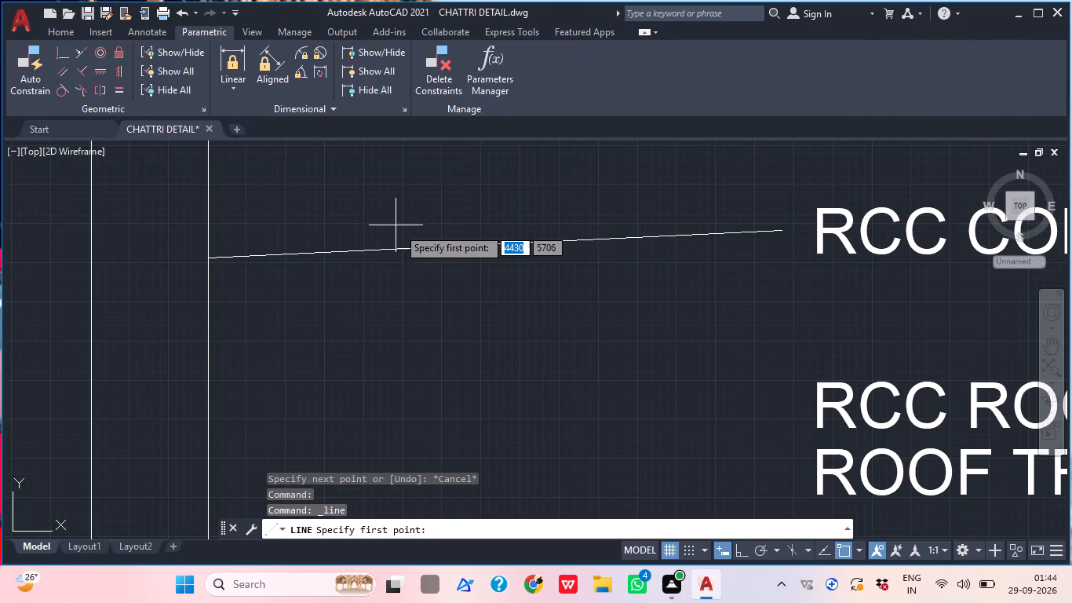
pyautogui.scroll(-4, 402, 234)
pyautogui.moveTo(477, 378); pyautogui.dragTo(432, 417, button='middle')
pyautogui.moveTo(385, 284); pyautogui.dragTo(340, 392, button='middle')
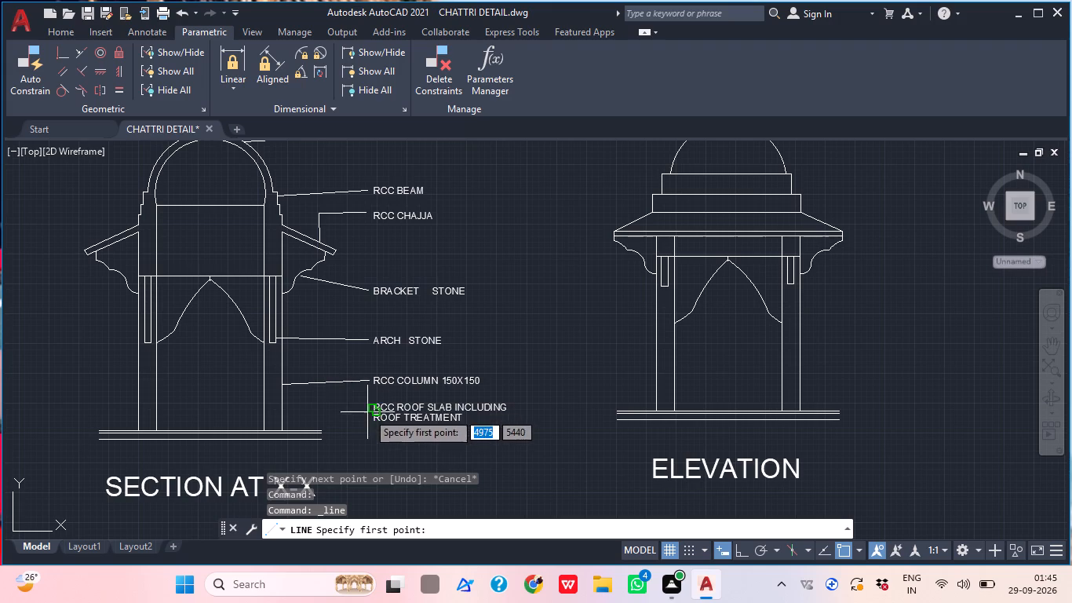
pyautogui.moveTo(375, 416); pyautogui.dragTo(447, 402, button='middle')
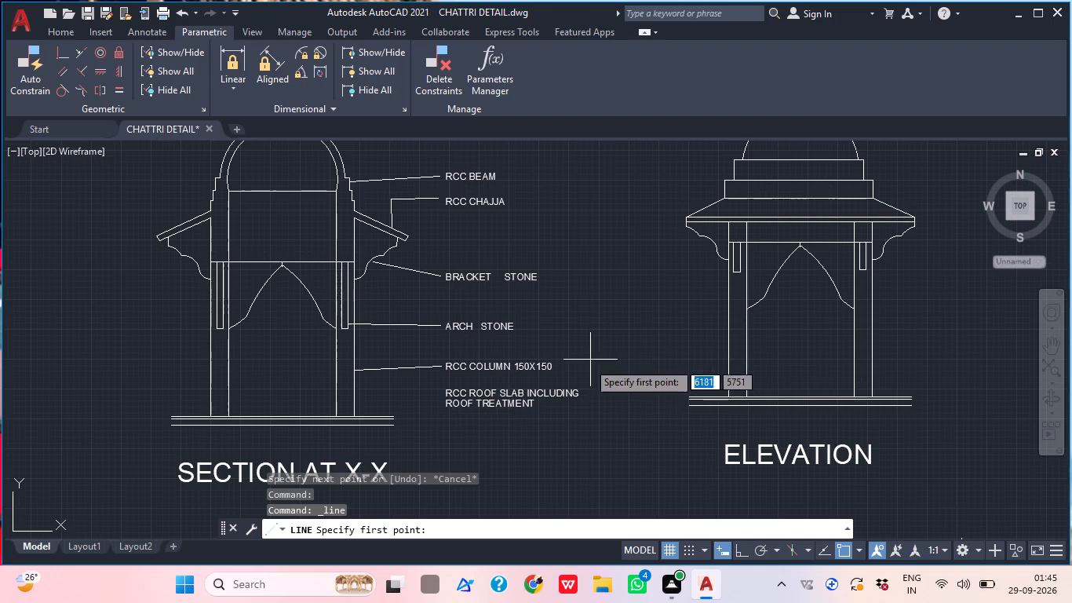
pyautogui.moveTo(588, 362); pyautogui.dragTo(575, 369, button='middle')
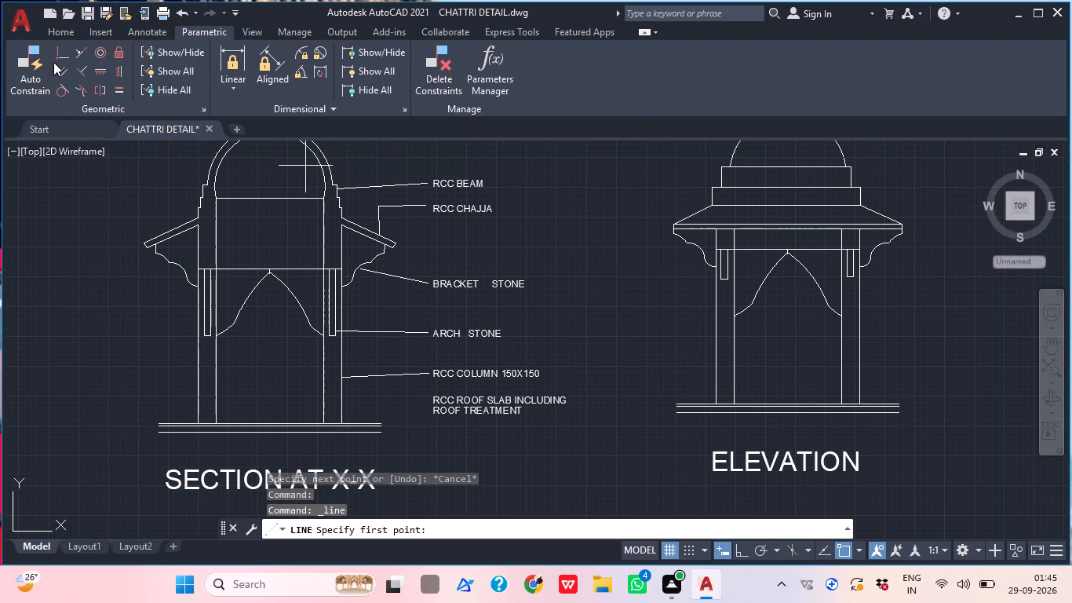
pyautogui.click(49, 31)
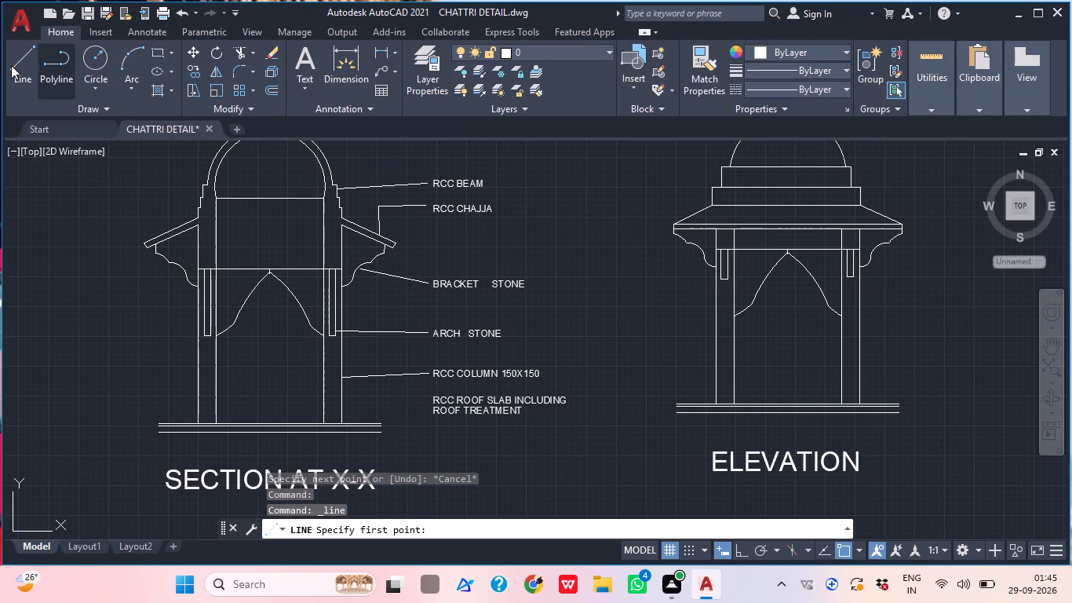
pyautogui.click(11, 65)
pyautogui.moveTo(350, 407); pyautogui.dragTo(355, 371, button='middle')
pyautogui.scroll(2, 357, 371)
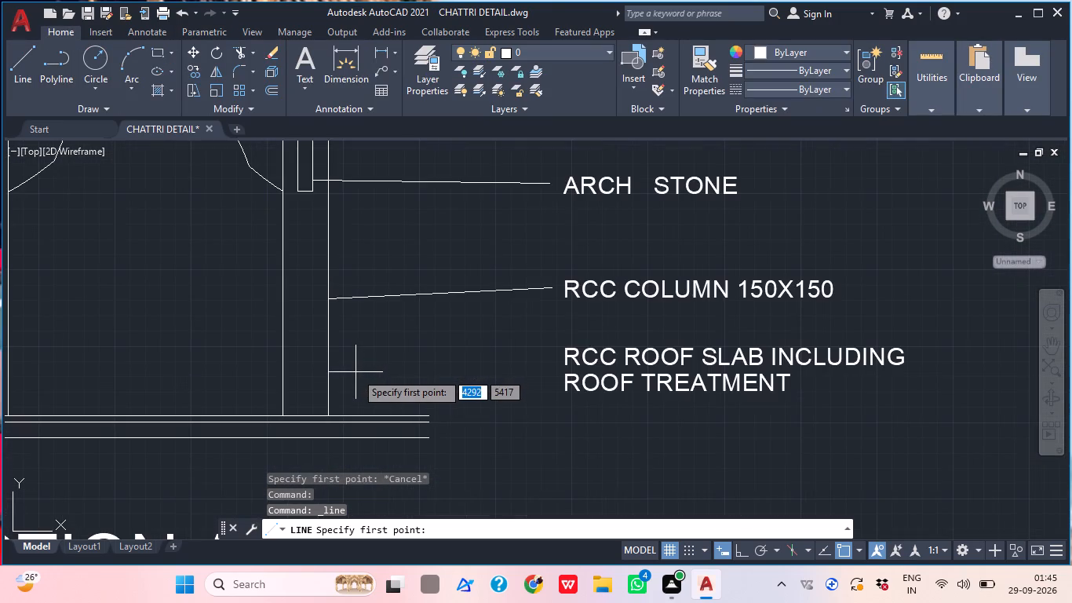
pyautogui.scroll(2, 377, 383)
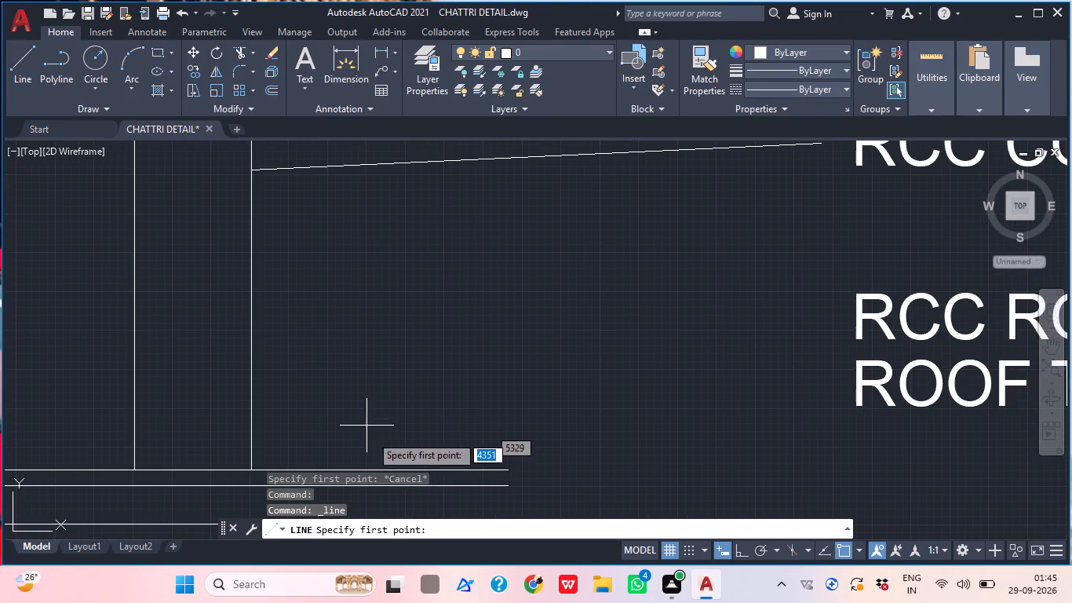
pyautogui.click(395, 467)
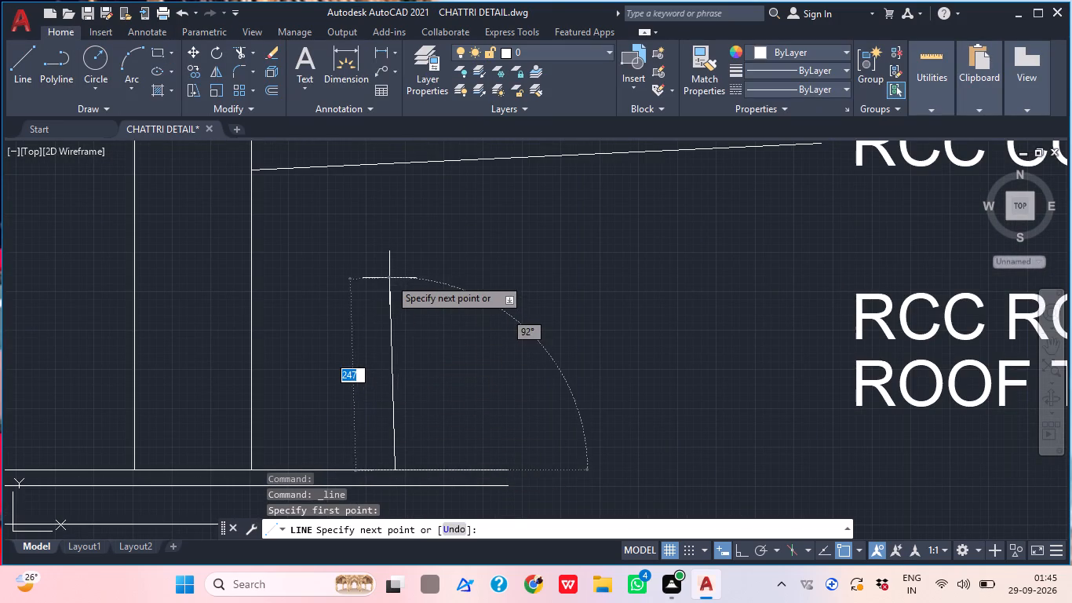
pyautogui.click(392, 333)
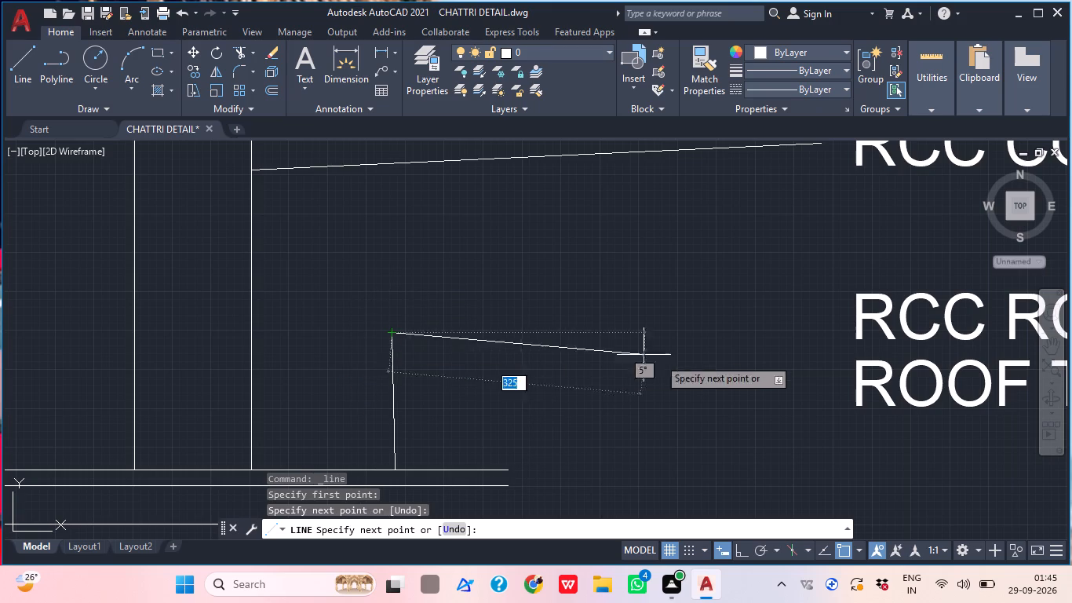
pyautogui.click(813, 322)
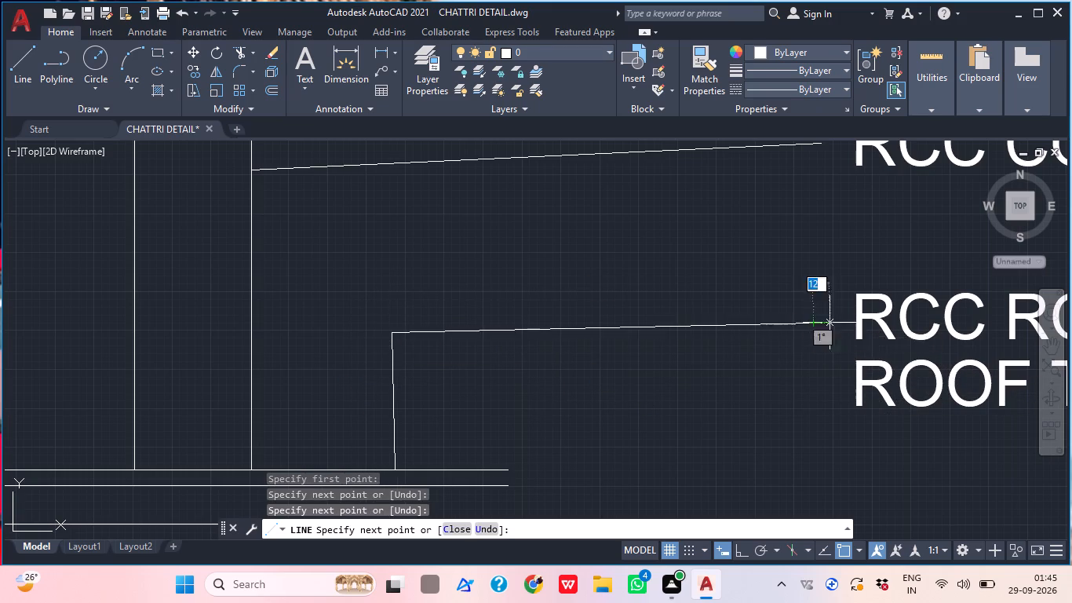
pyautogui.moveTo(851, 331); pyautogui.dragTo(784, 346, button='middle')
pyautogui.press('Escape')
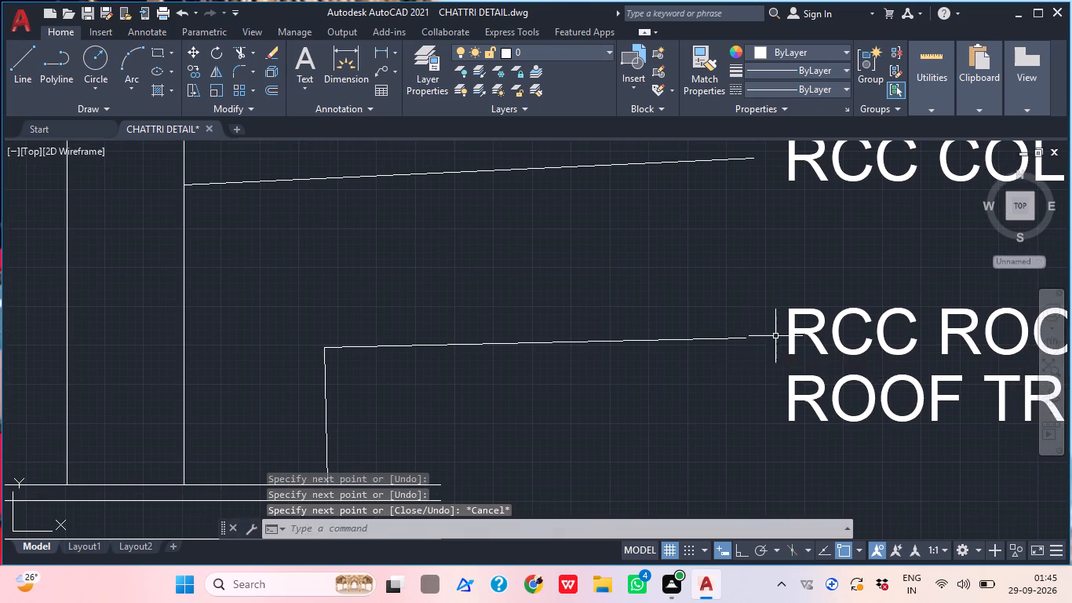
# Review the section's labels and leader lines together with the elevation, plan and chajja detail across the sheet.
pyautogui.scroll(-4, 778, 334)
pyautogui.moveTo(923, 330); pyautogui.dragTo(765, 340, button='middle')
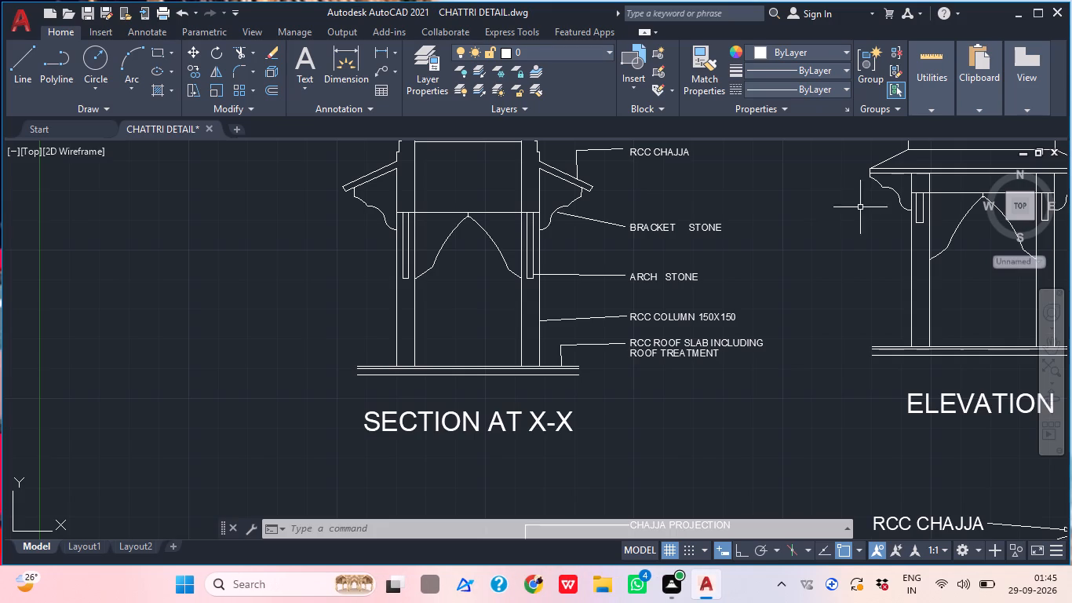
pyautogui.scroll(-1, 982, 221)
pyautogui.moveTo(790, 272); pyautogui.dragTo(618, 293, button='middle')
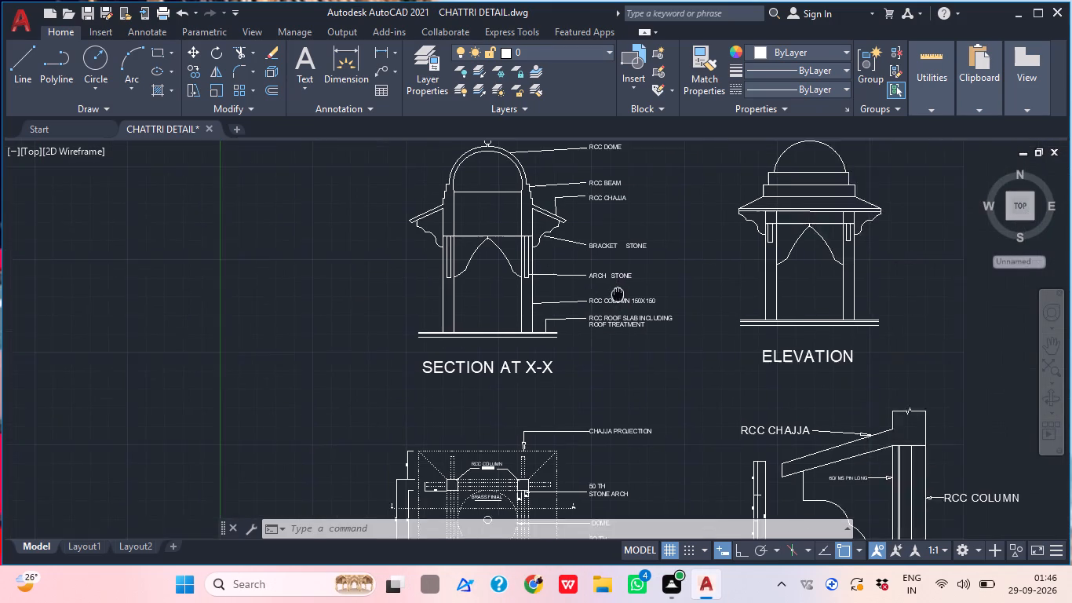
pyautogui.moveTo(618, 293); pyautogui.dragTo(562, 321, button='middle')
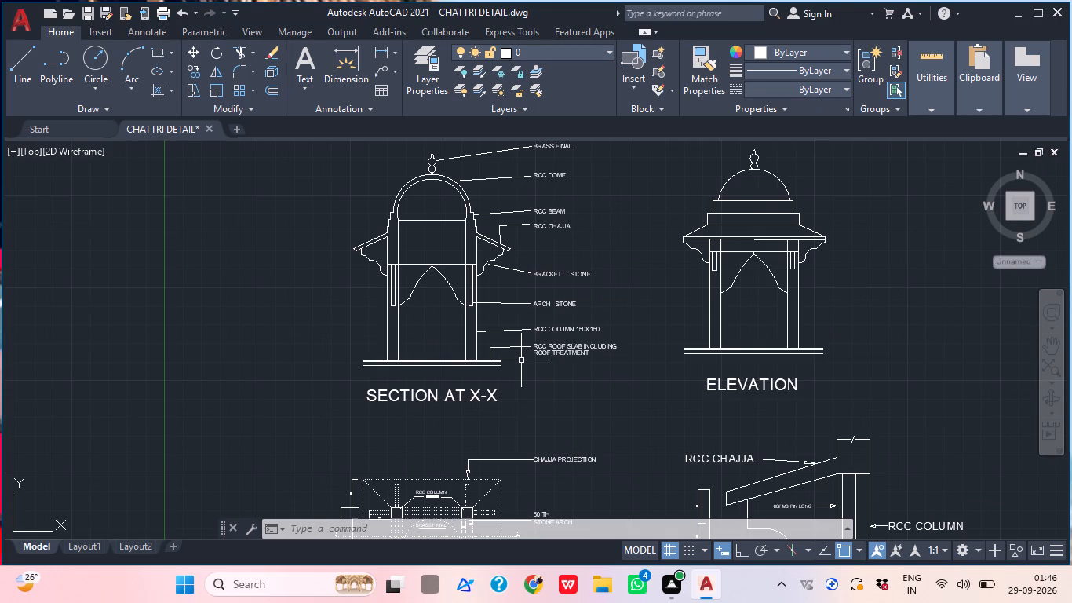
pyautogui.moveTo(574, 353); pyautogui.dragTo(498, 414, button='middle')
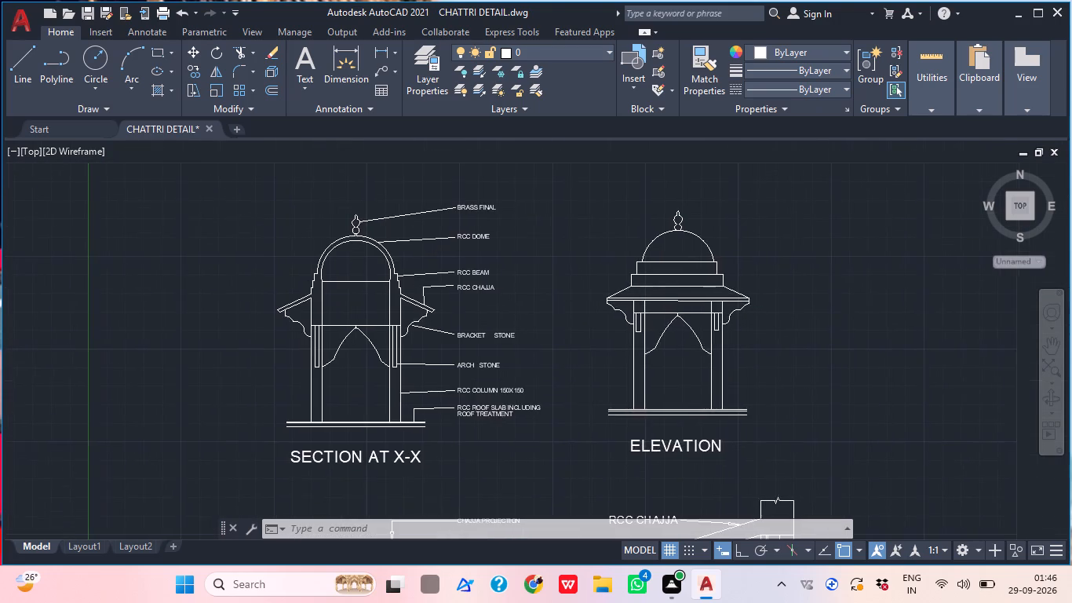
pyautogui.moveTo(743, 396); pyautogui.dragTo(535, 341, button='middle')
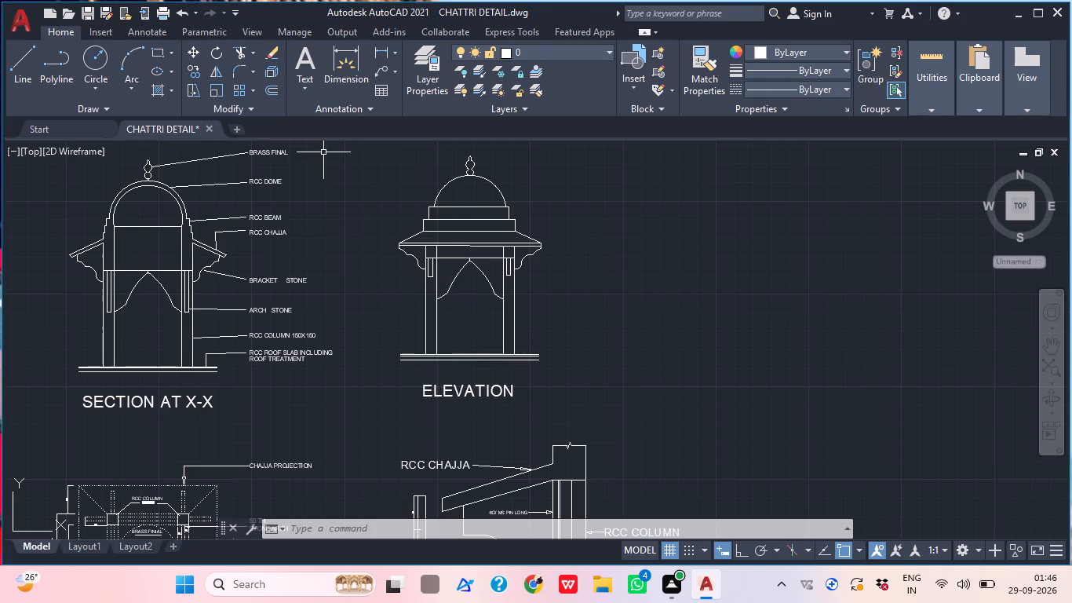
pyautogui.scroll(-1, 325, 154)
pyautogui.moveTo(300, 294); pyautogui.dragTo(283, 375, button='middle')
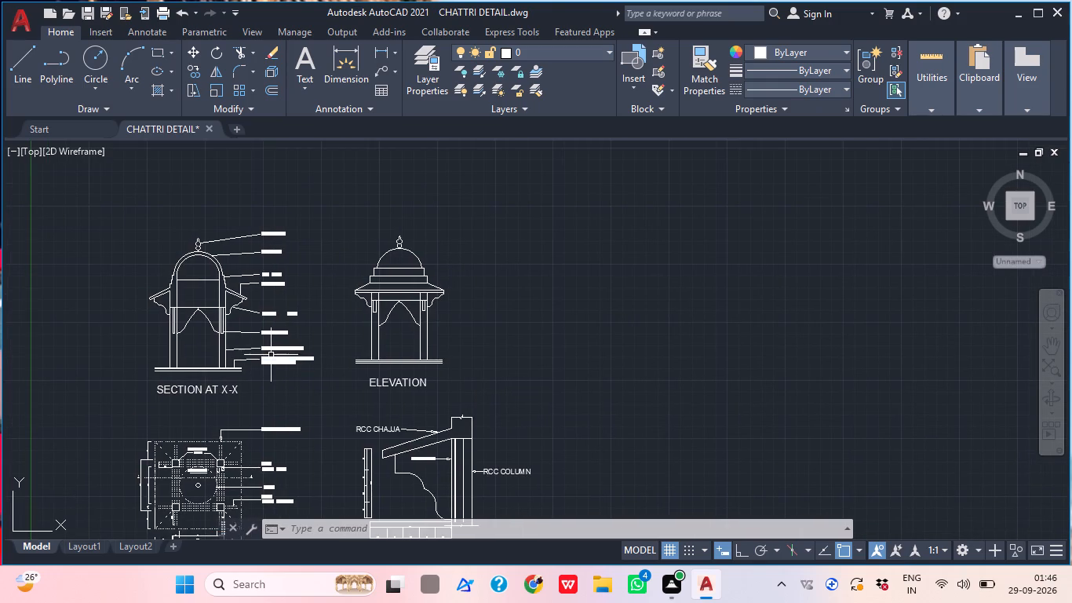
pyautogui.moveTo(203, 364); pyautogui.dragTo(264, 352, button='middle')
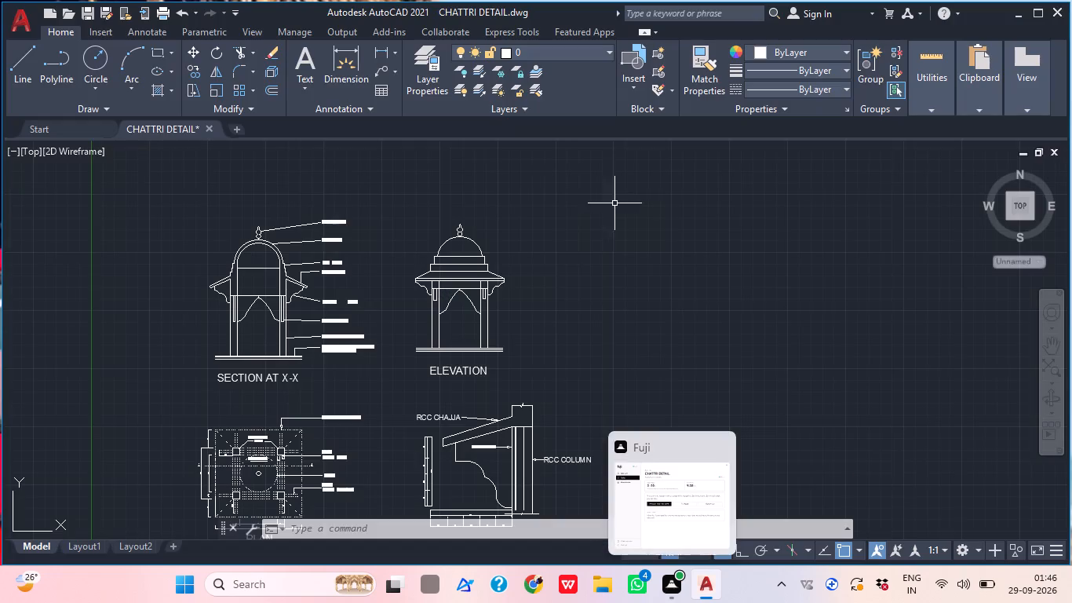
# Add a 50 linear dimension in Section X-X, inward from the left end of the dome's horizontal base line, placed just below it.
pyautogui.moveTo(272, 271); pyautogui.dragTo(358, 250, button='middle')
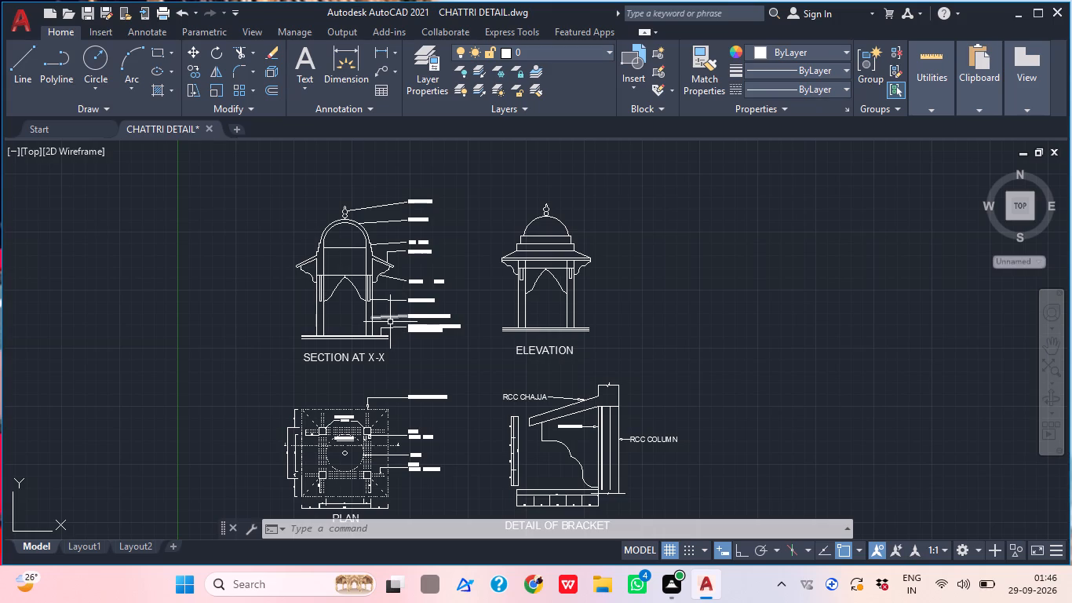
pyautogui.moveTo(352, 349); pyautogui.dragTo(337, 395, button='middle')
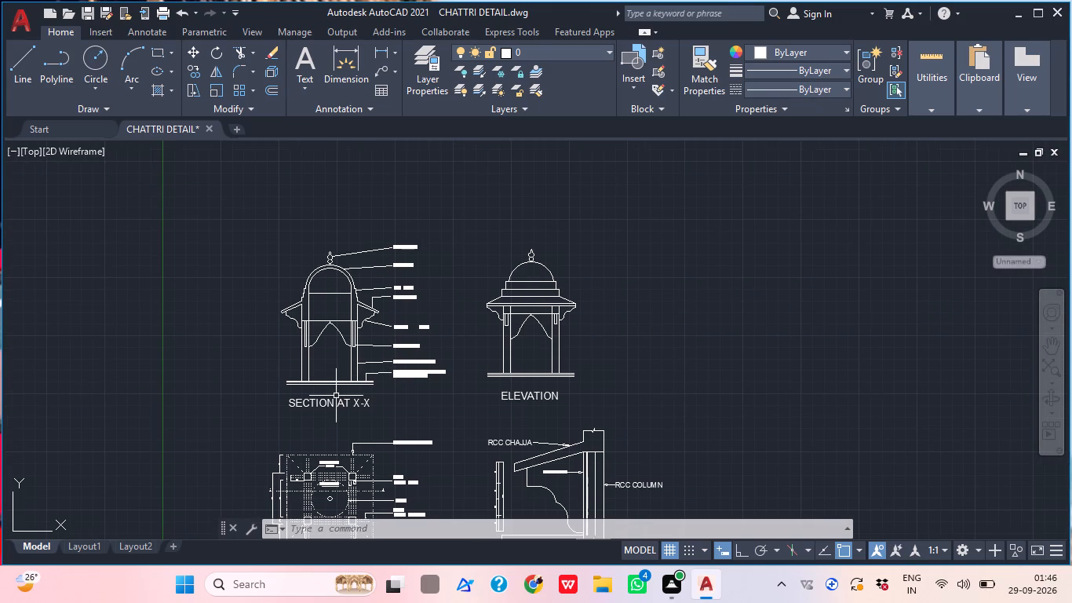
pyautogui.moveTo(335, 399); pyautogui.dragTo(363, 369, button='middle')
pyautogui.scroll(1, 368, 325)
pyautogui.scroll(2, 355, 257)
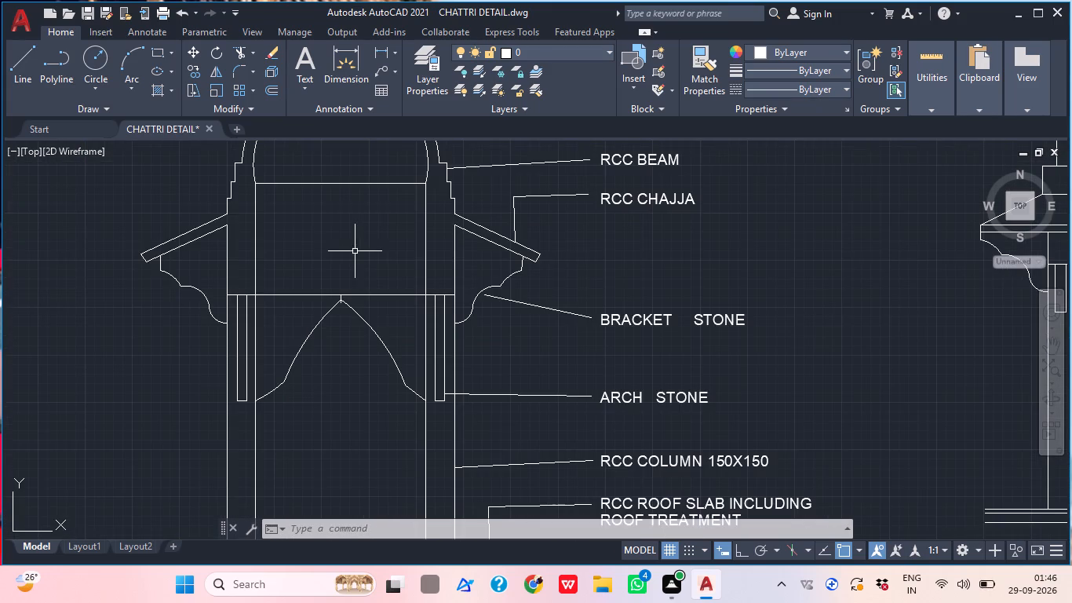
pyautogui.moveTo(355, 247); pyautogui.dragTo(348, 254, button='middle')
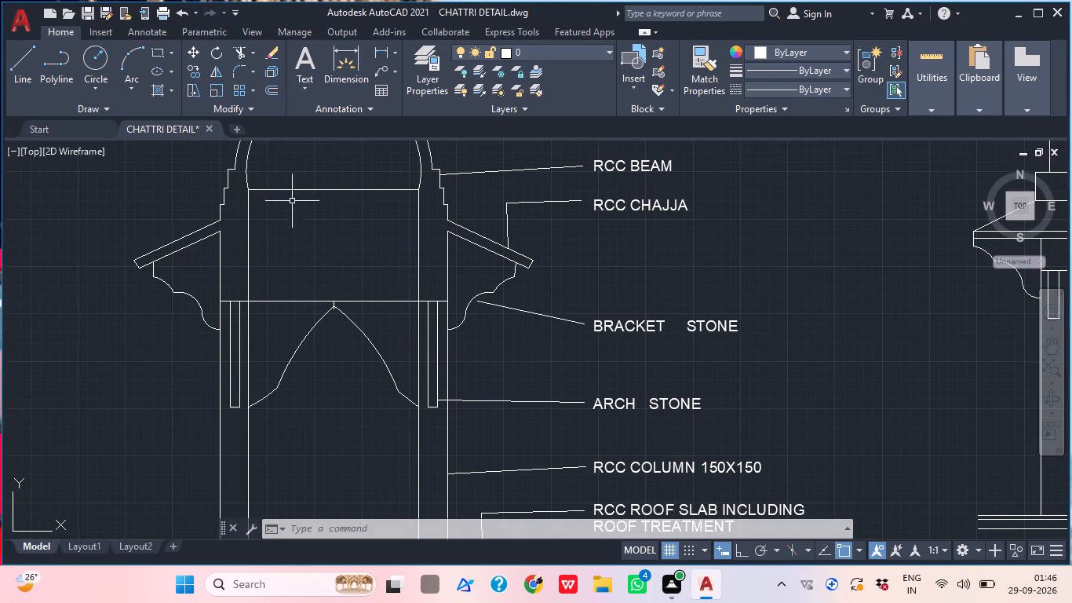
pyautogui.moveTo(224, 306); pyautogui.dragTo(215, 333, button='middle')
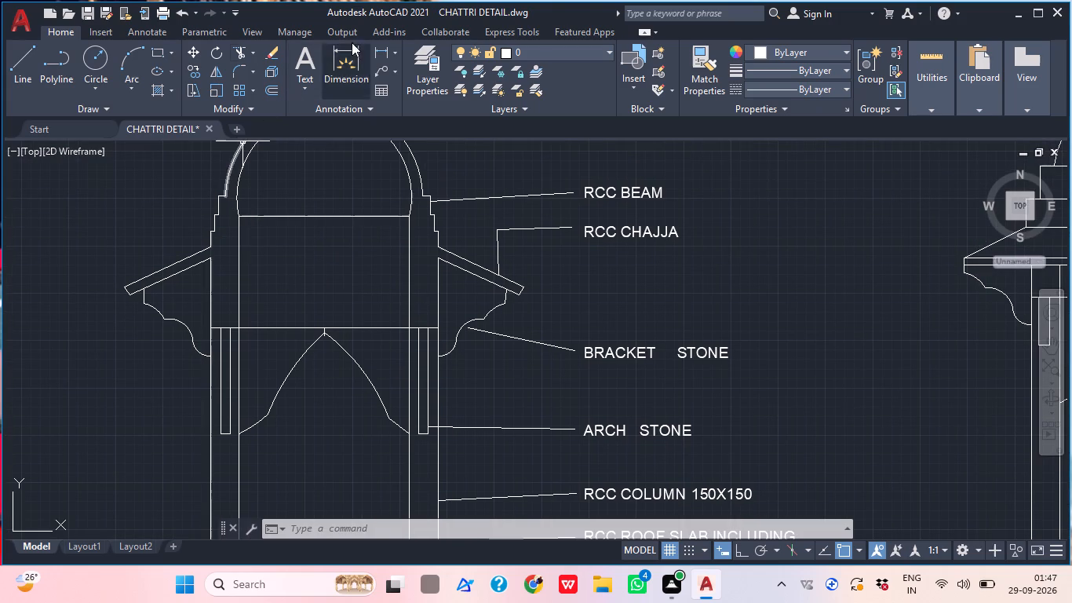
pyautogui.click(383, 48)
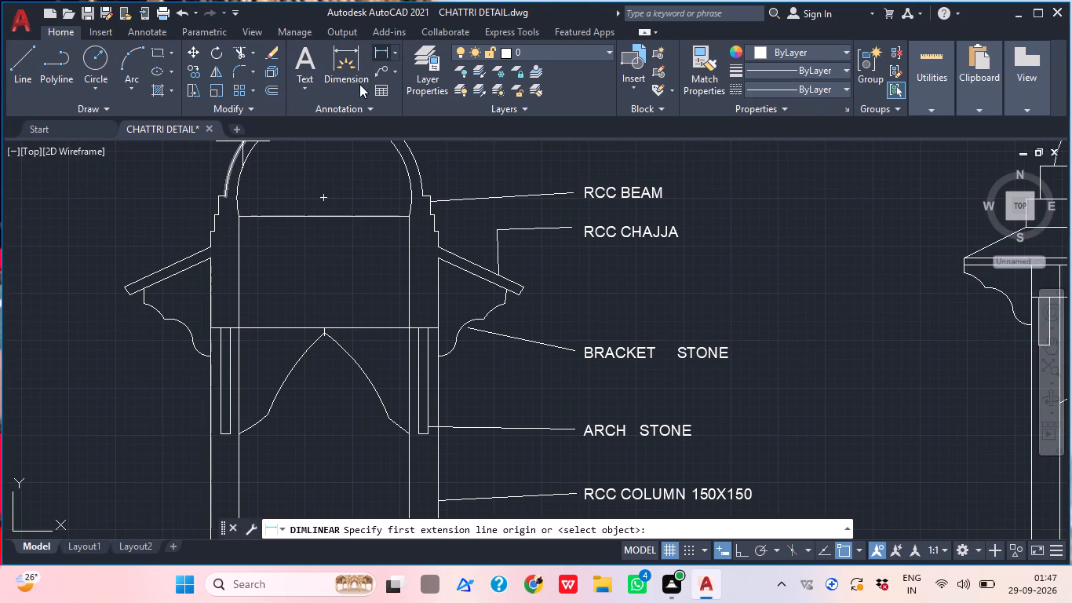
pyautogui.scroll(3, 241, 258)
pyautogui.moveTo(251, 219); pyautogui.dragTo(229, 422, button='middle')
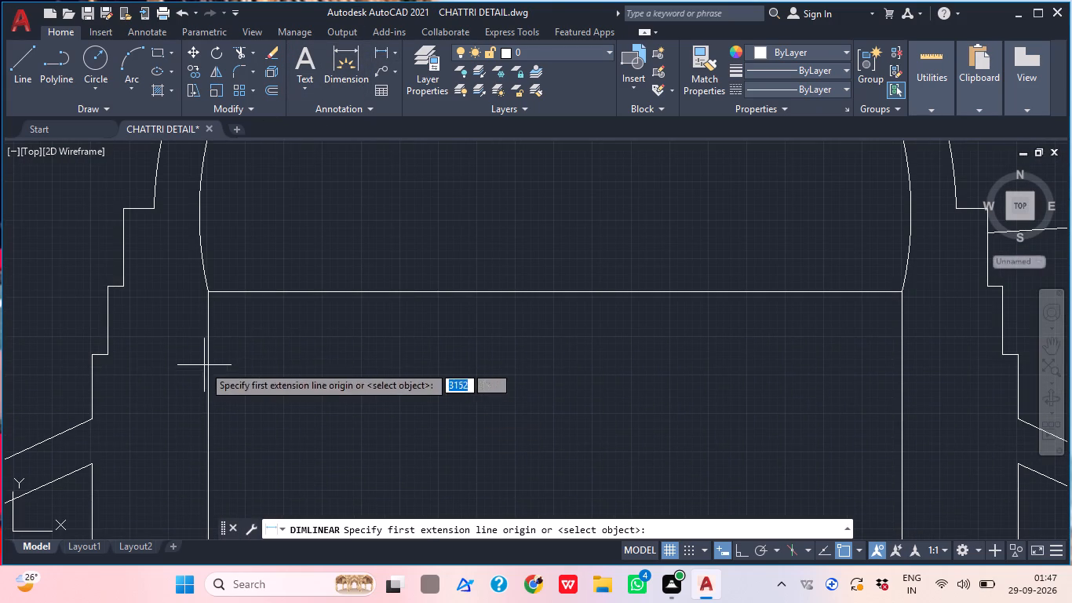
pyautogui.click(212, 290)
pyautogui.scroll(2, 219, 301)
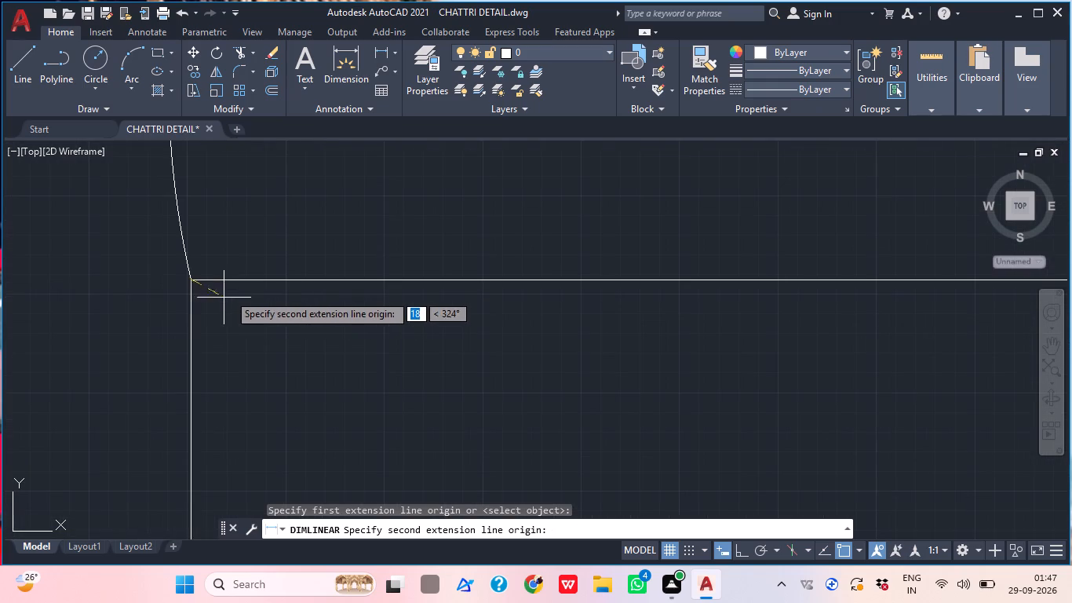
pyautogui.scroll(1, 249, 287)
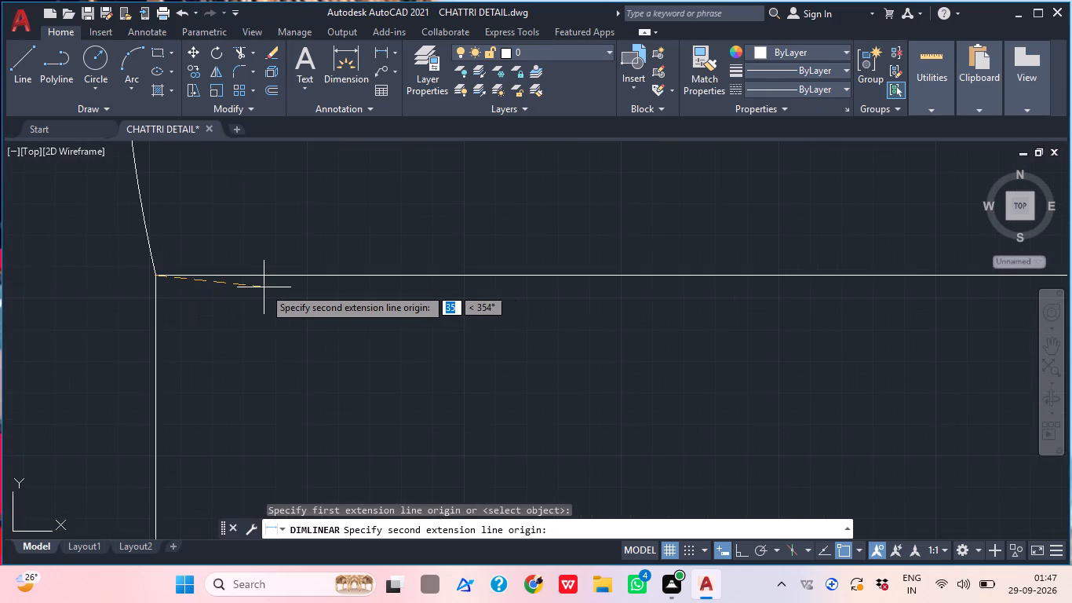
pyautogui.click(312, 280)
pyautogui.click(334, 408)
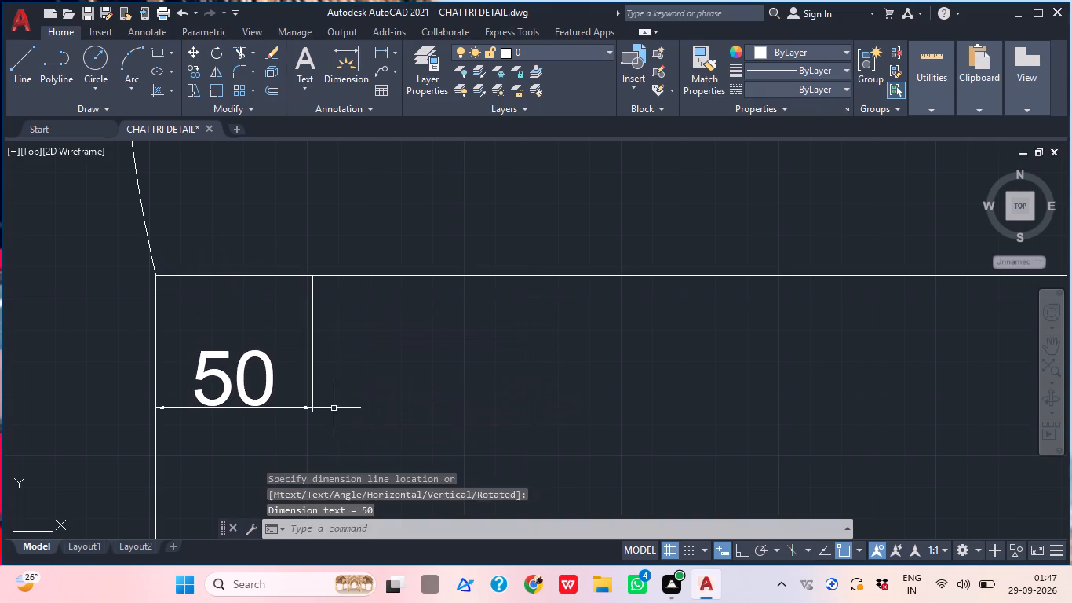
# Add a matching 50 linear dimension inward from the right end of the dome's horizontal base line, placed just below it.
pyautogui.scroll(-2, 395, 331)
pyautogui.moveTo(476, 365); pyautogui.dragTo(372, 384, button='middle')
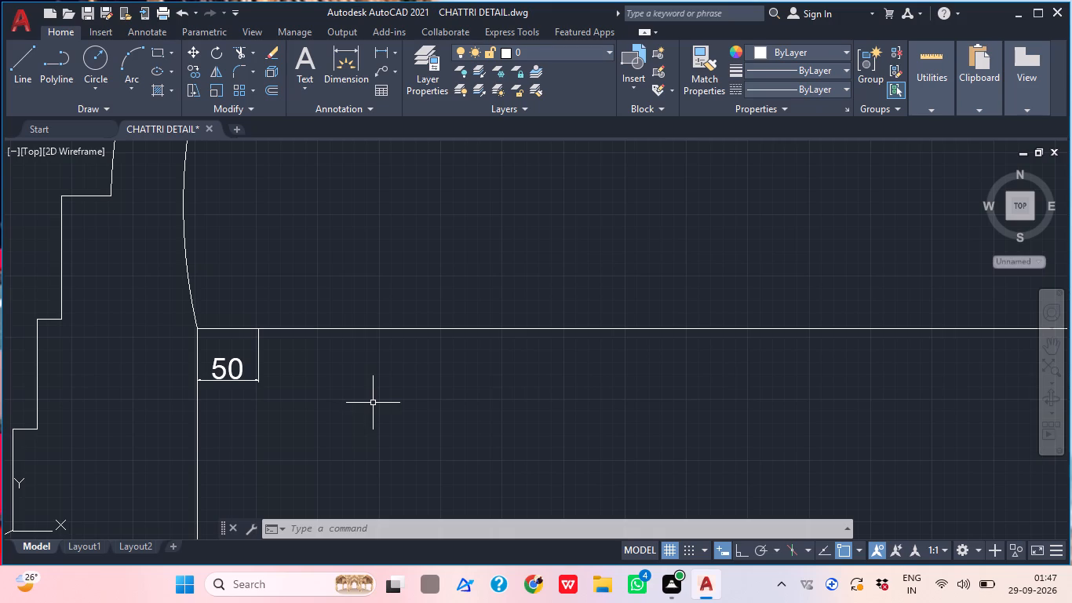
pyautogui.moveTo(476, 393); pyautogui.dragTo(496, 397, button='middle')
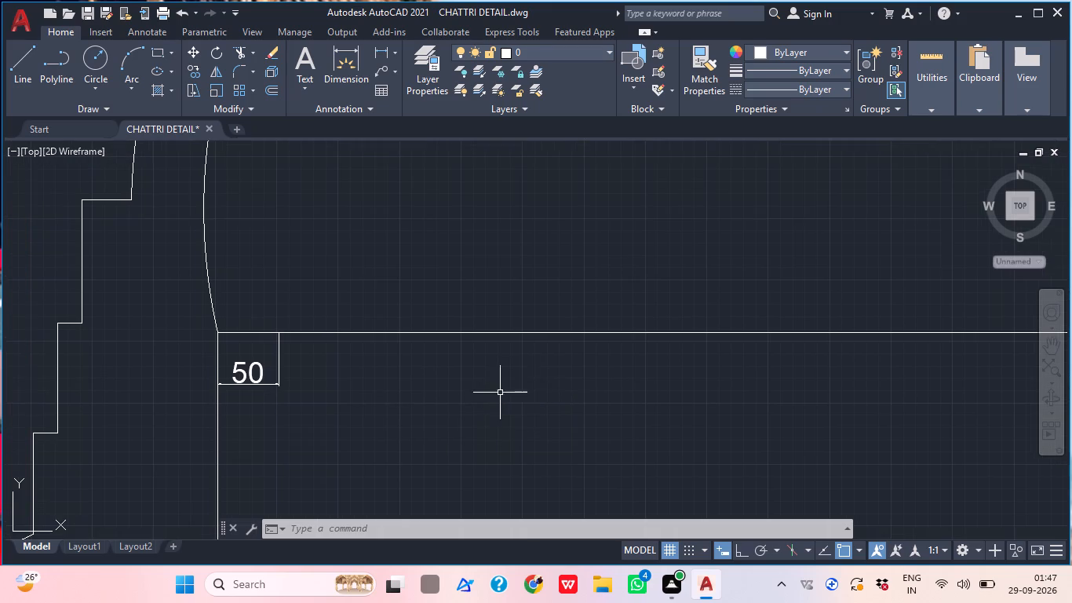
pyautogui.scroll(-2, 548, 384)
pyautogui.moveTo(624, 389); pyautogui.dragTo(502, 353, button='middle')
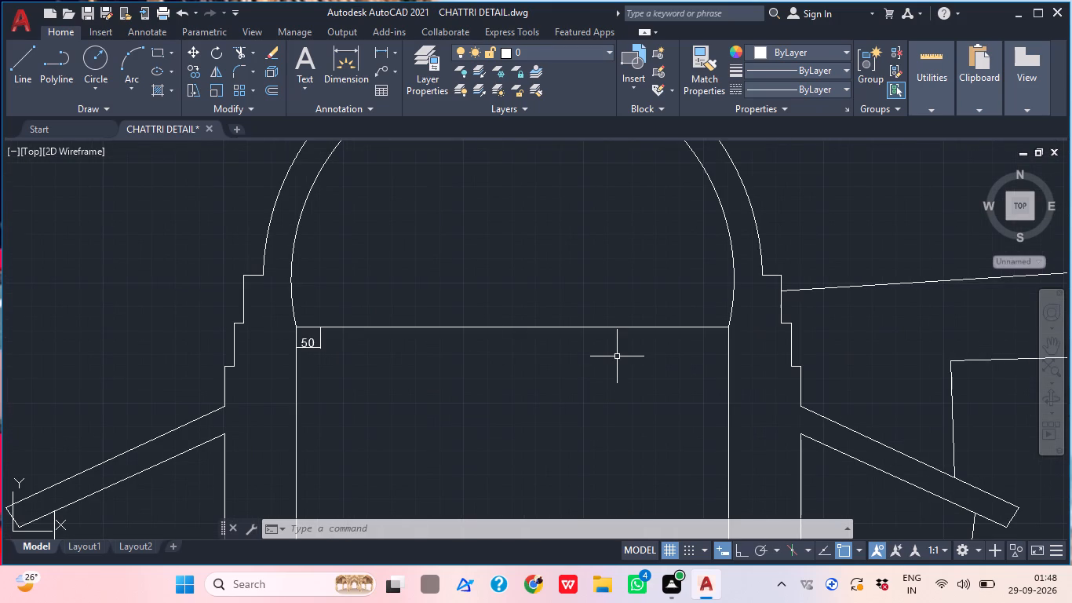
pyautogui.moveTo(618, 367); pyautogui.dragTo(517, 368, button='middle')
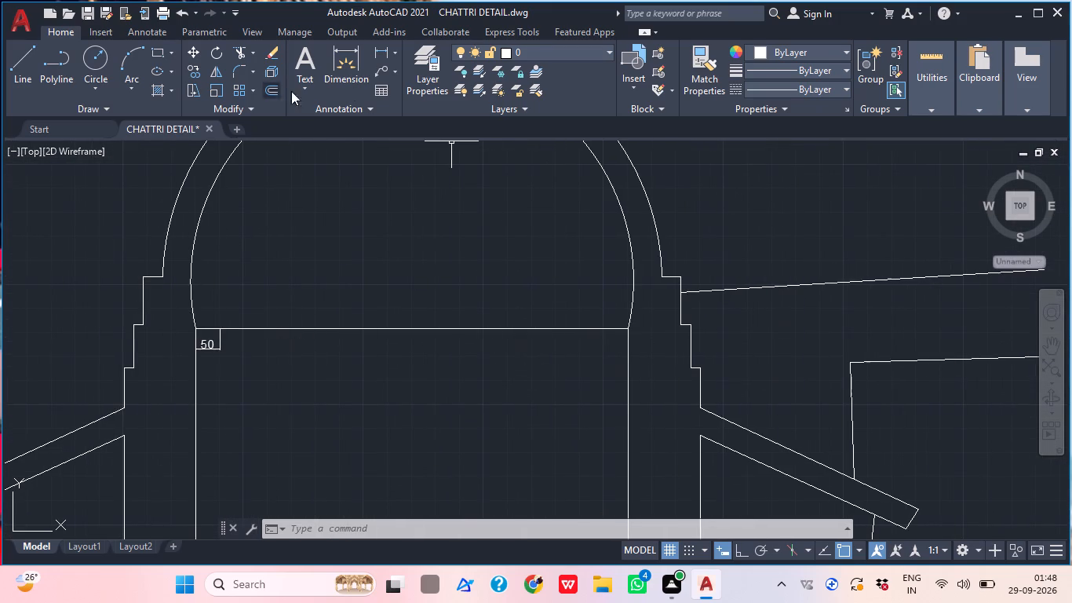
pyautogui.click(383, 47)
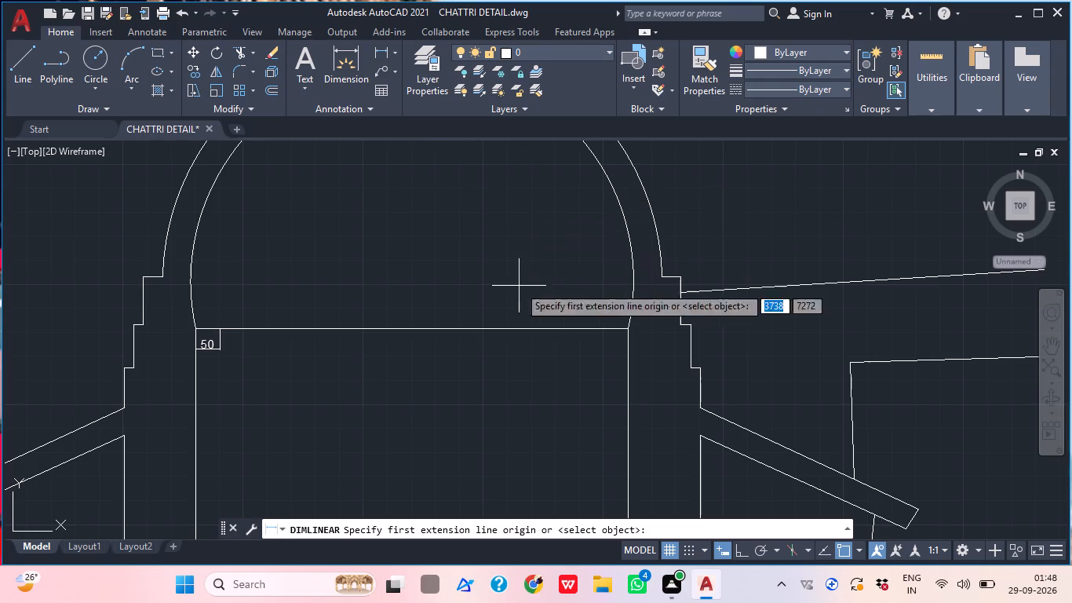
pyautogui.scroll(2, 696, 349)
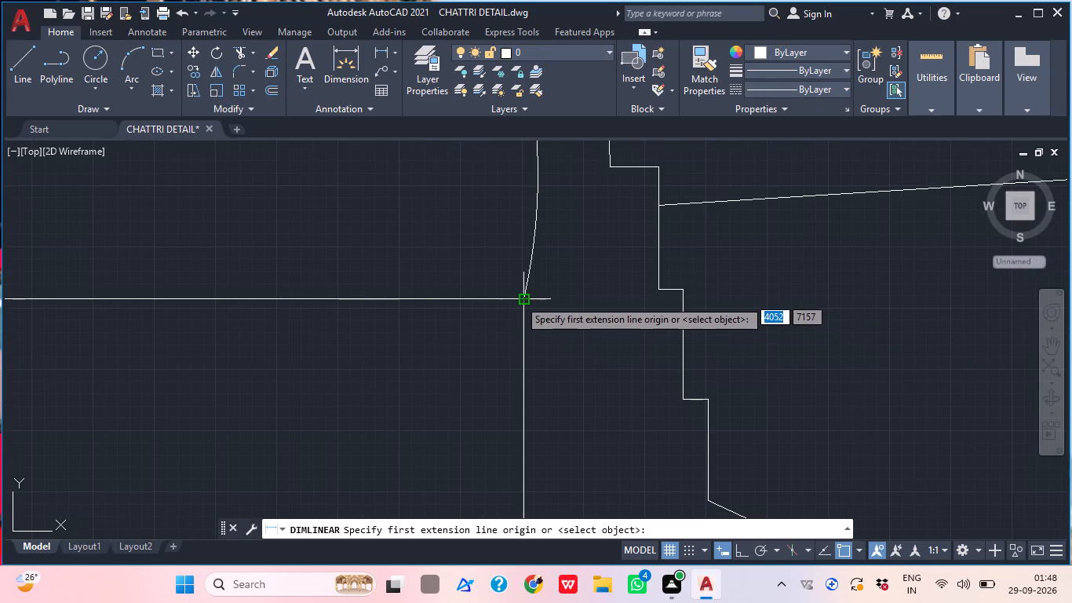
pyautogui.click(519, 299)
pyautogui.scroll(1, 447, 291)
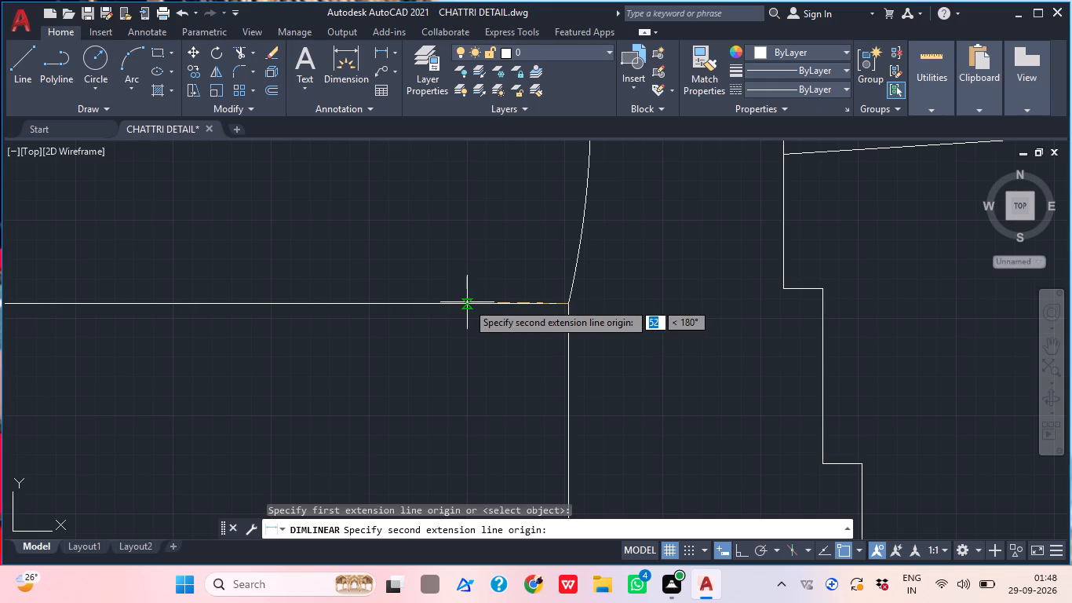
pyautogui.scroll(3, 473, 302)
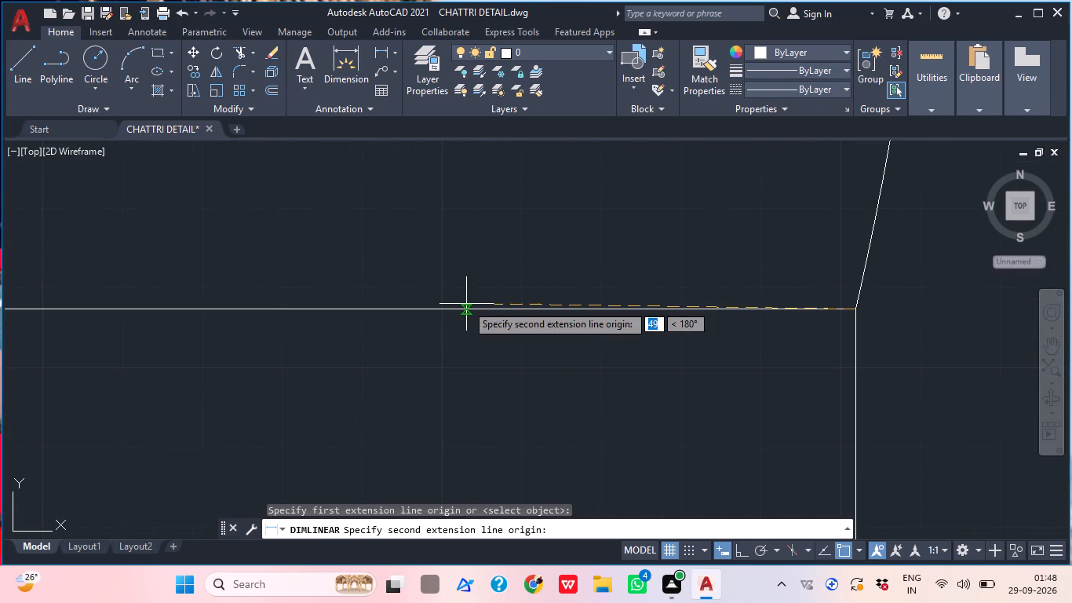
pyautogui.click(458, 304)
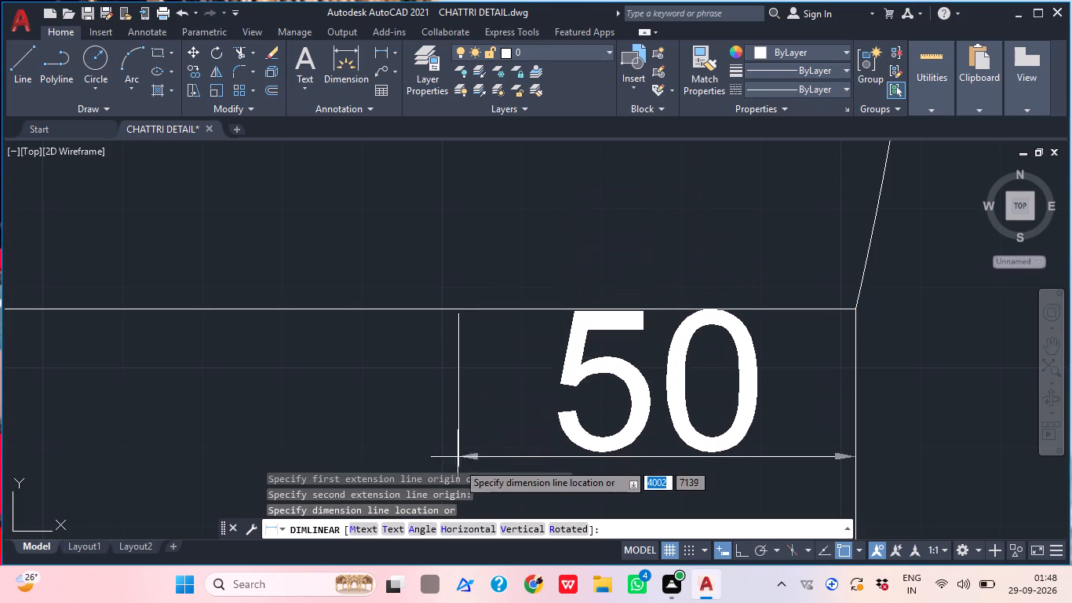
pyautogui.scroll(-3, 458, 440)
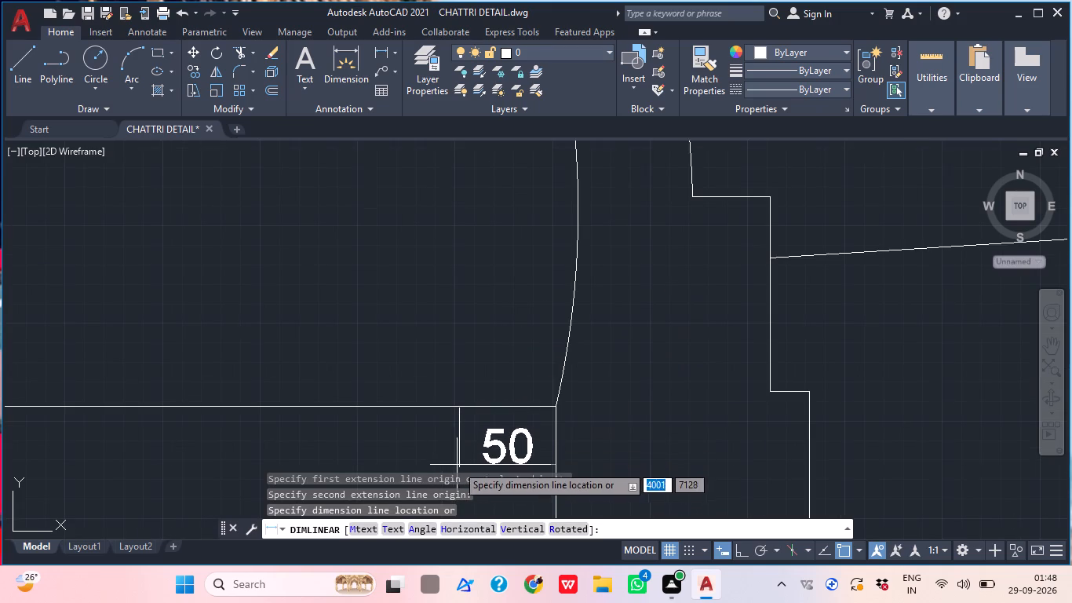
pyautogui.moveTo(457, 465); pyautogui.dragTo(461, 455)
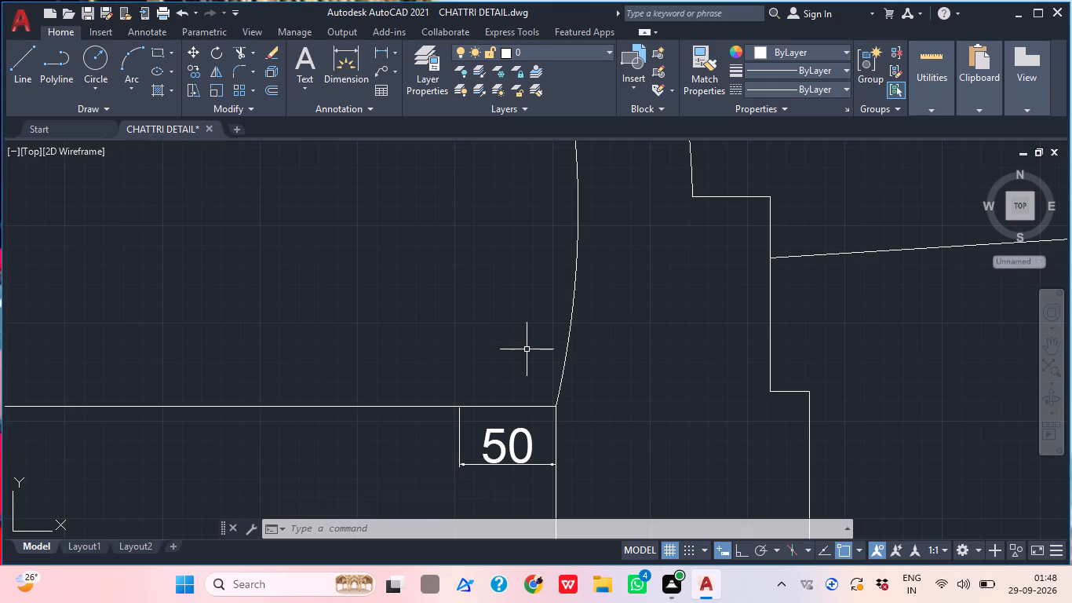
# Save the CHATTRI DETAIL drawing.
pyautogui.scroll(-2, 529, 321)
pyautogui.scroll(-1, 603, 269)
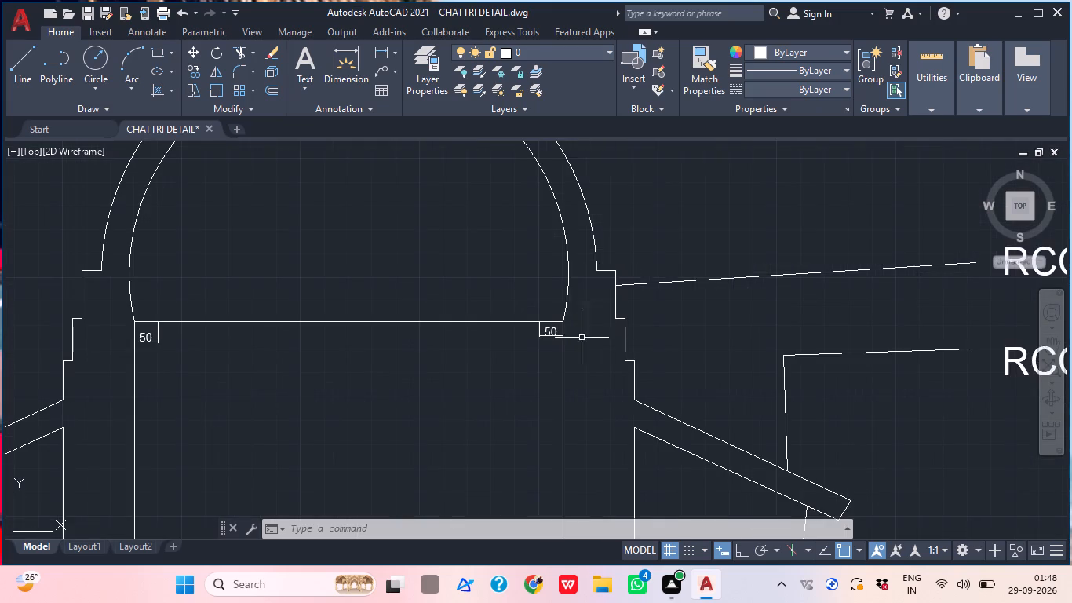
pyautogui.scroll(-2, 582, 338)
pyautogui.moveTo(537, 340); pyautogui.dragTo(525, 393, button='middle')
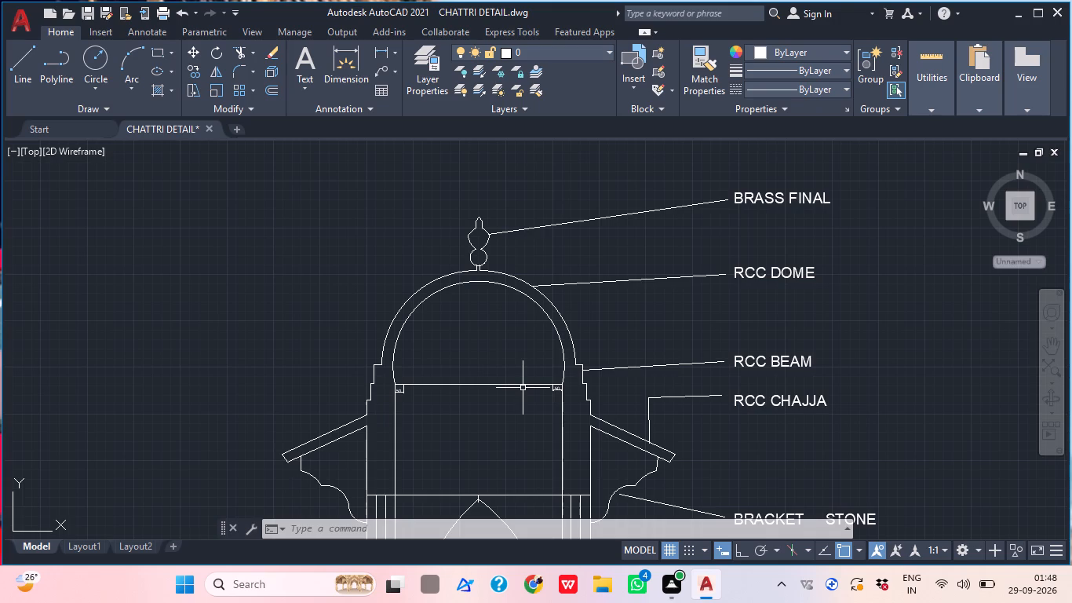
pyautogui.hotkey('ctrl', 's')
pyautogui.hotkey('ctrl', 's')
pyautogui.hotkey('ctrl', 's')
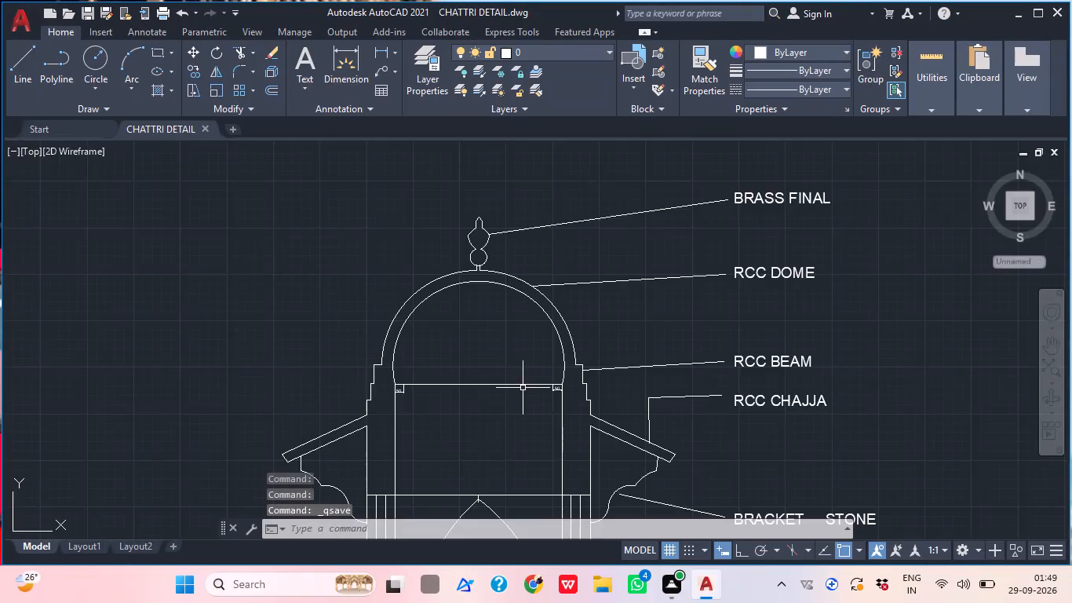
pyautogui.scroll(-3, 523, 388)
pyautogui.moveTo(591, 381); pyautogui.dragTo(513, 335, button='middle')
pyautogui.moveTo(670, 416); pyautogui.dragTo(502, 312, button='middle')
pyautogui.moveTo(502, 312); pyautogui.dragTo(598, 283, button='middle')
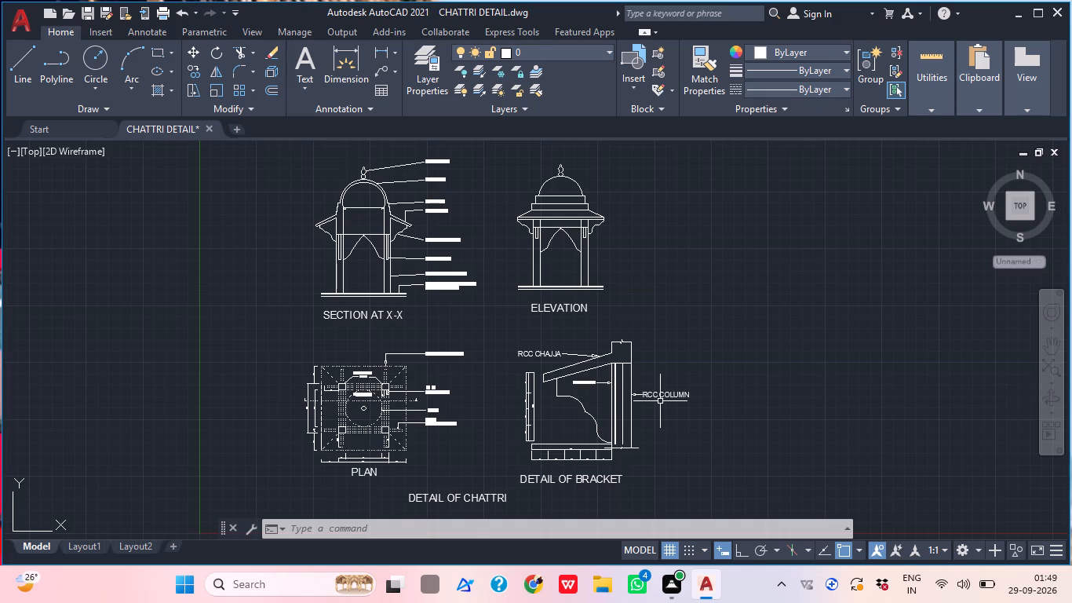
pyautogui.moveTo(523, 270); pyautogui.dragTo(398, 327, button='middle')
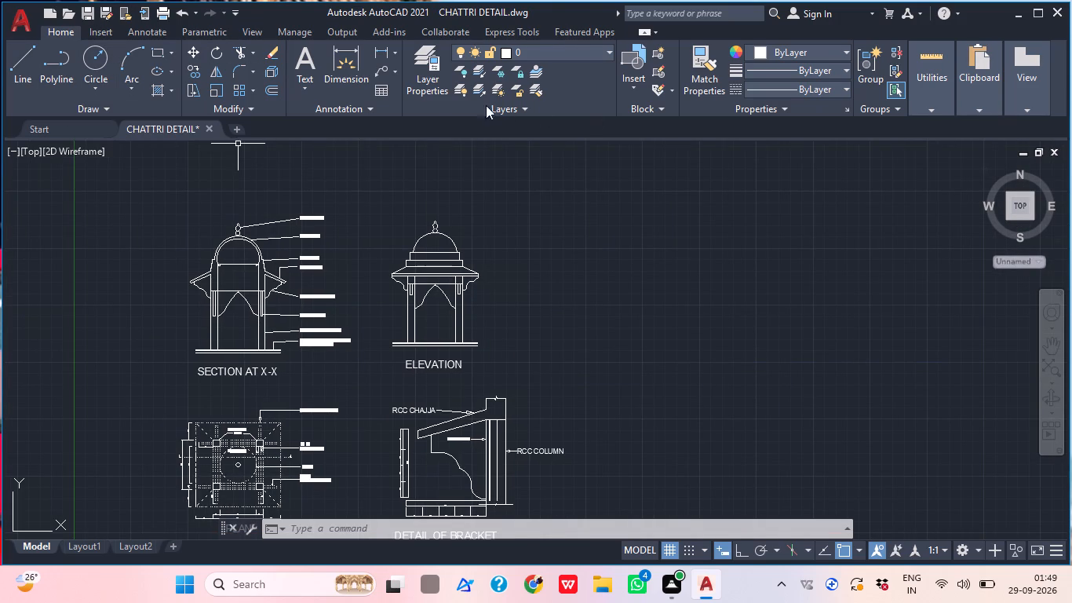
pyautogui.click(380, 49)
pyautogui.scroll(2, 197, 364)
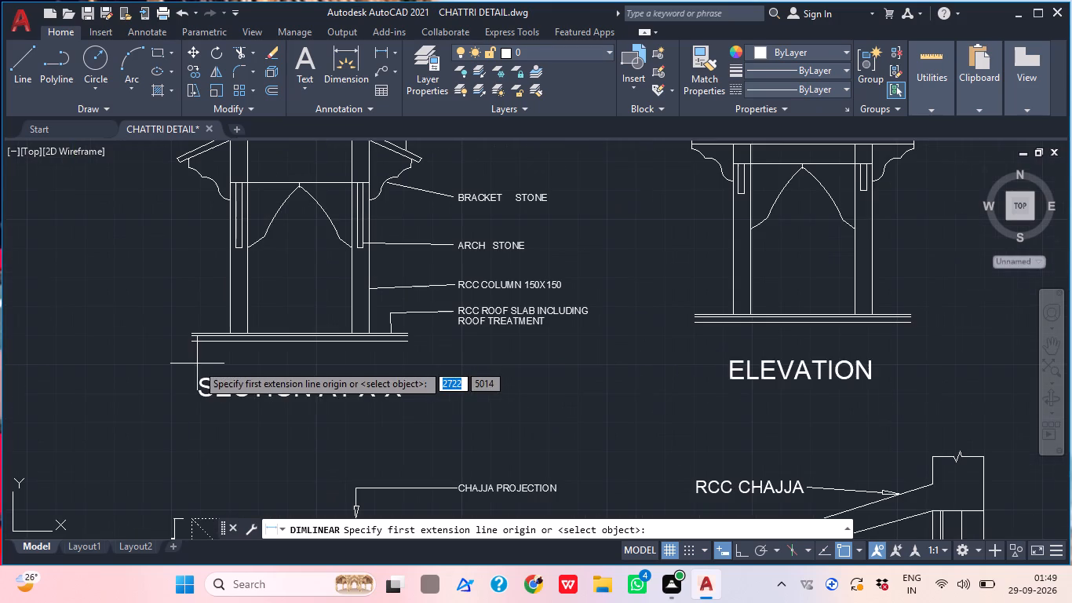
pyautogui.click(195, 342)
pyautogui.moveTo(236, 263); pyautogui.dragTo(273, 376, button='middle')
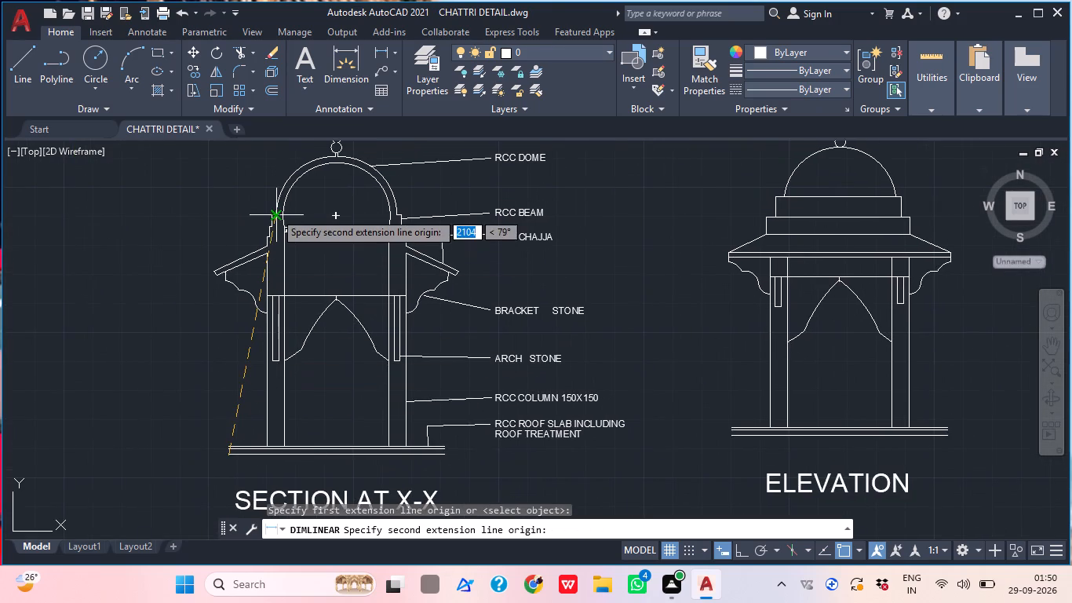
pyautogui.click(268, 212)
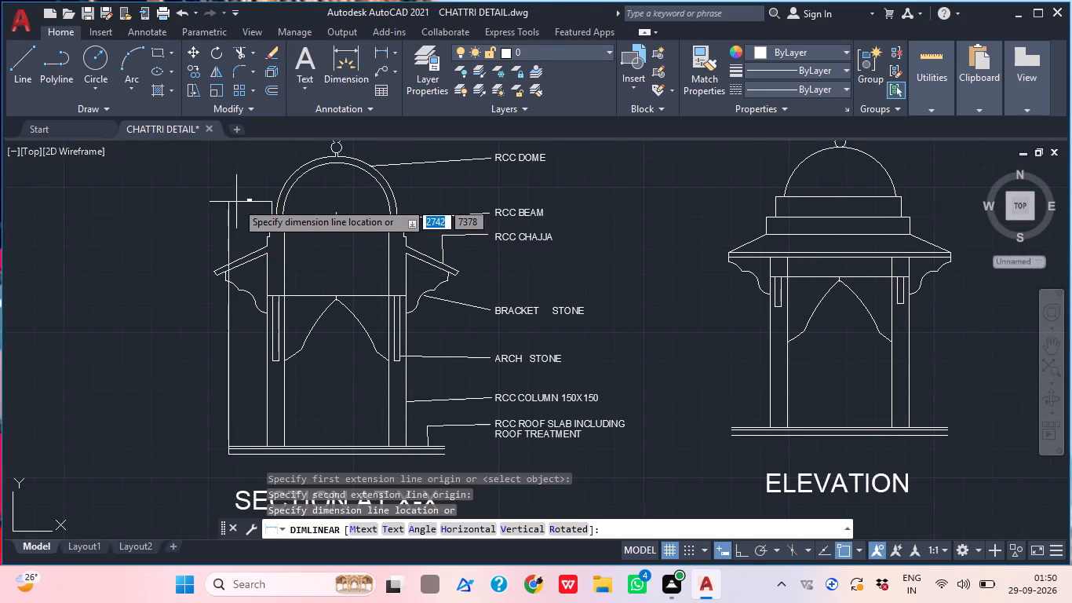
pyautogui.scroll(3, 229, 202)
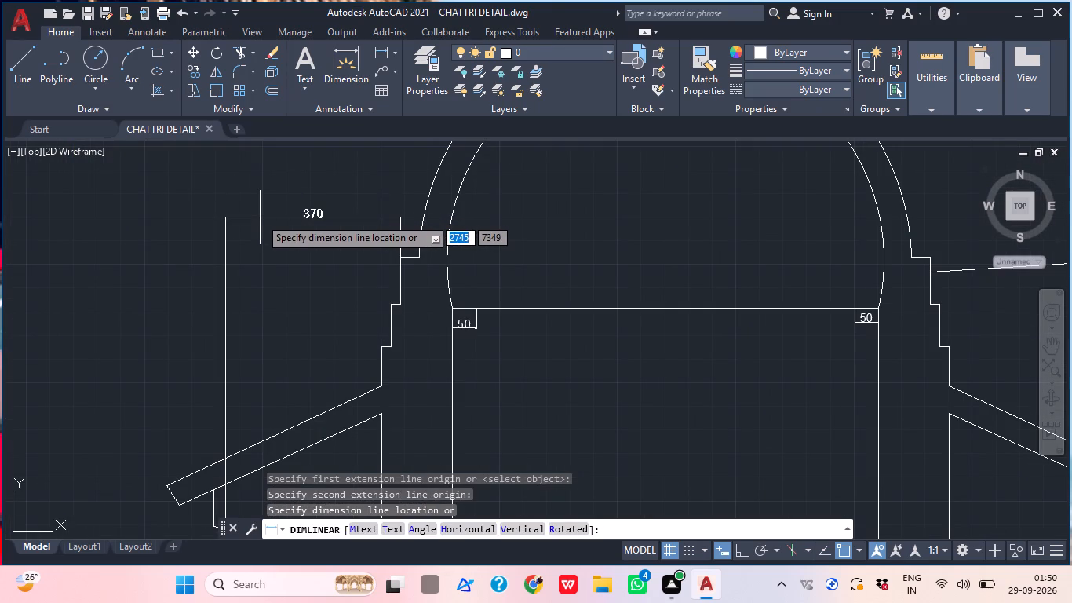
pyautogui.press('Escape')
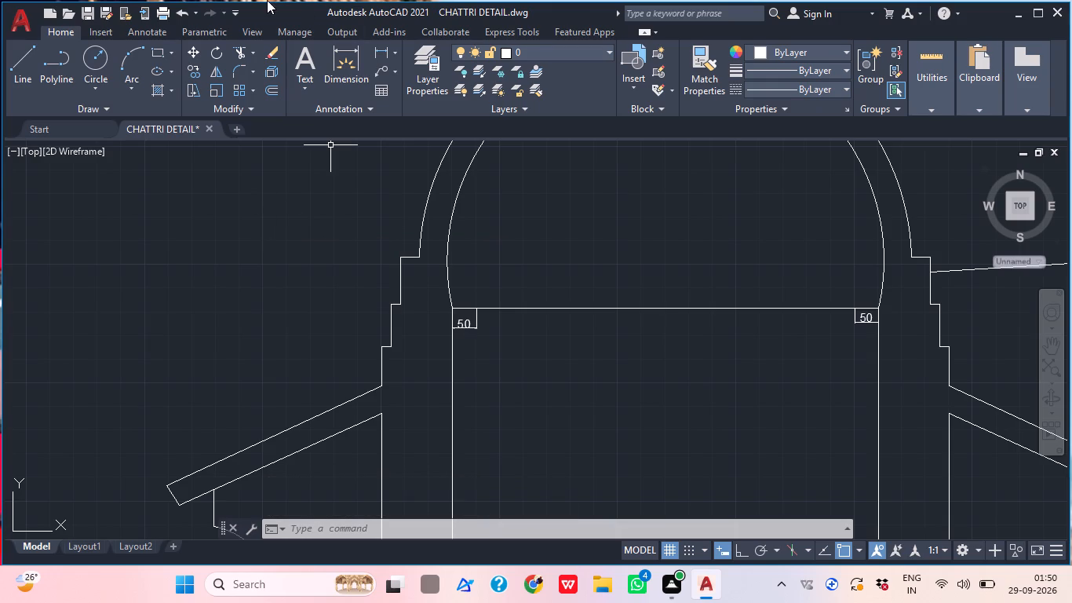
# Add a vertical linear dimension left of Section X-X, from the stepped shoulder beside the dome base down to the left column's foot.
pyautogui.click(381, 48)
pyautogui.scroll(-1, 343, 340)
pyautogui.moveTo(338, 340); pyautogui.dragTo(324, 278, button='middle')
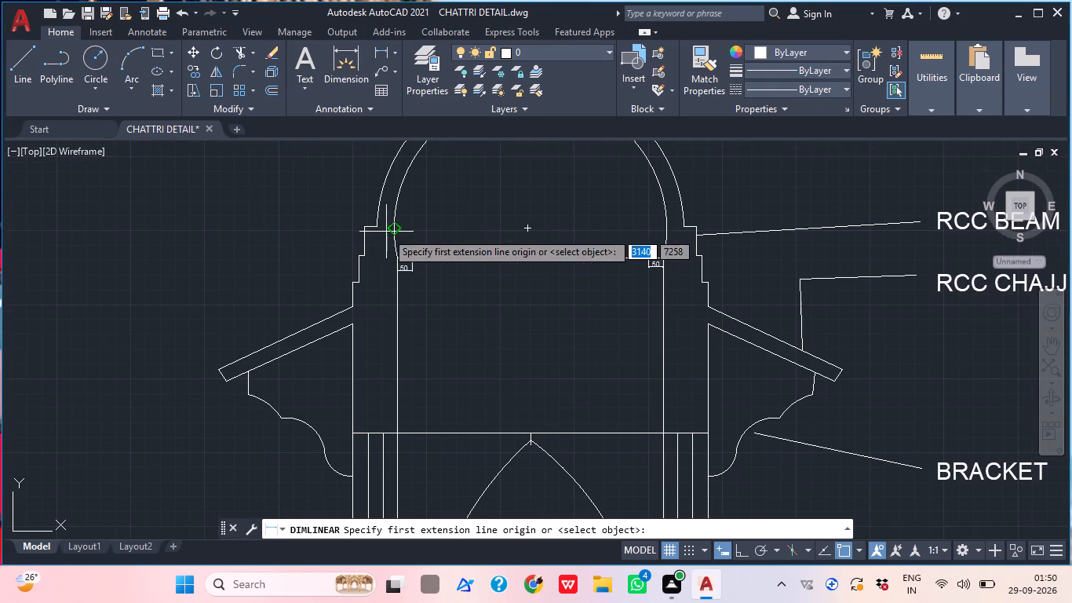
pyautogui.click(359, 257)
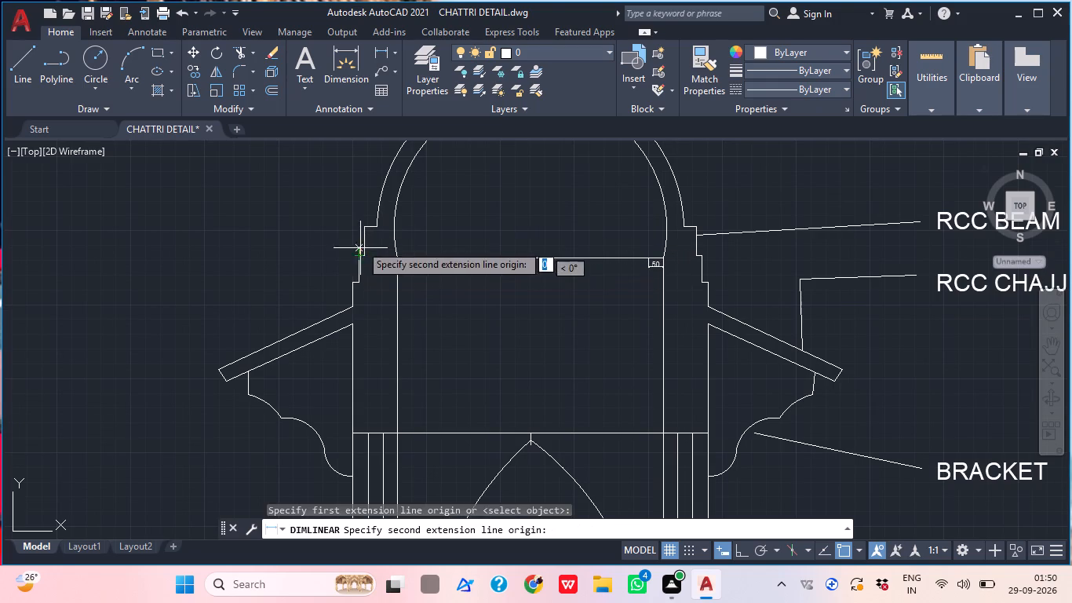
pyautogui.scroll(-4, 365, 228)
pyautogui.moveTo(366, 228); pyautogui.dragTo(371, 136, button='middle')
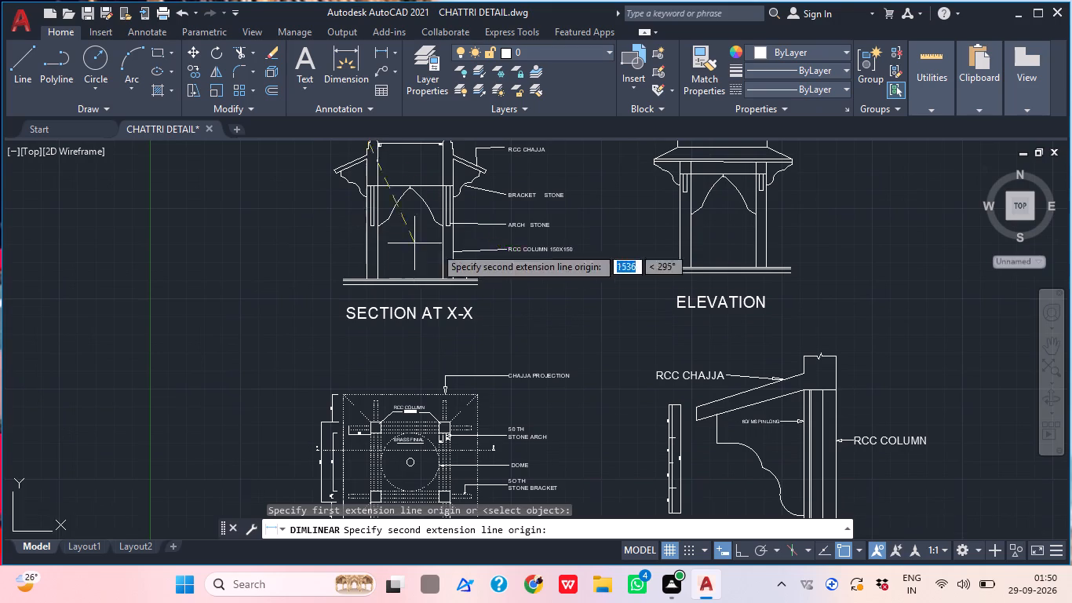
pyautogui.moveTo(521, 255); pyautogui.dragTo(453, 283, button='middle')
pyautogui.scroll(1, 283, 275)
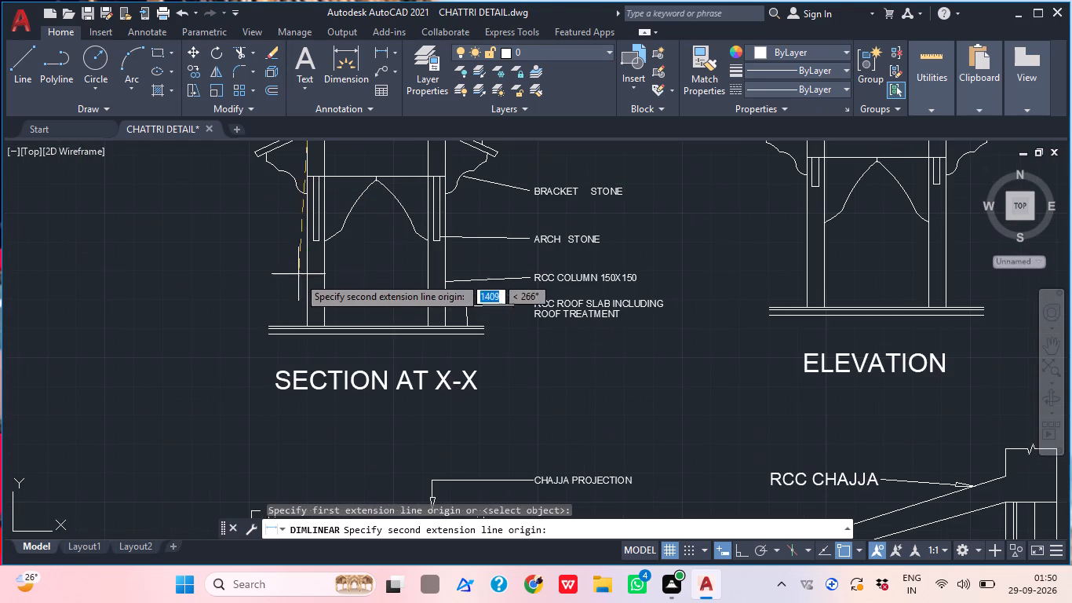
pyautogui.click(306, 323)
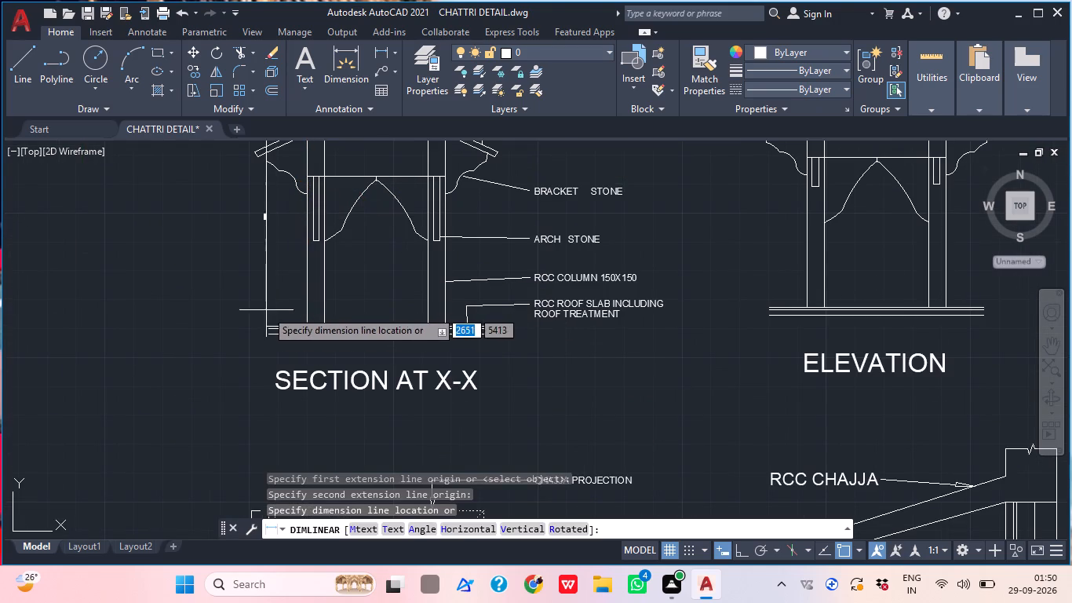
pyautogui.moveTo(266, 310); pyautogui.dragTo(273, 389, button='middle')
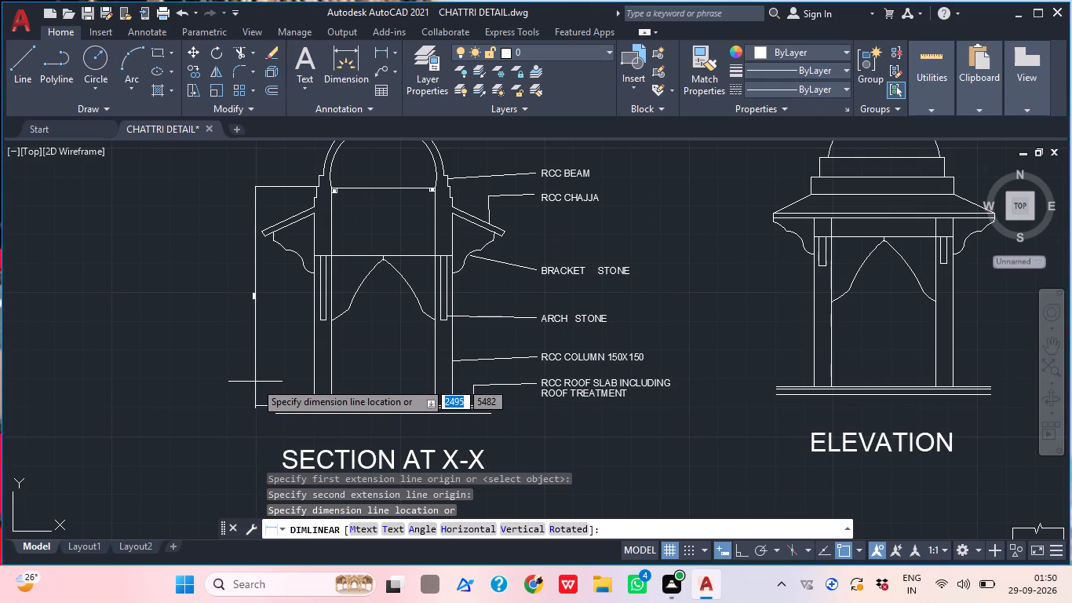
pyautogui.click(255, 382)
pyautogui.moveTo(283, 313); pyautogui.dragTo(277, 334, button='middle')
pyautogui.scroll(2, 277, 334)
pyautogui.scroll(-2, 277, 334)
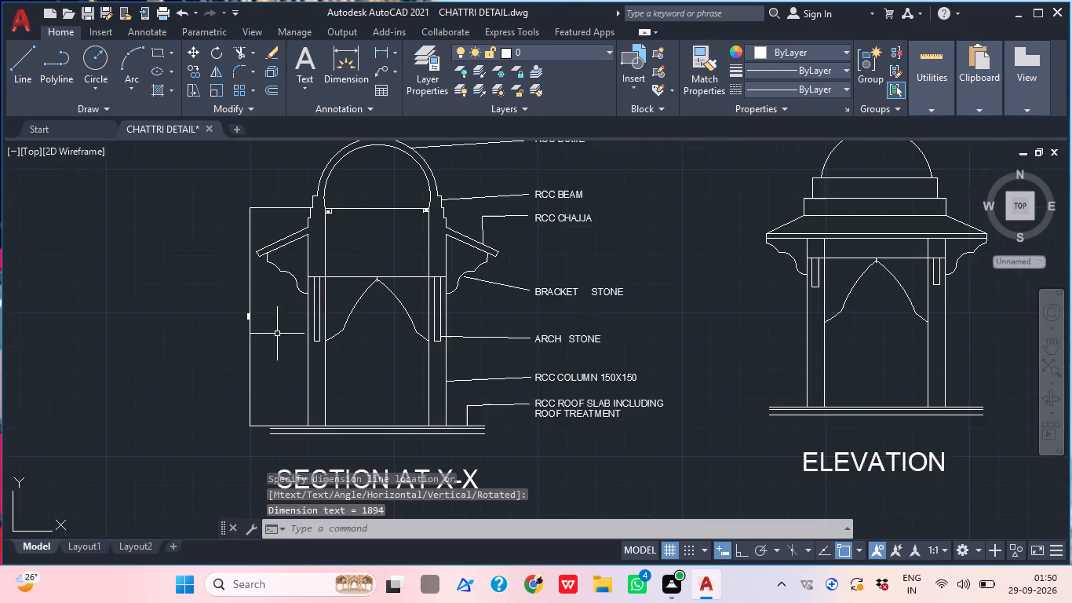
# Review the whole sheet, covering Section X-X, the elevation, the plan and the bracket detail.
pyautogui.moveTo(319, 300); pyautogui.dragTo(282, 364, button='middle')
pyautogui.scroll(-3, 359, 276)
pyautogui.middleClick(373, 301)
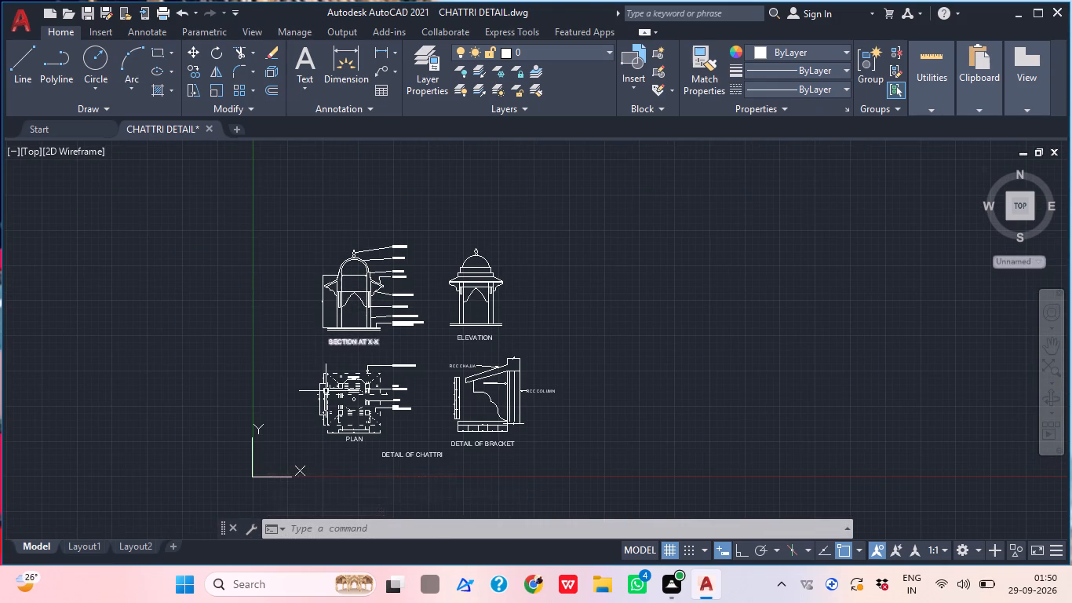
pyautogui.middleClick(436, 380)
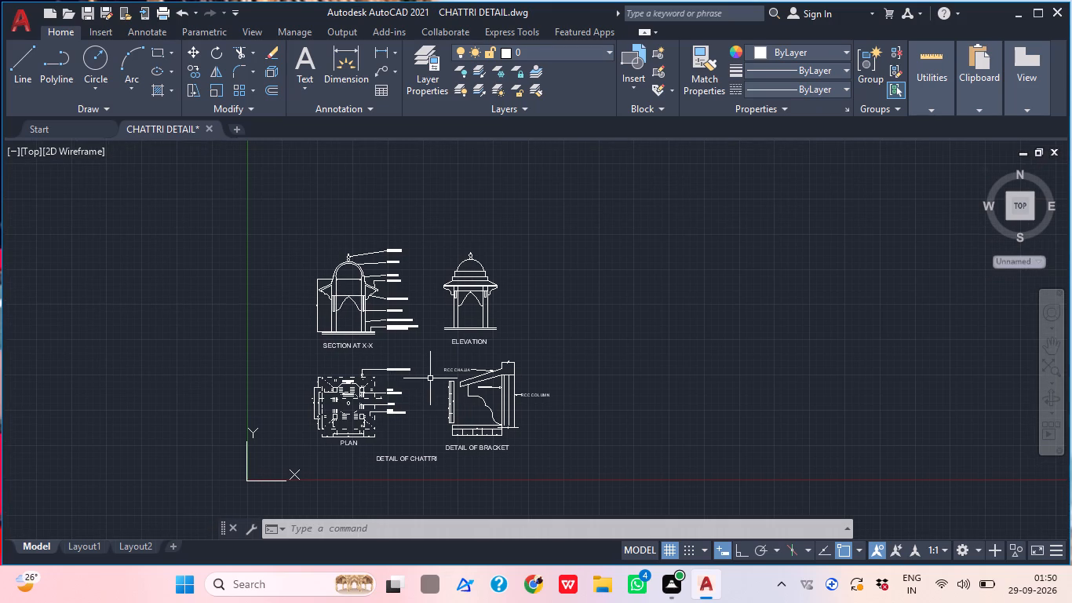
pyautogui.moveTo(429, 374); pyautogui.dragTo(434, 353, button='middle')
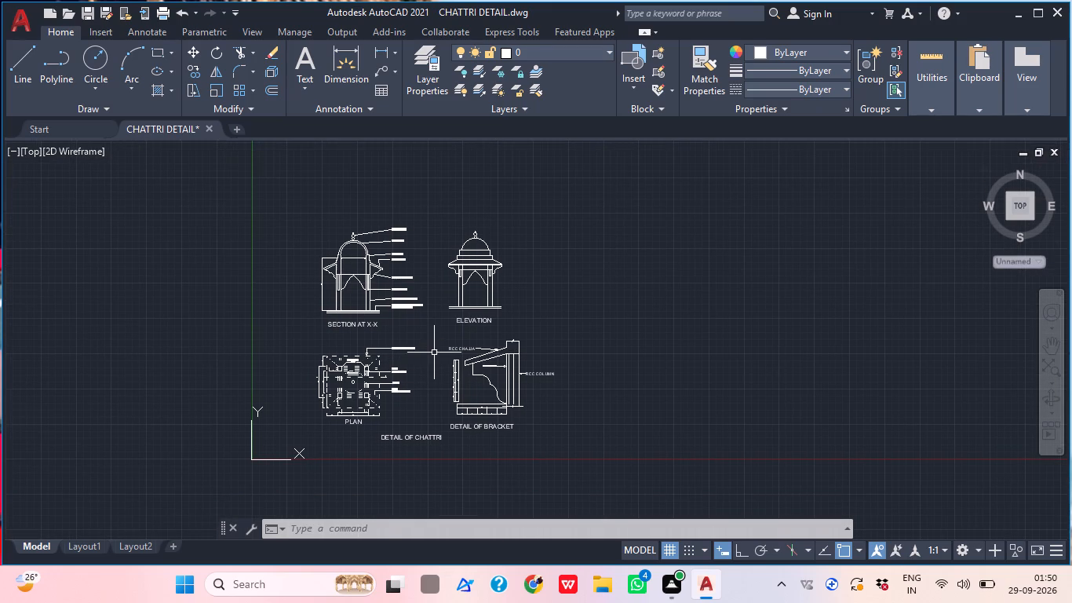
pyautogui.scroll(-1, 436, 345)
pyautogui.moveTo(461, 326); pyautogui.dragTo(556, 234, button='middle')
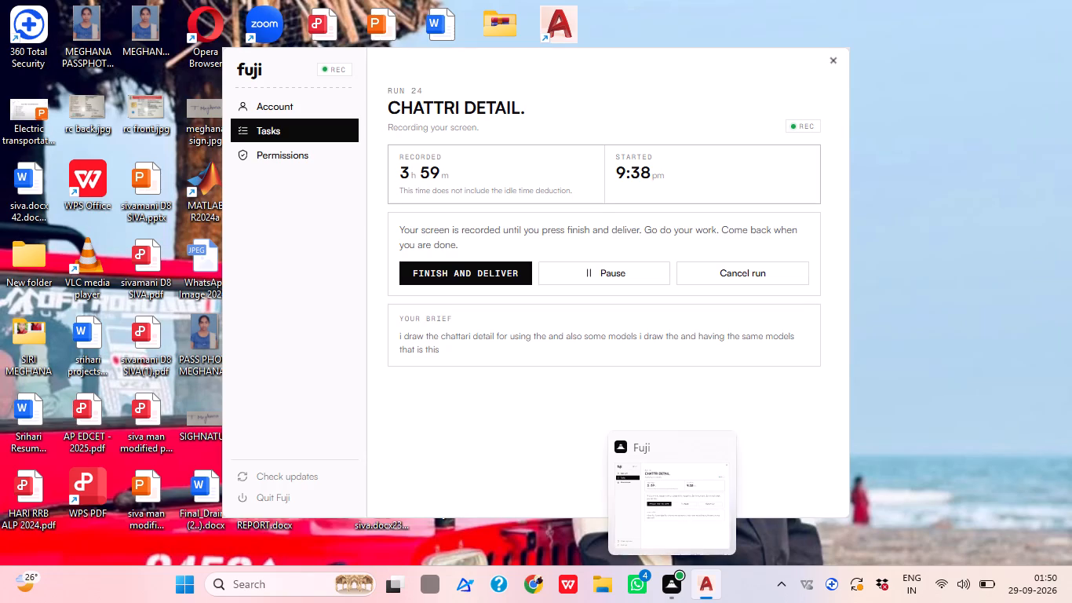
pyautogui.moveTo(612, 277); pyautogui.dragTo(450, 304, button='middle')
pyautogui.scroll(2, 411, 278)
pyautogui.moveTo(404, 240); pyautogui.dragTo(402, 300, button='middle')
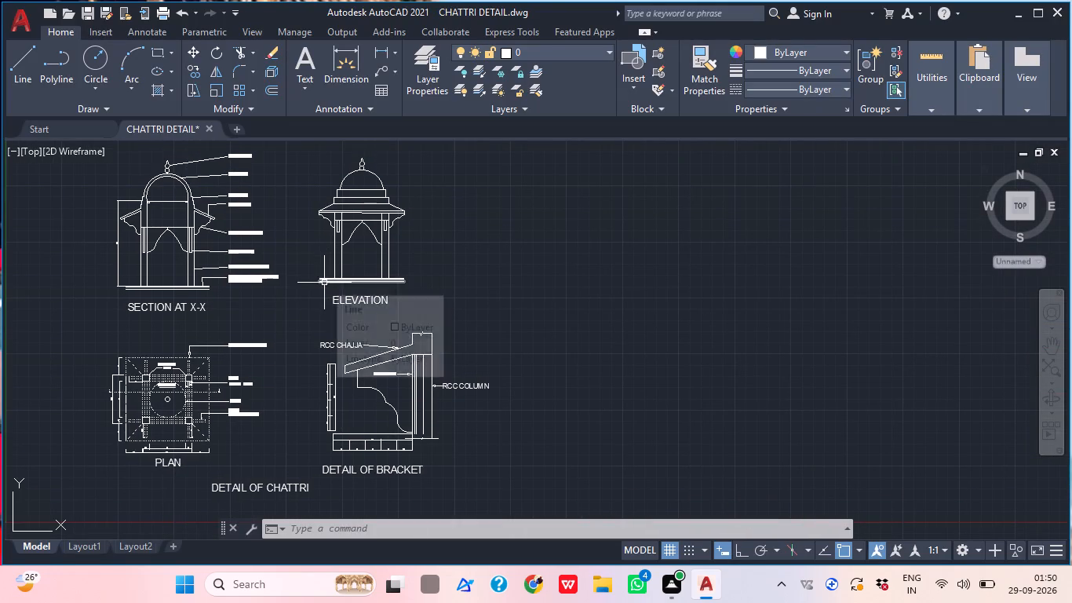
# Add a 75 horizontal linear dimension in Section X-X, inward from the arch's left lower end, placed just below it.
pyautogui.moveTo(157, 263); pyautogui.dragTo(227, 263, button='middle')
pyautogui.scroll(1, 227, 262)
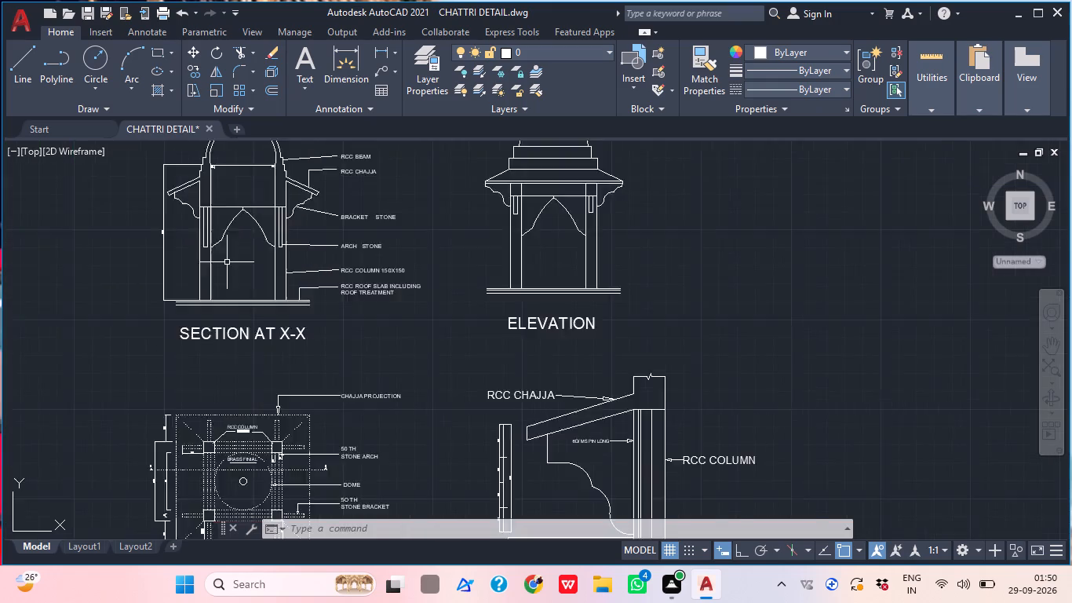
pyautogui.scroll(2, 227, 262)
pyautogui.moveTo(246, 233); pyautogui.dragTo(257, 279, button='middle')
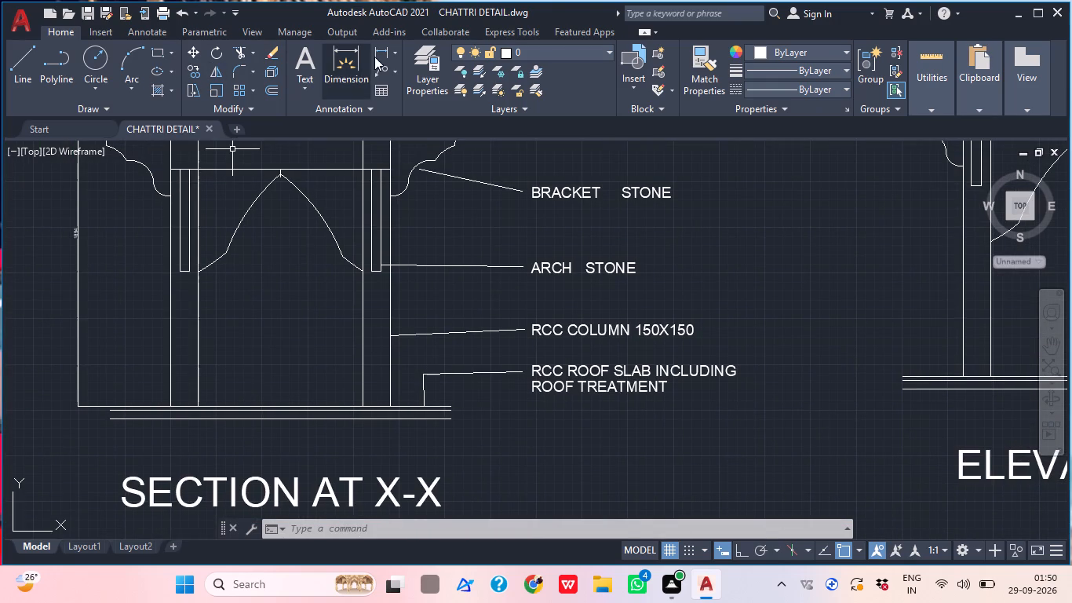
pyautogui.click(390, 46)
pyautogui.click(388, 49)
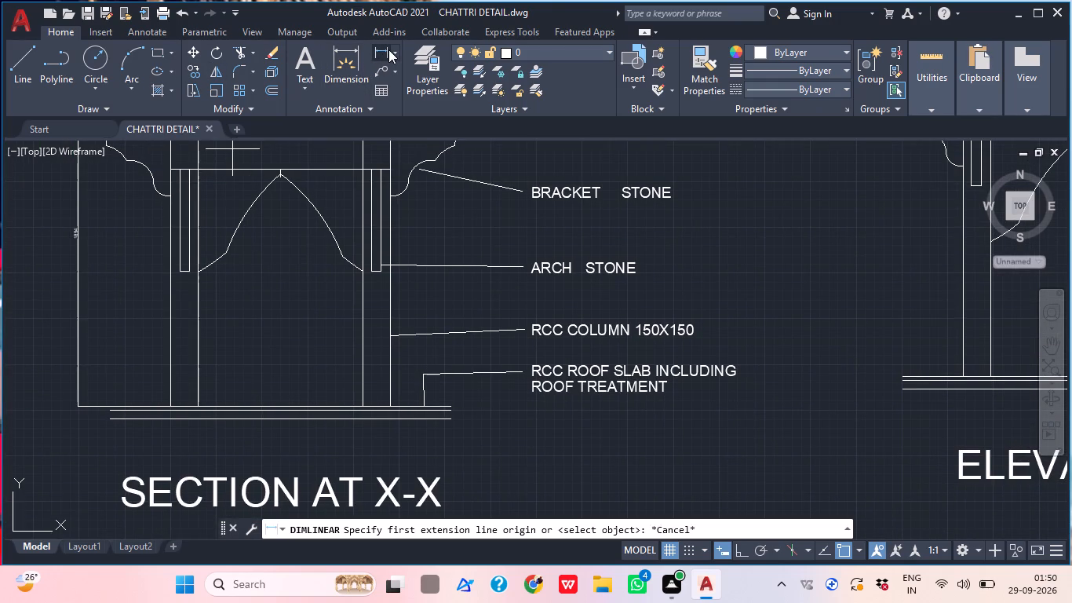
pyautogui.click(383, 54)
pyautogui.scroll(1, 214, 280)
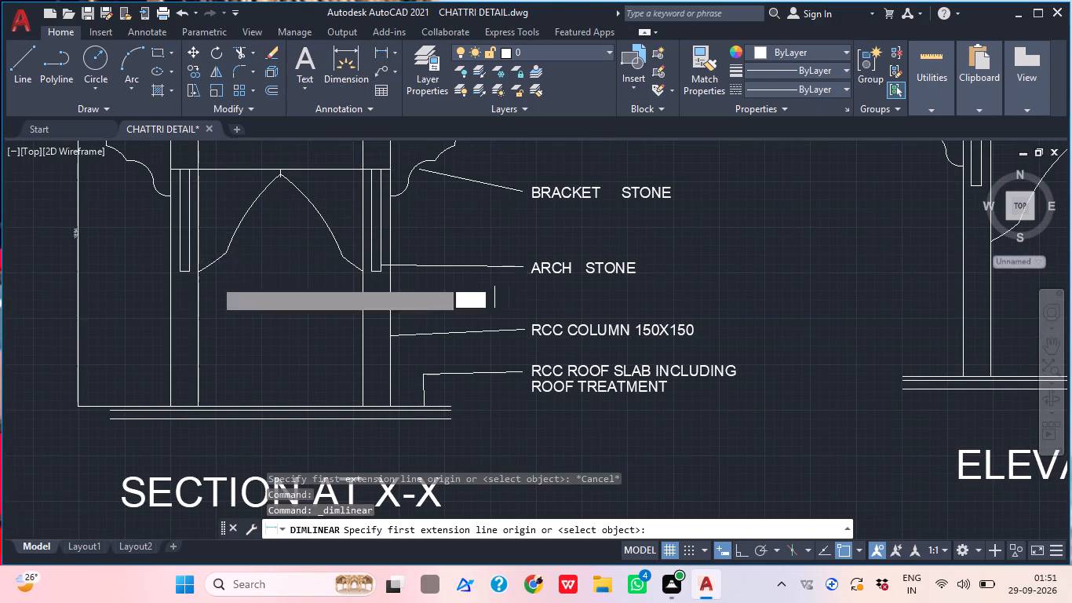
pyautogui.scroll(1, 214, 280)
pyautogui.click(174, 265)
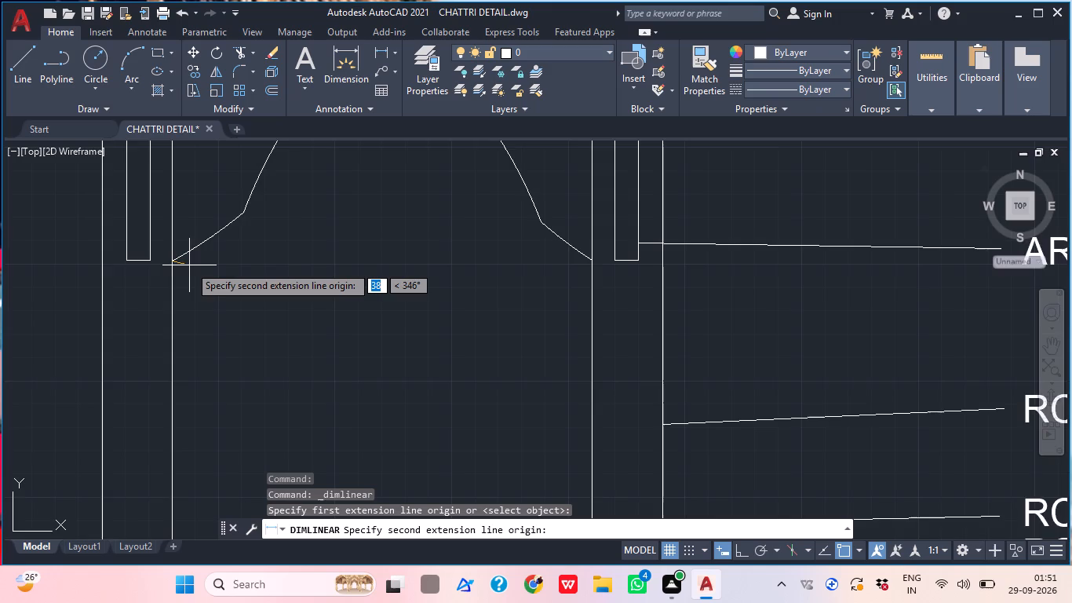
pyautogui.scroll(3, 189, 265)
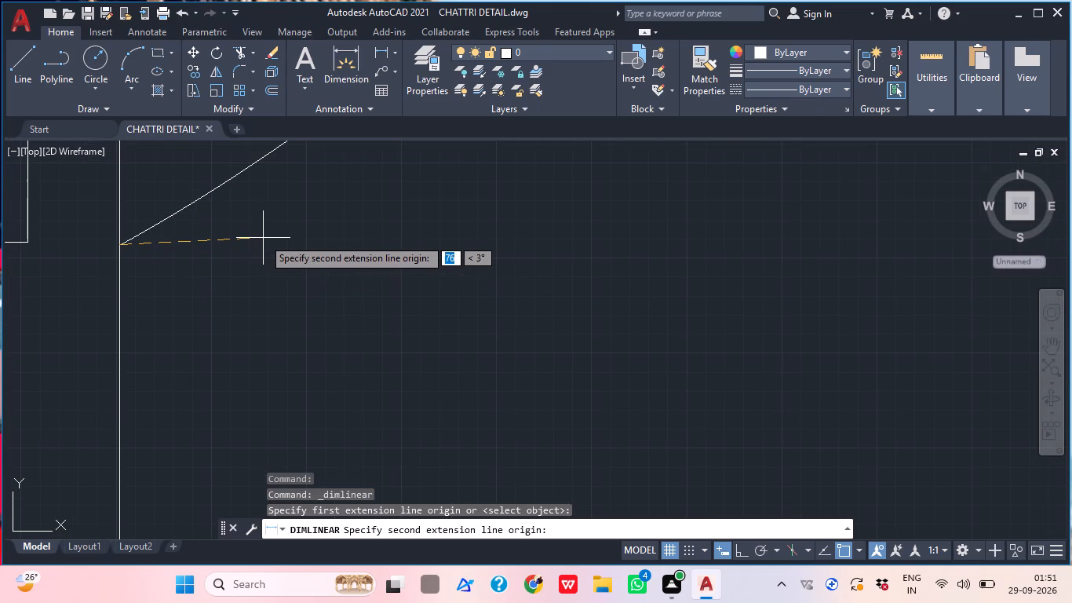
pyautogui.scroll(2, 263, 238)
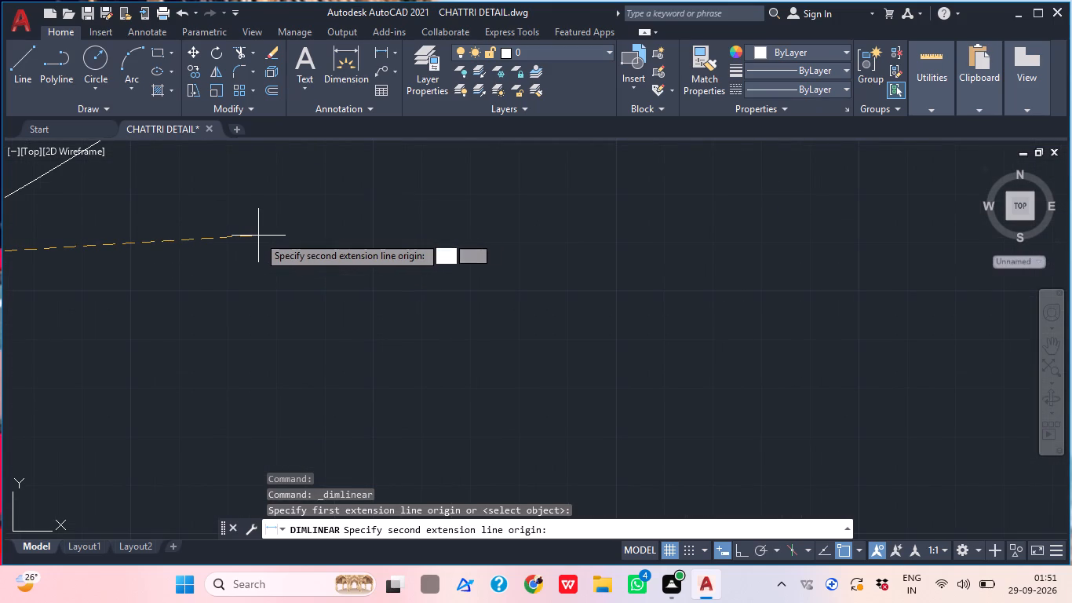
pyautogui.click(258, 236)
pyautogui.scroll(-3, 258, 233)
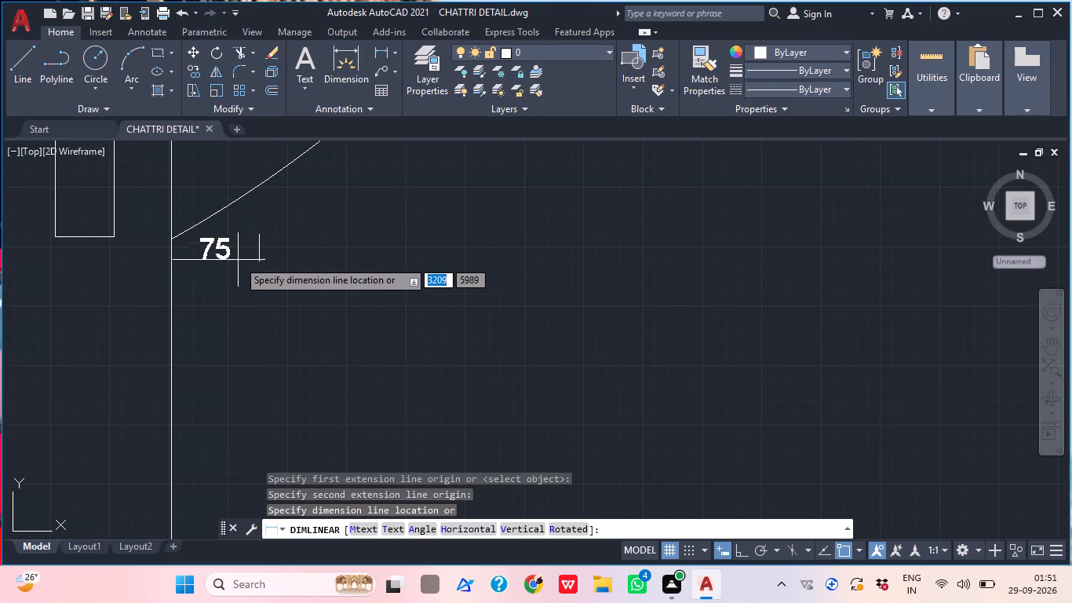
pyautogui.click(232, 277)
# Add a matching 75 horizontal linear dimension inward from the arch's right lower end, placed just below it.
pyautogui.scroll(-2, 308, 283)
pyautogui.moveTo(324, 306); pyautogui.dragTo(261, 323, button='middle')
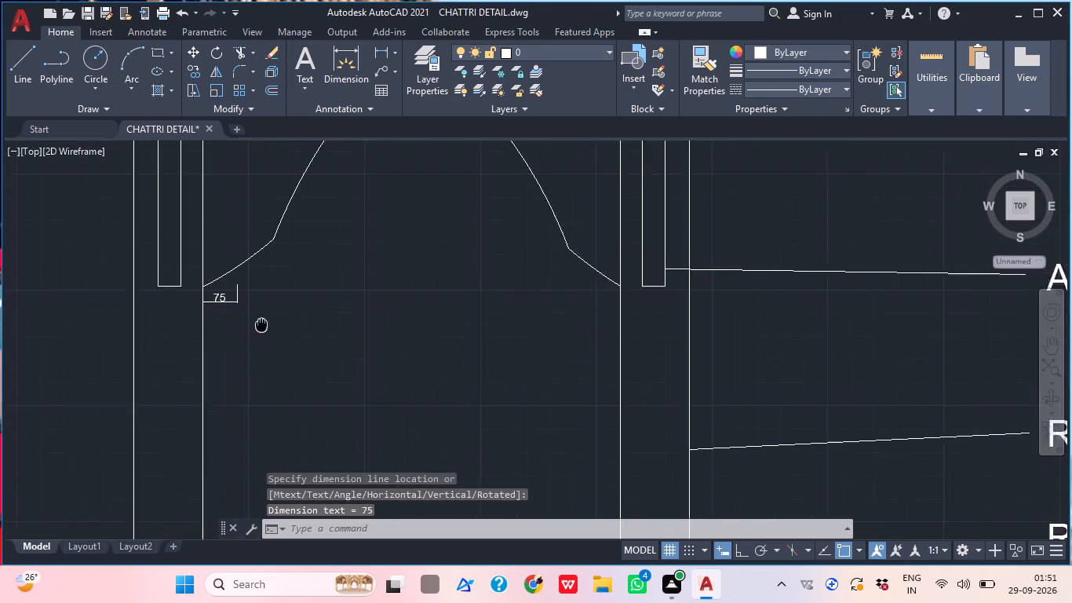
pyautogui.moveTo(261, 323); pyautogui.dragTo(238, 326, button='middle')
pyautogui.moveTo(386, 312); pyautogui.dragTo(306, 327, button='middle')
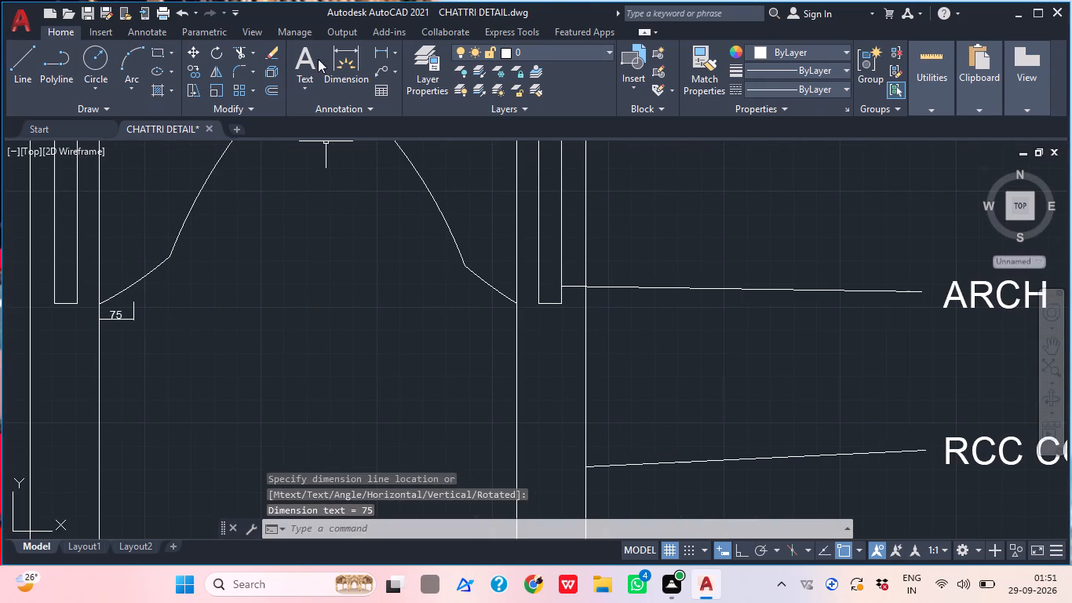
pyautogui.click(377, 52)
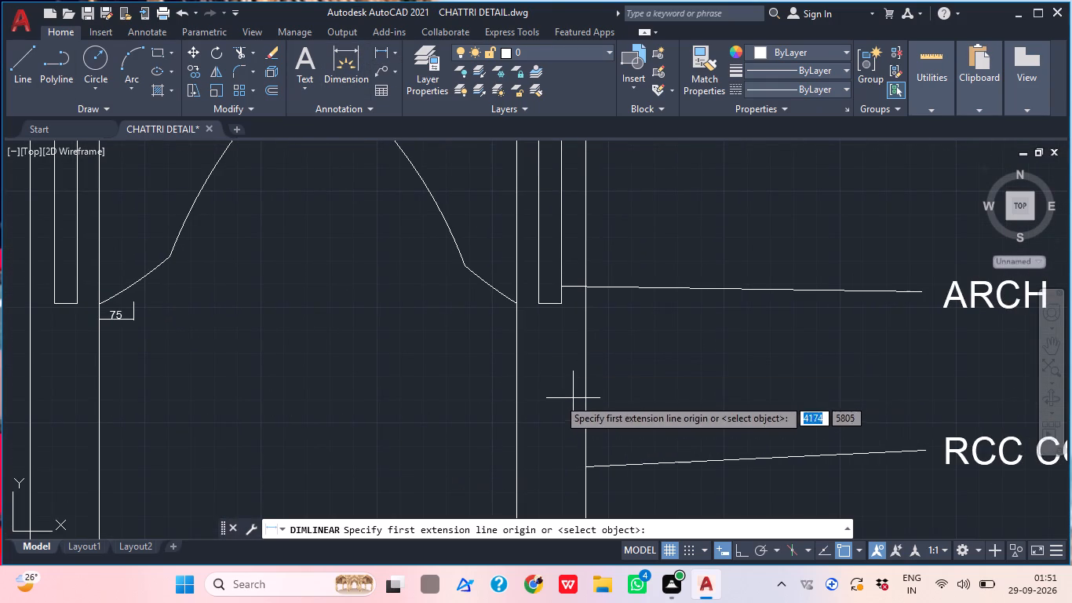
pyautogui.click(518, 309)
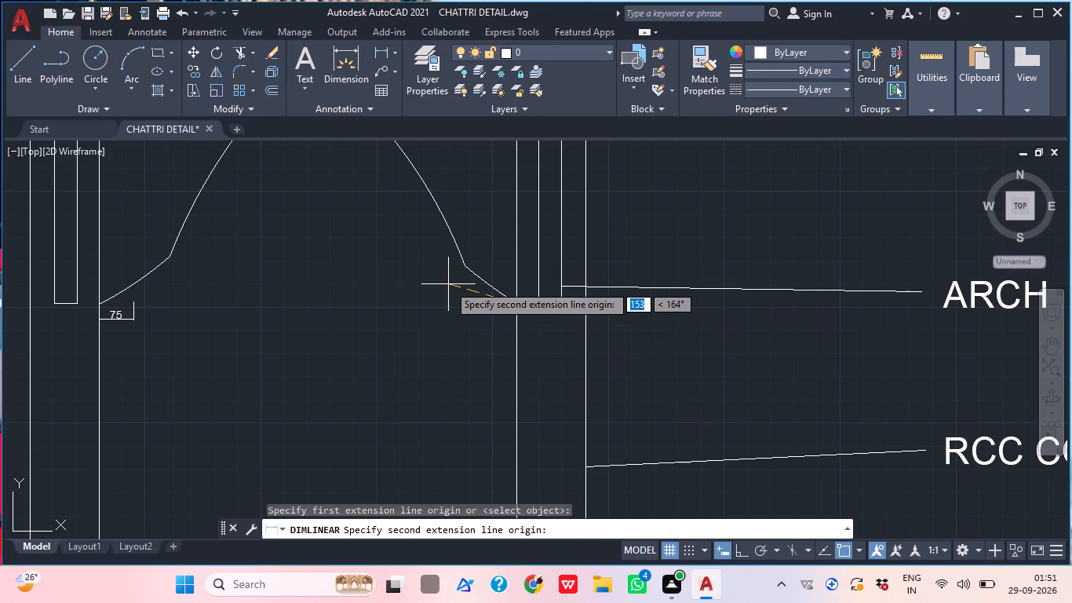
pyautogui.scroll(3, 419, 314)
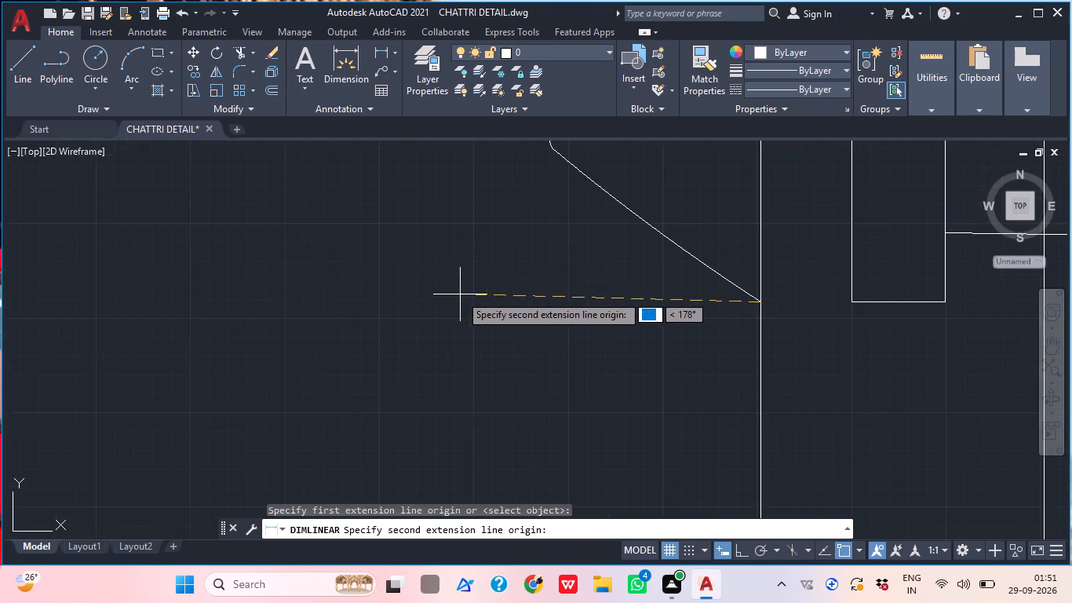
pyautogui.moveTo(481, 293); pyautogui.dragTo(374, 331, button='middle')
pyautogui.scroll(1, 494, 338)
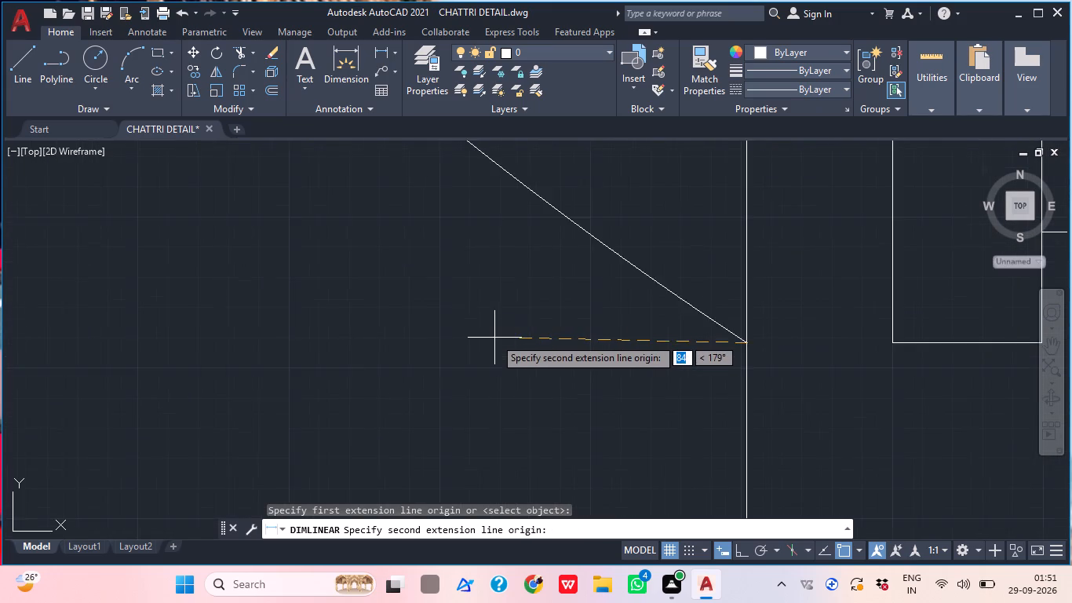
pyautogui.moveTo(493, 338); pyautogui.dragTo(357, 333, button='middle')
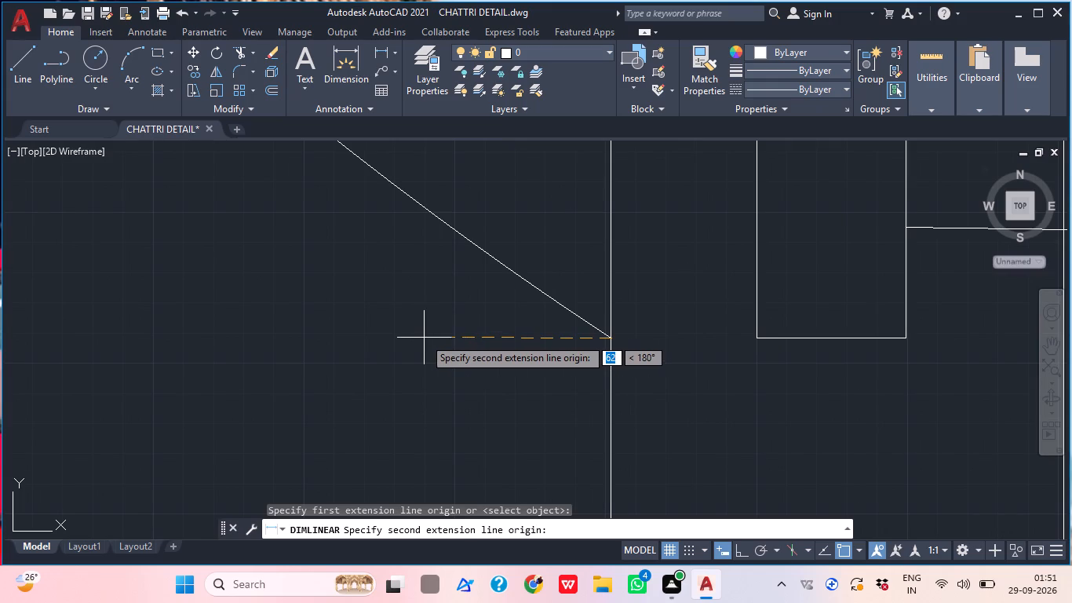
pyautogui.click(384, 338)
pyautogui.scroll(-2, 384, 338)
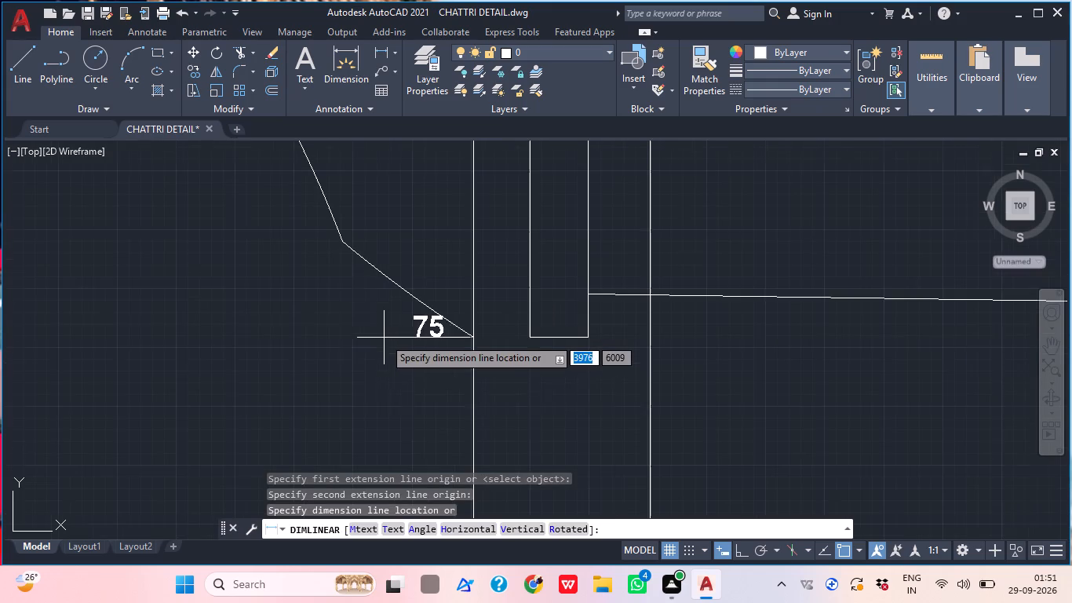
pyautogui.click(363, 375)
# Check the arch dimensions and the overall layout of Section X-X beside the elevation.
pyautogui.scroll(-2, 413, 356)
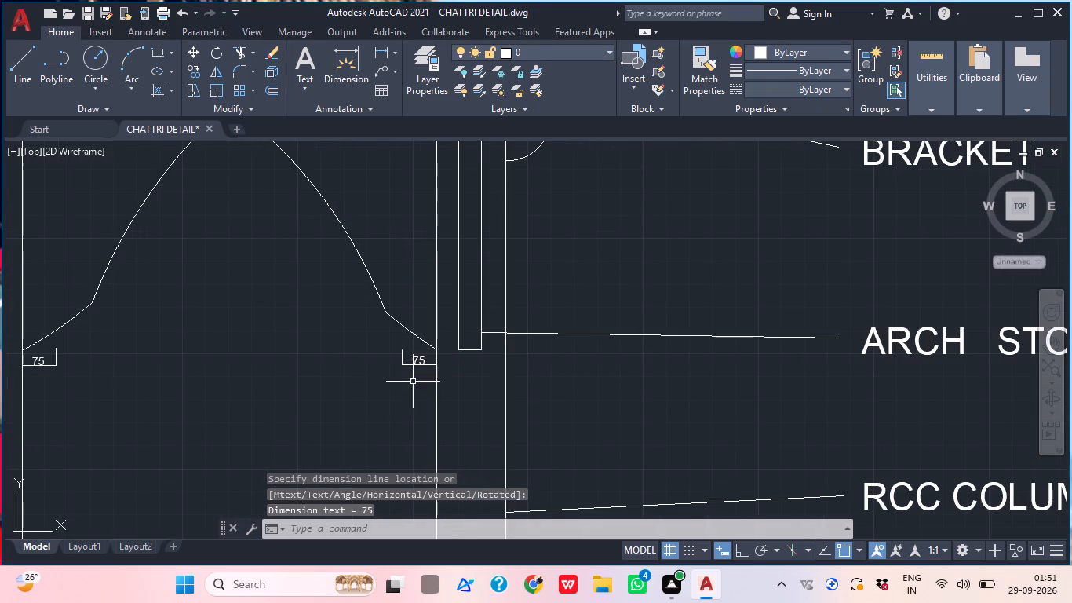
pyautogui.middleClick(383, 389)
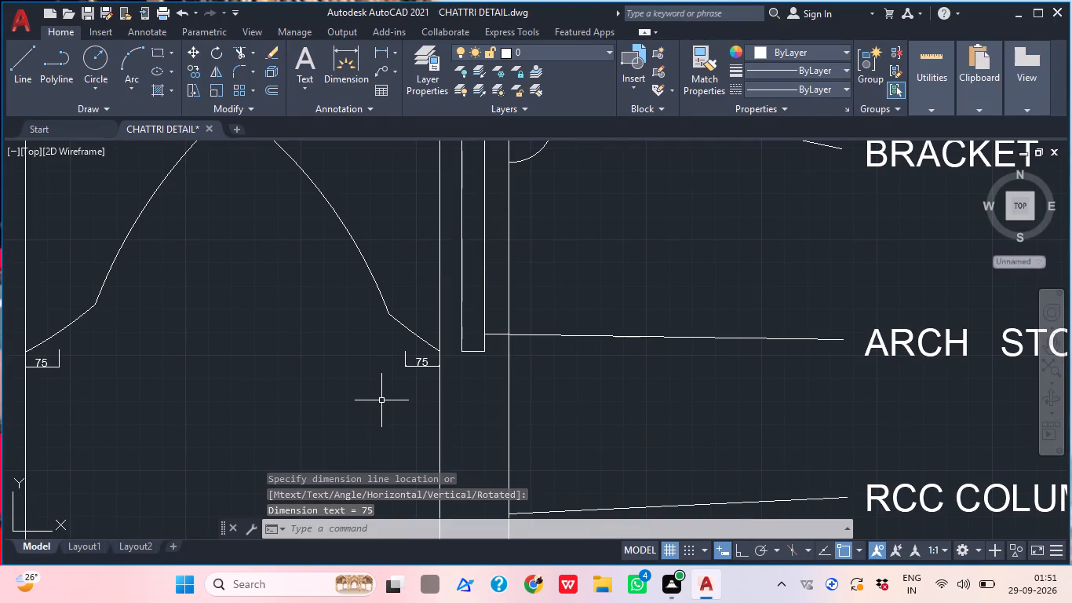
pyautogui.moveTo(381, 402); pyautogui.dragTo(436, 433, button='middle')
pyautogui.scroll(-3, 411, 429)
pyautogui.moveTo(454, 389); pyautogui.dragTo(432, 416, button='middle')
pyautogui.scroll(-1, 429, 356)
pyautogui.moveTo(429, 380); pyautogui.dragTo(352, 243, button='middle')
pyautogui.moveTo(345, 293); pyautogui.dragTo(347, 354, button='middle')
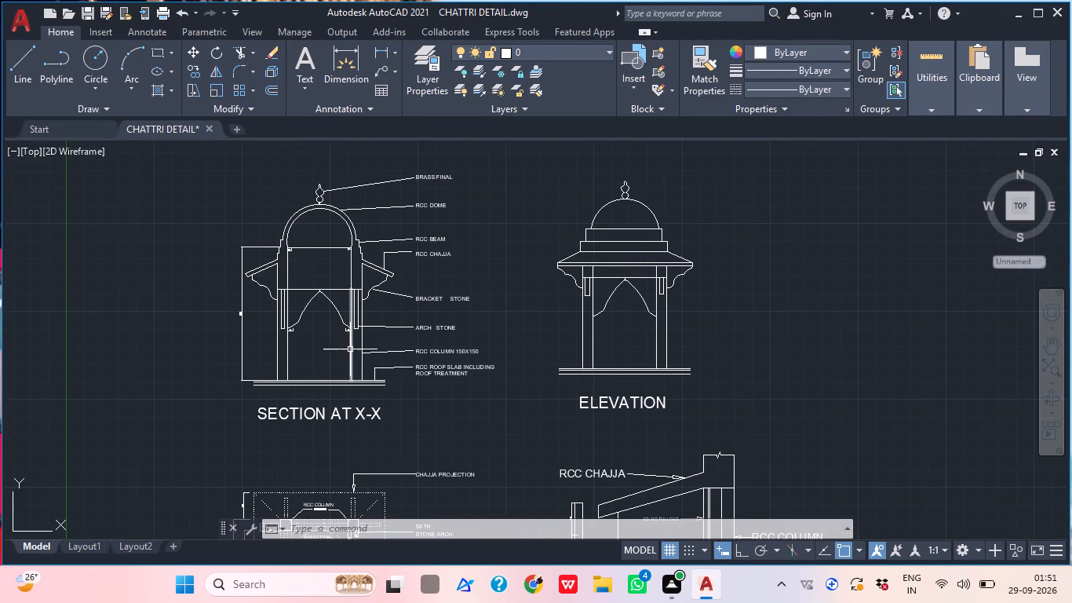
# Save the CHATTRI DETAIL drawing.
pyautogui.hotkey('ctrl', 's')
pyautogui.hotkey('ctrl', 's')
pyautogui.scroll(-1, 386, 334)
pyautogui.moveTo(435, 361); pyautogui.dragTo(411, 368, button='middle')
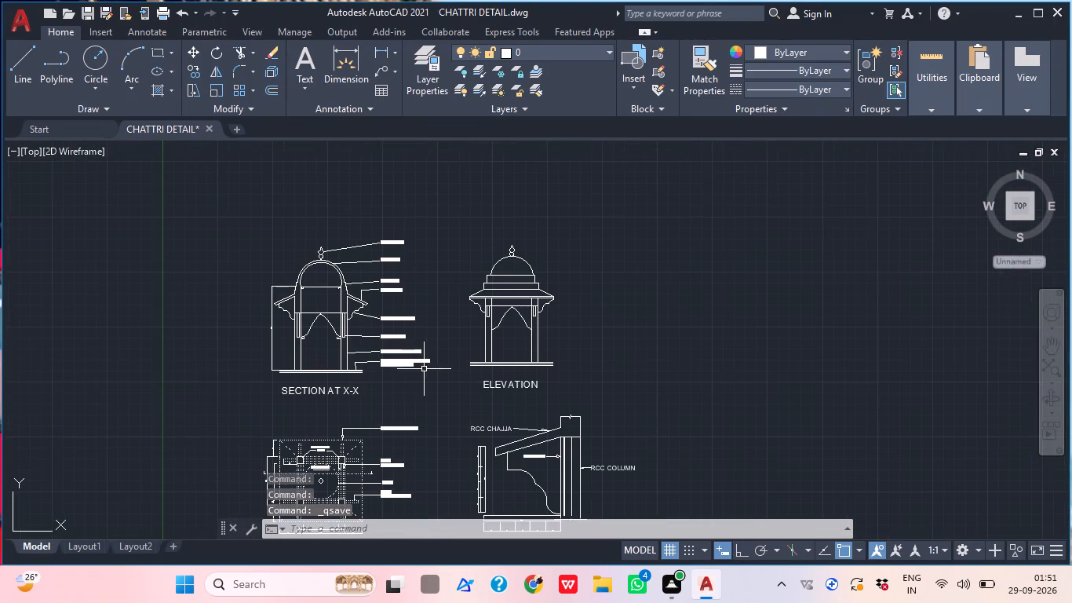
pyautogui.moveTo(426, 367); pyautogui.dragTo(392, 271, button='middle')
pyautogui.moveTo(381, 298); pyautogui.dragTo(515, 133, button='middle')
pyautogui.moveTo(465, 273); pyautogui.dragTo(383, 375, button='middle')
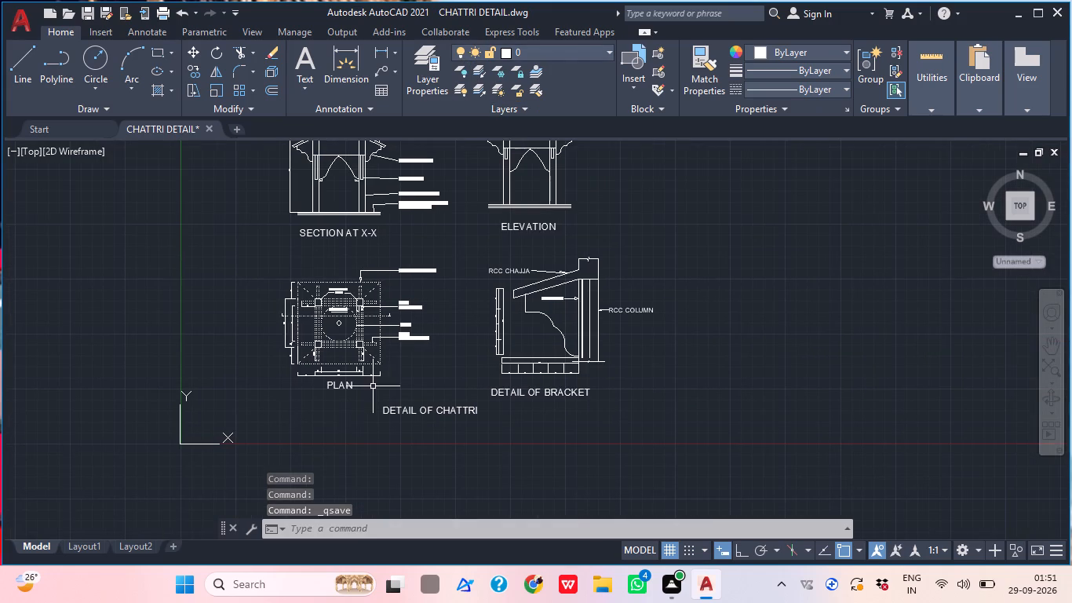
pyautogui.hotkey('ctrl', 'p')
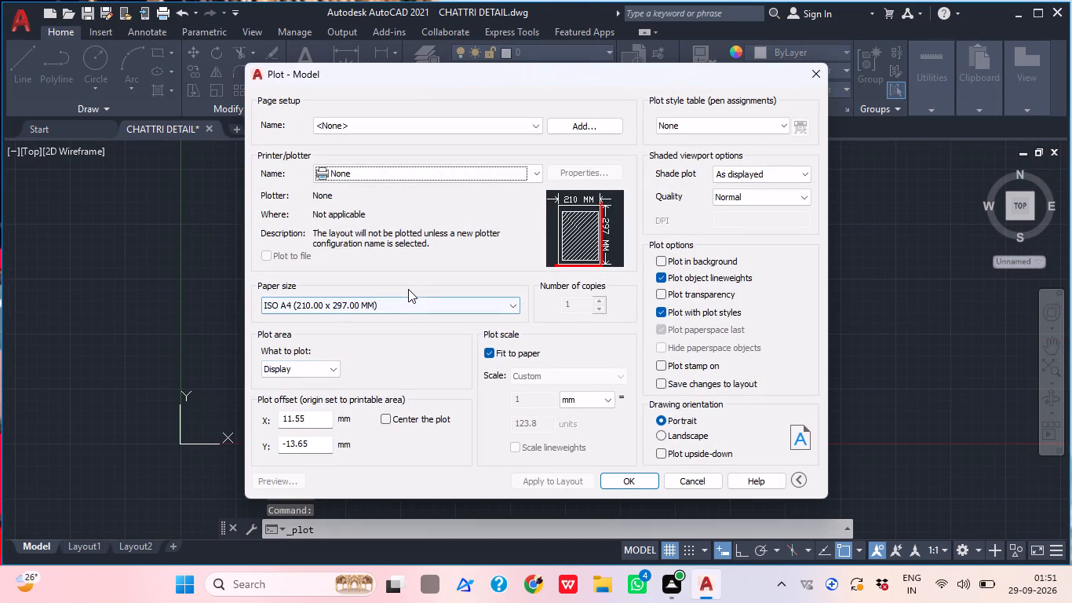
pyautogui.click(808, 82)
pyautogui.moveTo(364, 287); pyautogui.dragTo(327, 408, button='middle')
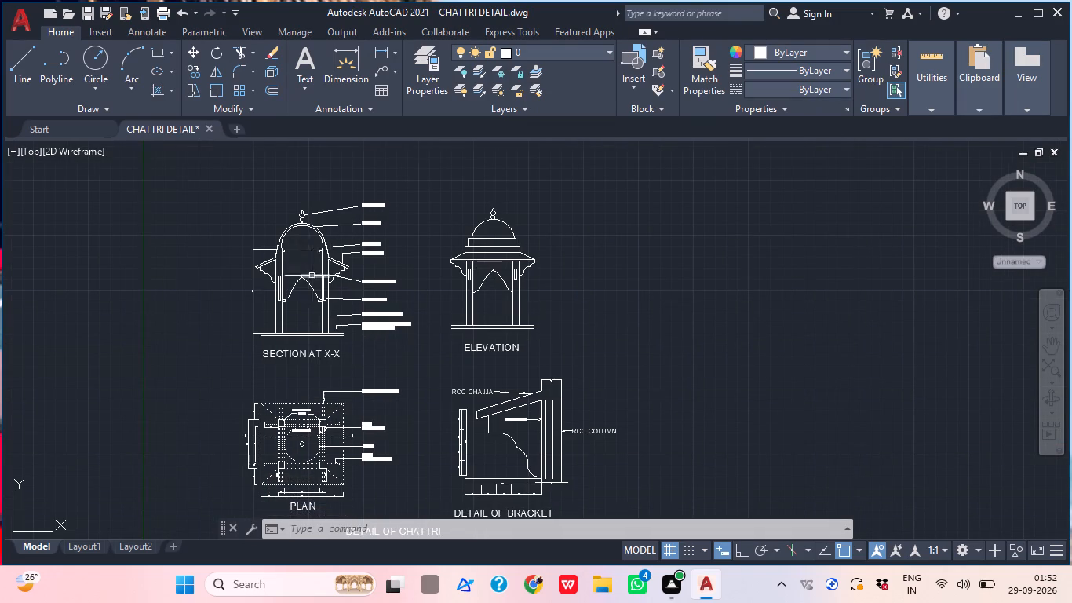
# Add a 75 vertical linear dimension in Section X-X, downward from the beam line above the arch's apex, placed just left of it.
pyautogui.scroll(3, 312, 276)
pyautogui.moveTo(297, 280); pyautogui.dragTo(306, 297, button='middle')
pyautogui.scroll(1, 286, 323)
pyautogui.moveTo(285, 269); pyautogui.dragTo(358, 307, button='middle')
pyautogui.scroll(1, 315, 297)
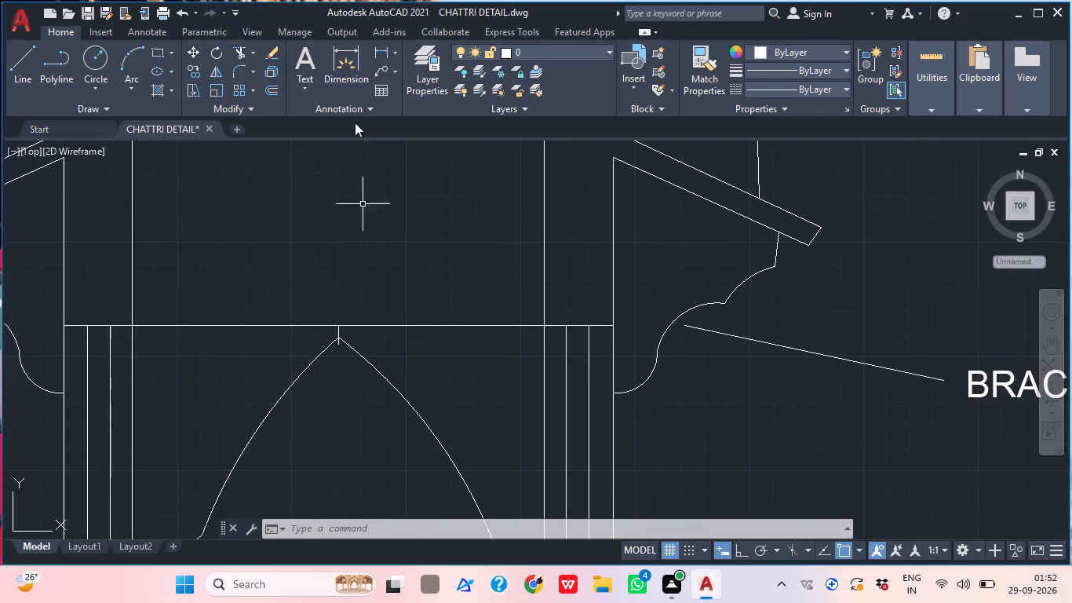
pyautogui.click(383, 52)
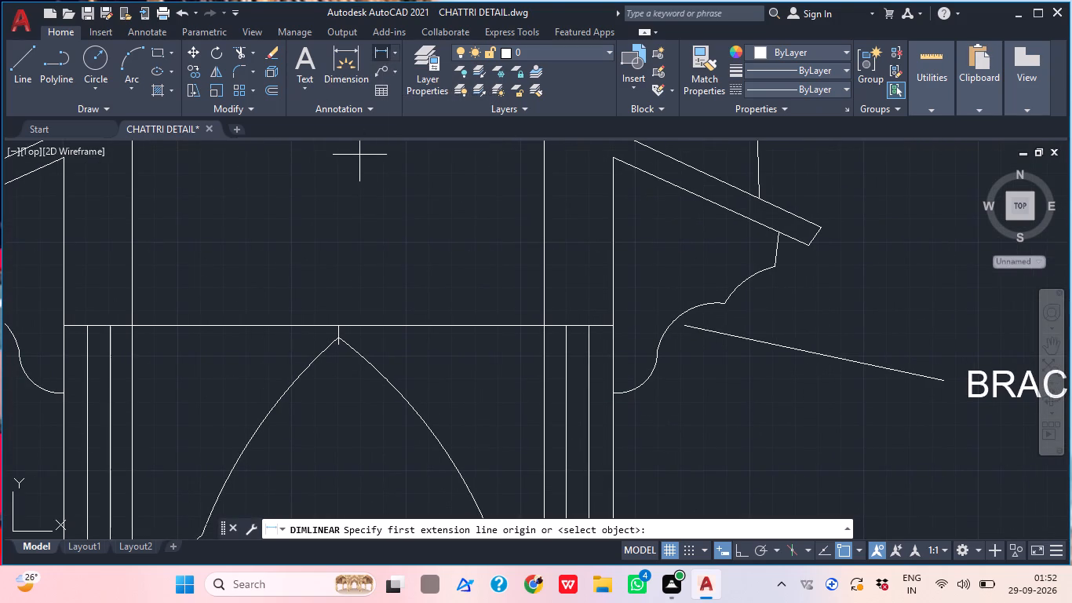
pyautogui.scroll(2, 313, 319)
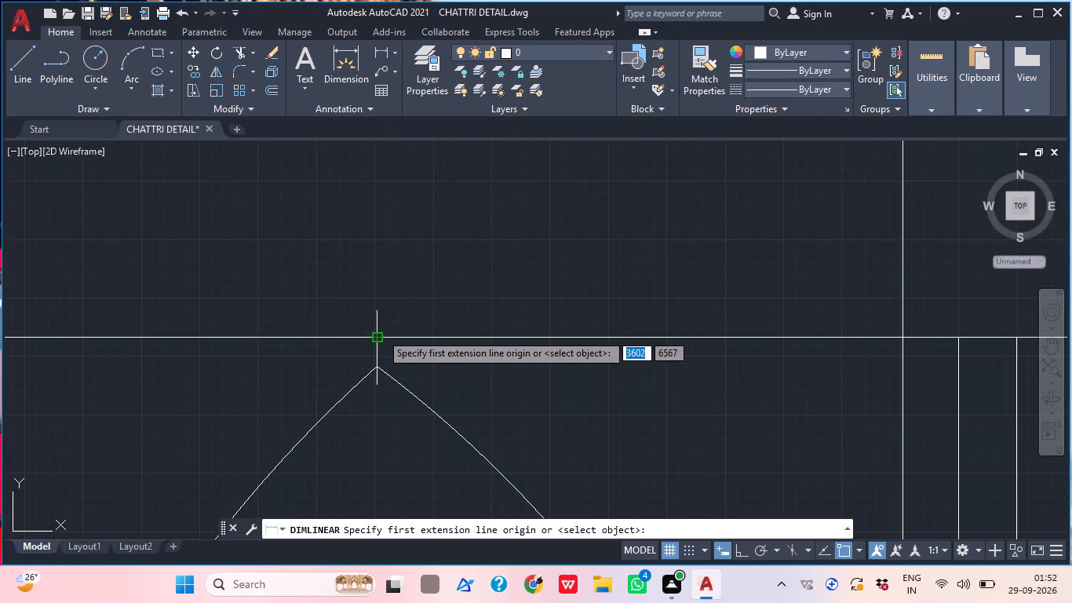
pyautogui.click(379, 333)
pyautogui.scroll(2, 382, 352)
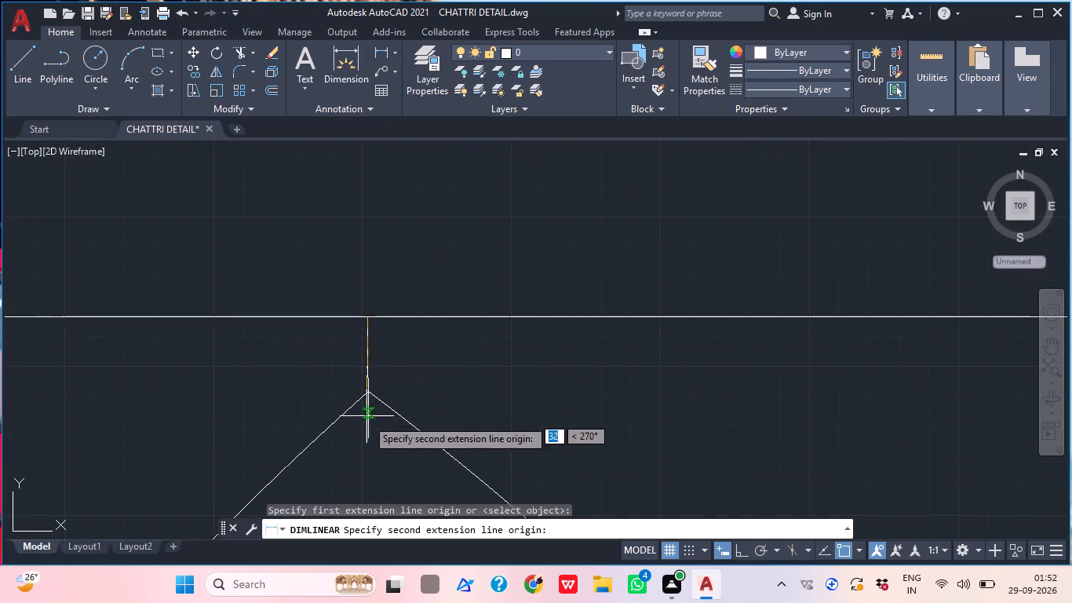
pyautogui.scroll(-2, 364, 427)
pyautogui.moveTo(375, 432); pyautogui.dragTo(429, 365, button='middle')
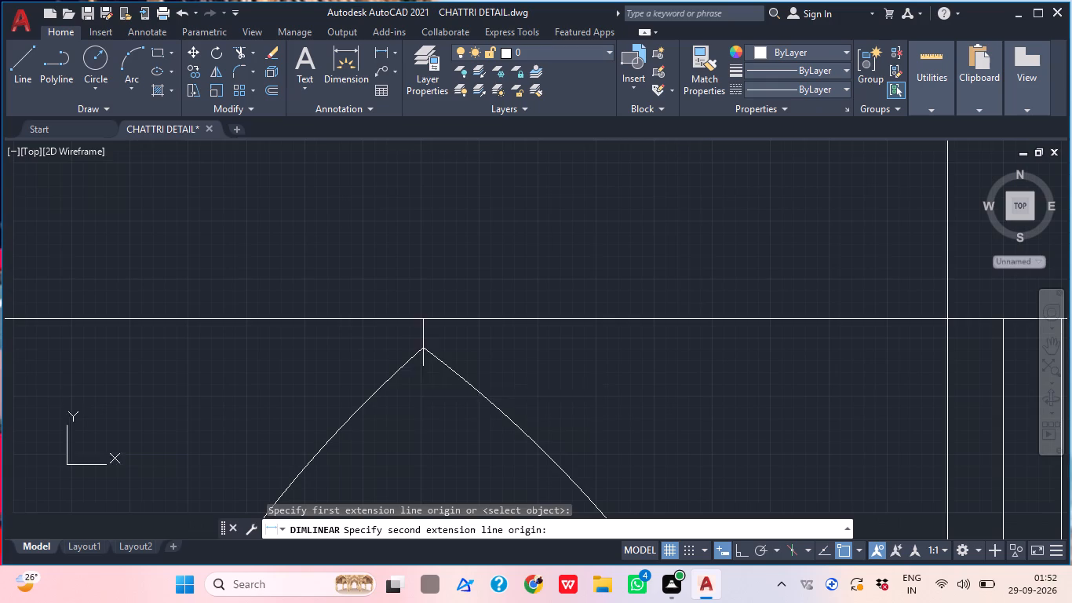
pyautogui.scroll(1, 422, 383)
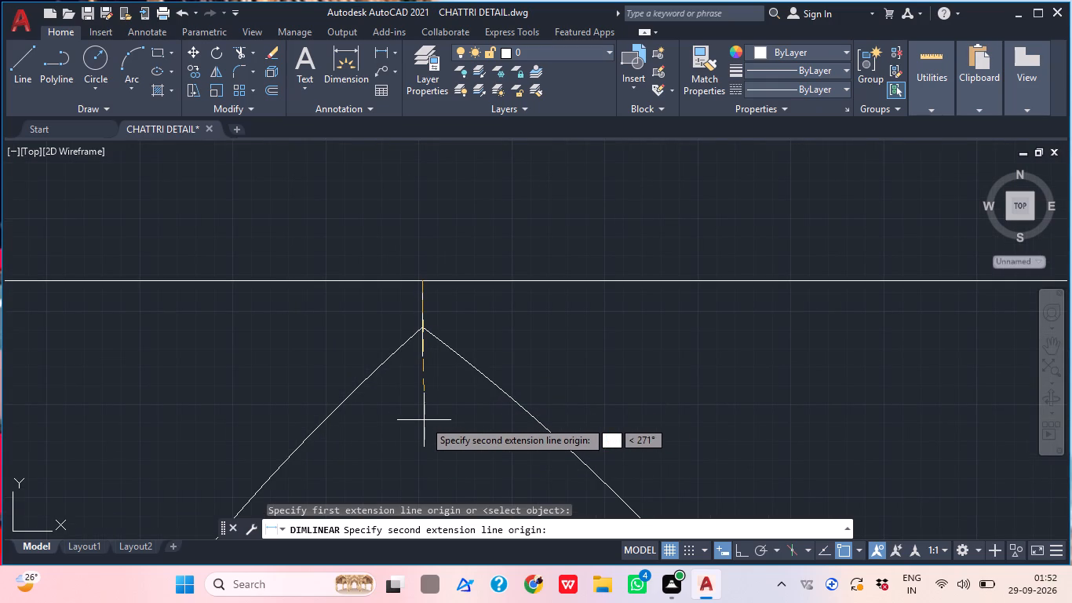
pyautogui.click(424, 420)
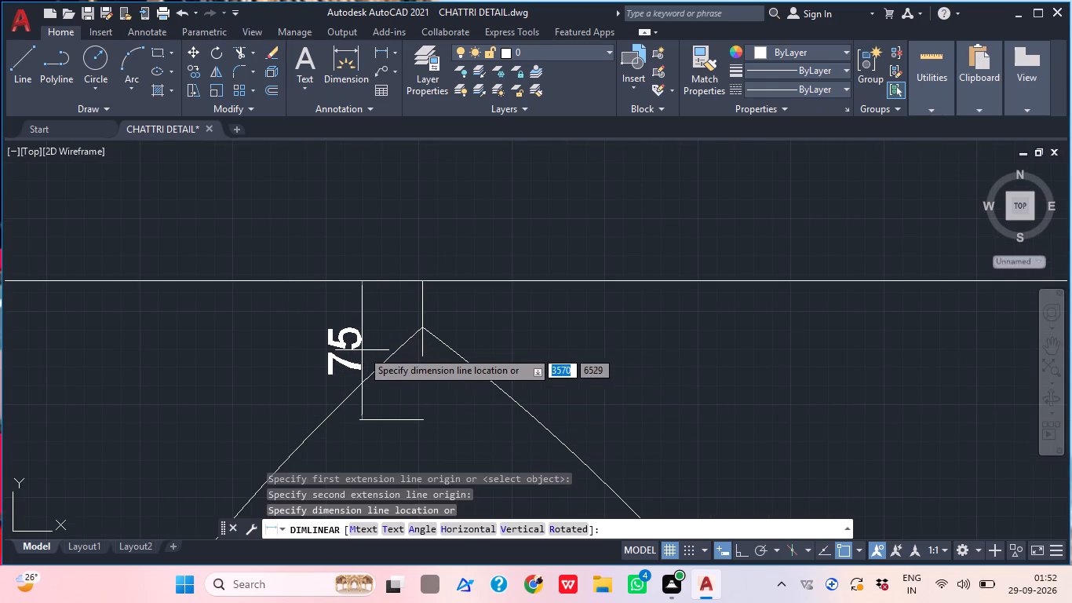
pyautogui.click(360, 350)
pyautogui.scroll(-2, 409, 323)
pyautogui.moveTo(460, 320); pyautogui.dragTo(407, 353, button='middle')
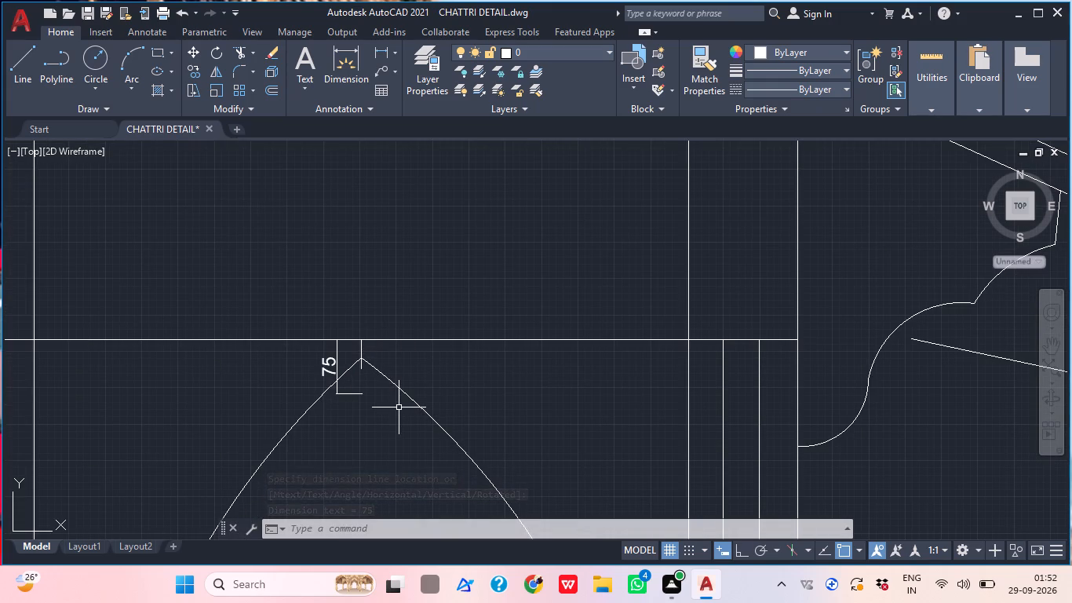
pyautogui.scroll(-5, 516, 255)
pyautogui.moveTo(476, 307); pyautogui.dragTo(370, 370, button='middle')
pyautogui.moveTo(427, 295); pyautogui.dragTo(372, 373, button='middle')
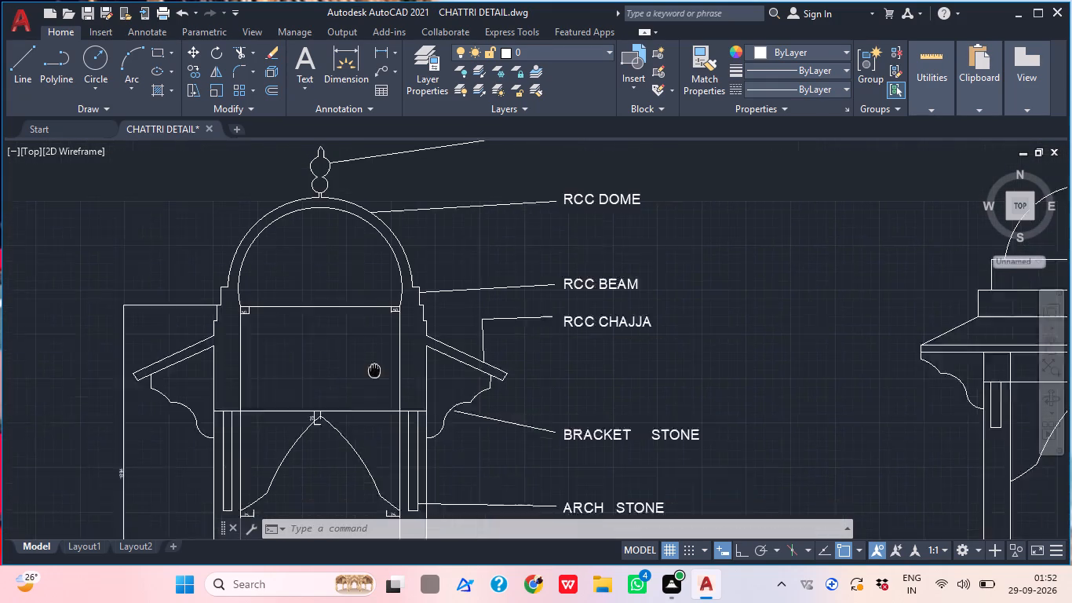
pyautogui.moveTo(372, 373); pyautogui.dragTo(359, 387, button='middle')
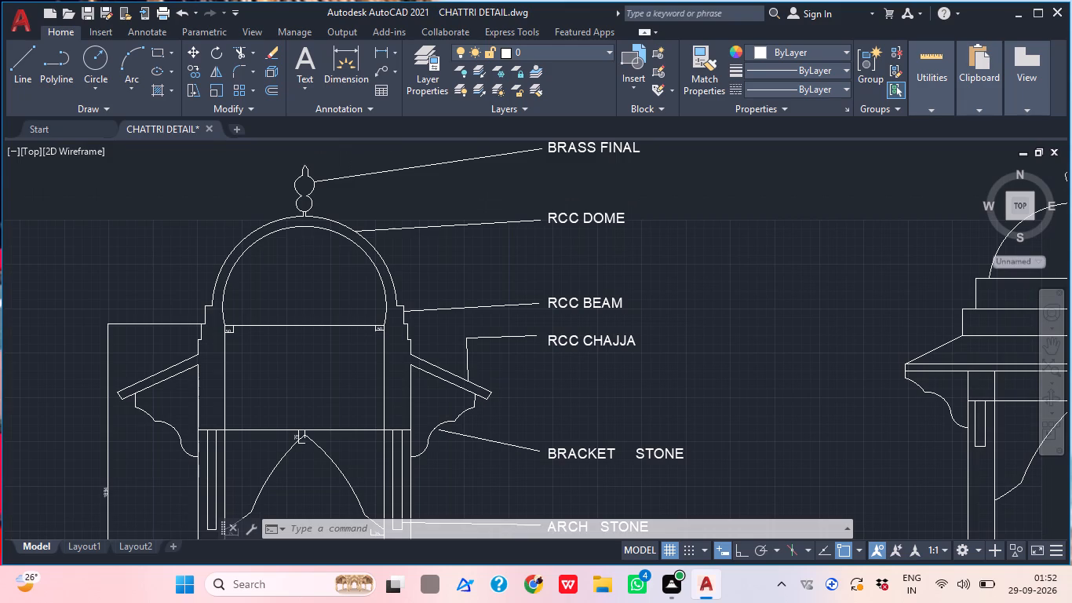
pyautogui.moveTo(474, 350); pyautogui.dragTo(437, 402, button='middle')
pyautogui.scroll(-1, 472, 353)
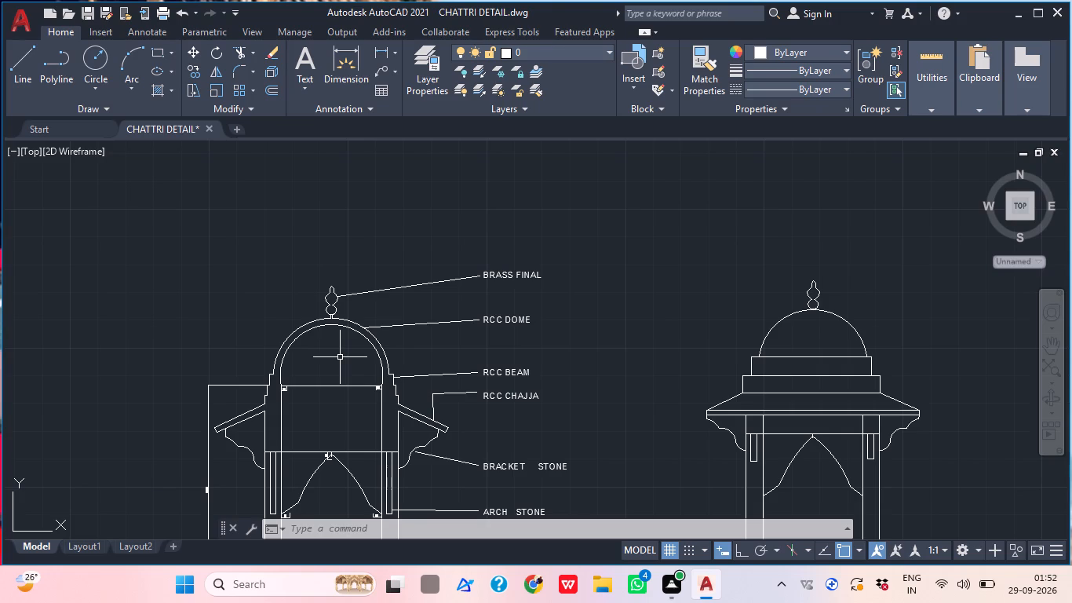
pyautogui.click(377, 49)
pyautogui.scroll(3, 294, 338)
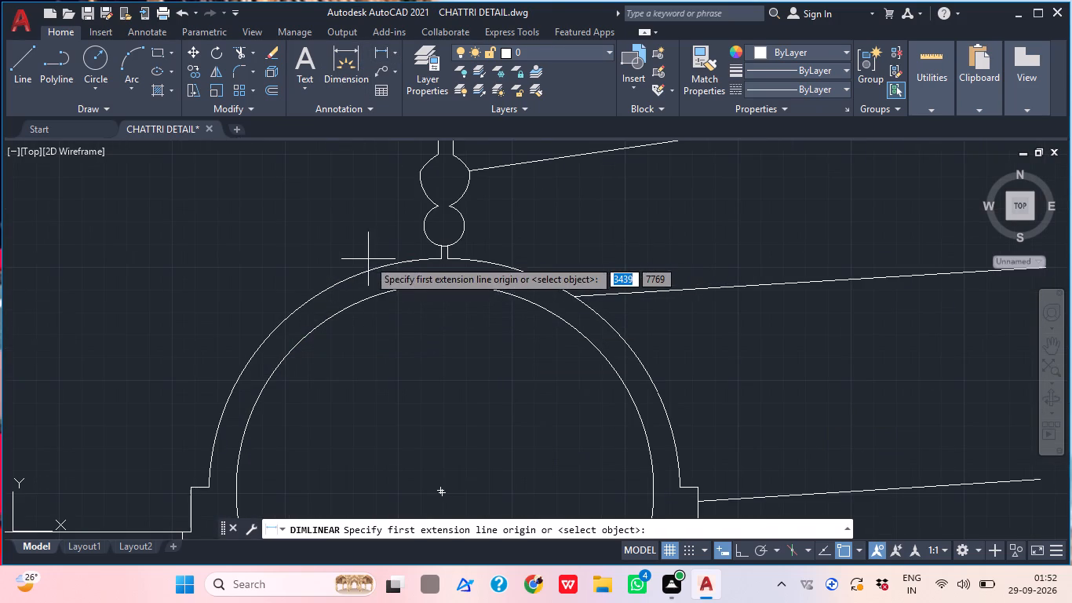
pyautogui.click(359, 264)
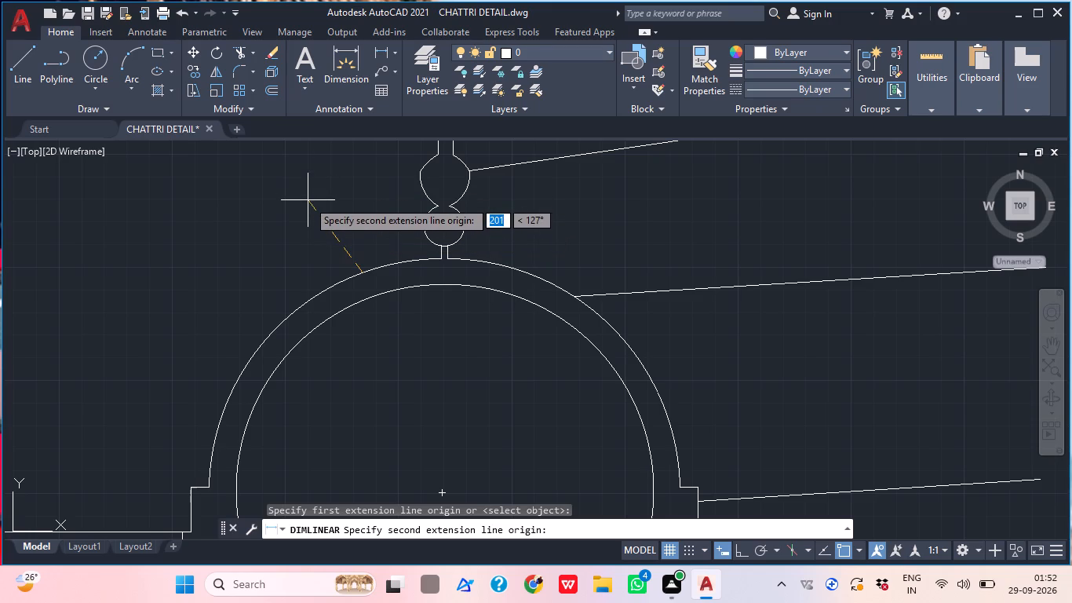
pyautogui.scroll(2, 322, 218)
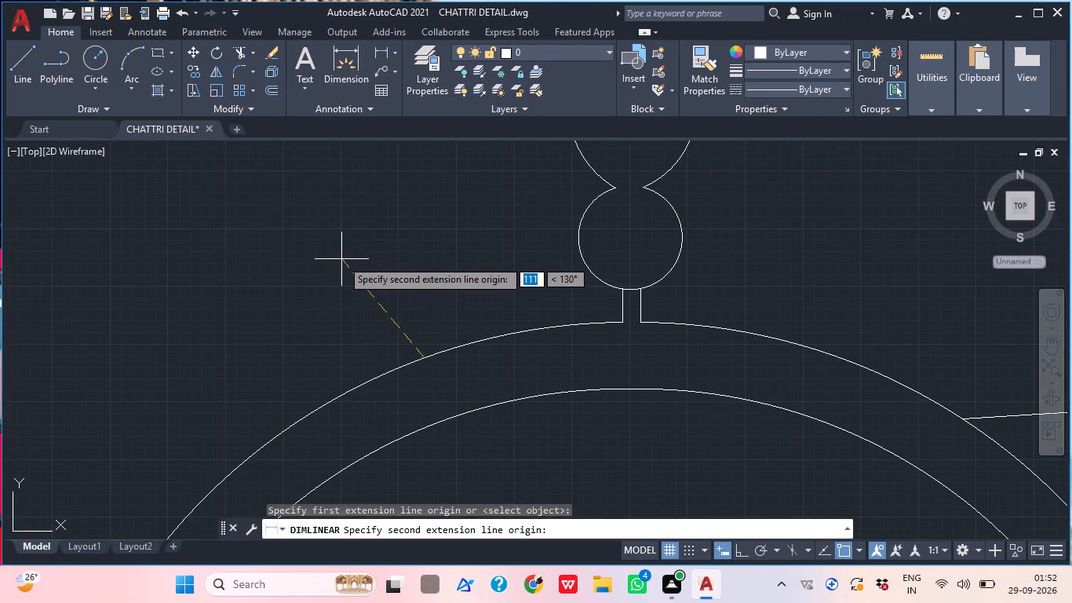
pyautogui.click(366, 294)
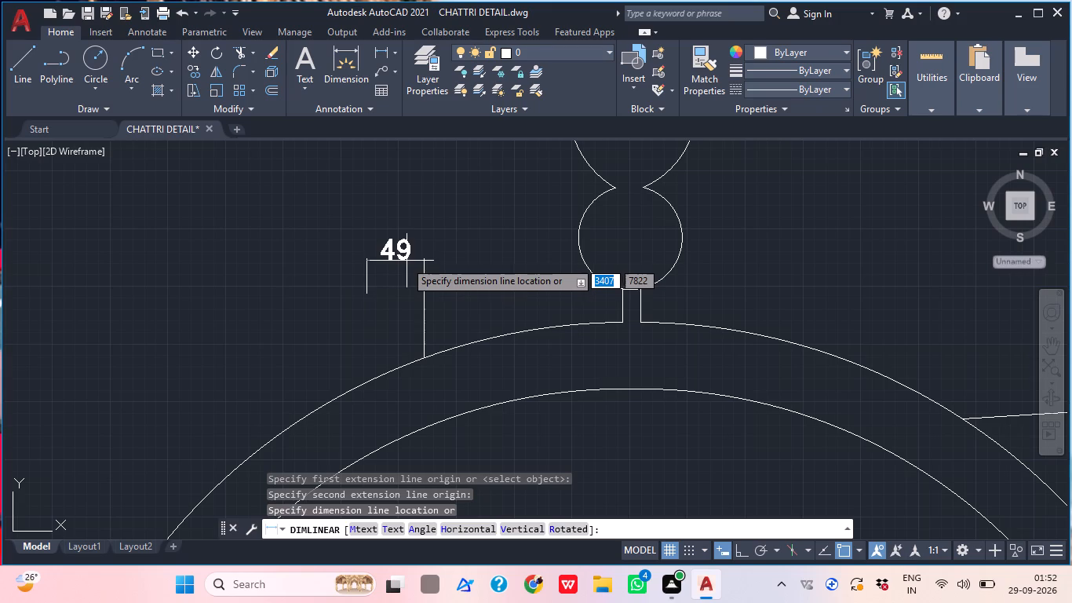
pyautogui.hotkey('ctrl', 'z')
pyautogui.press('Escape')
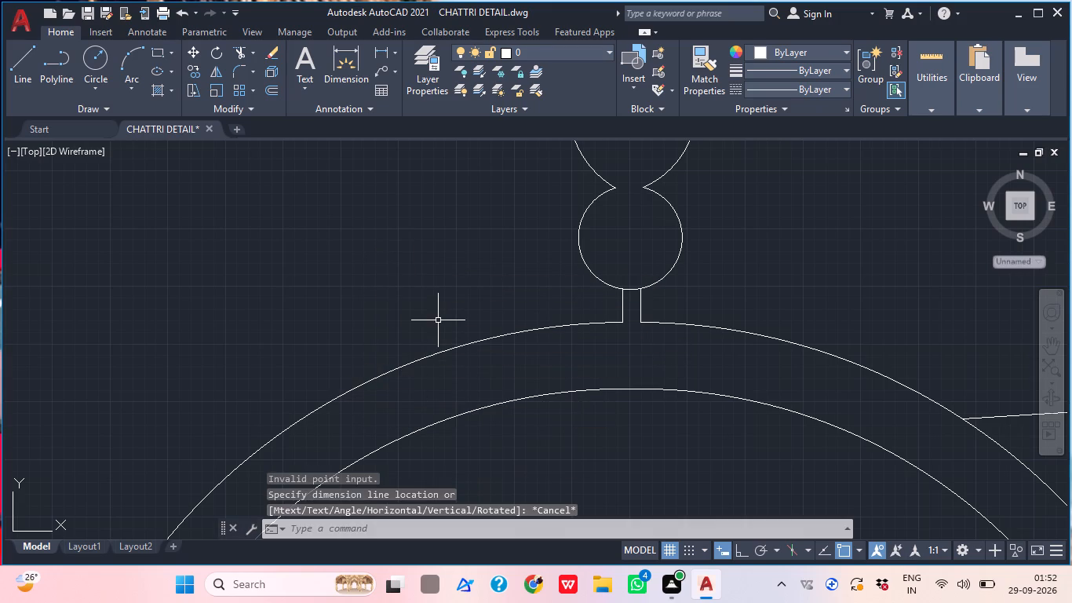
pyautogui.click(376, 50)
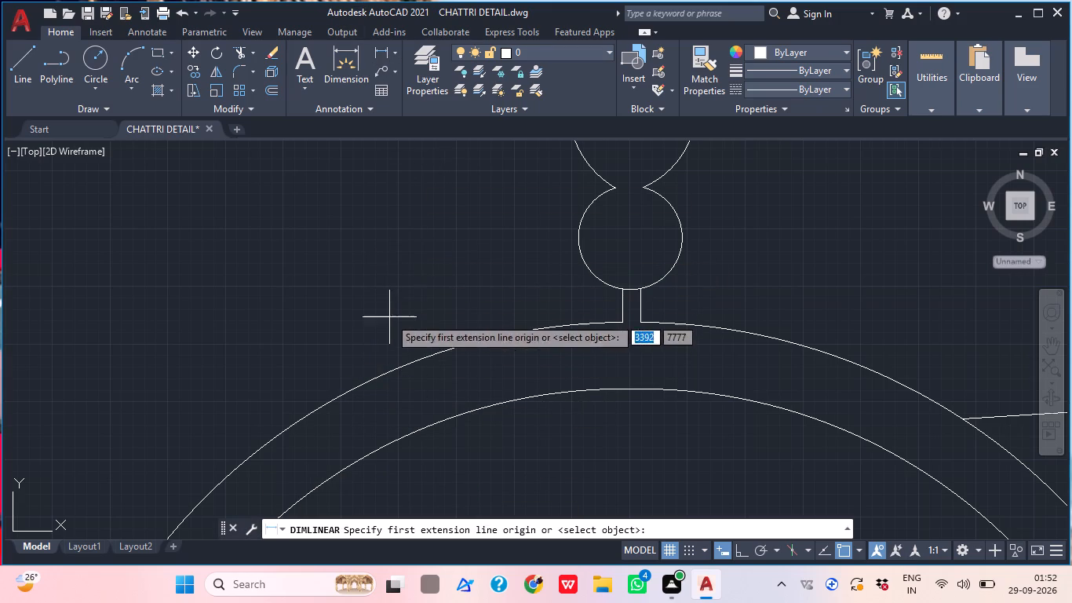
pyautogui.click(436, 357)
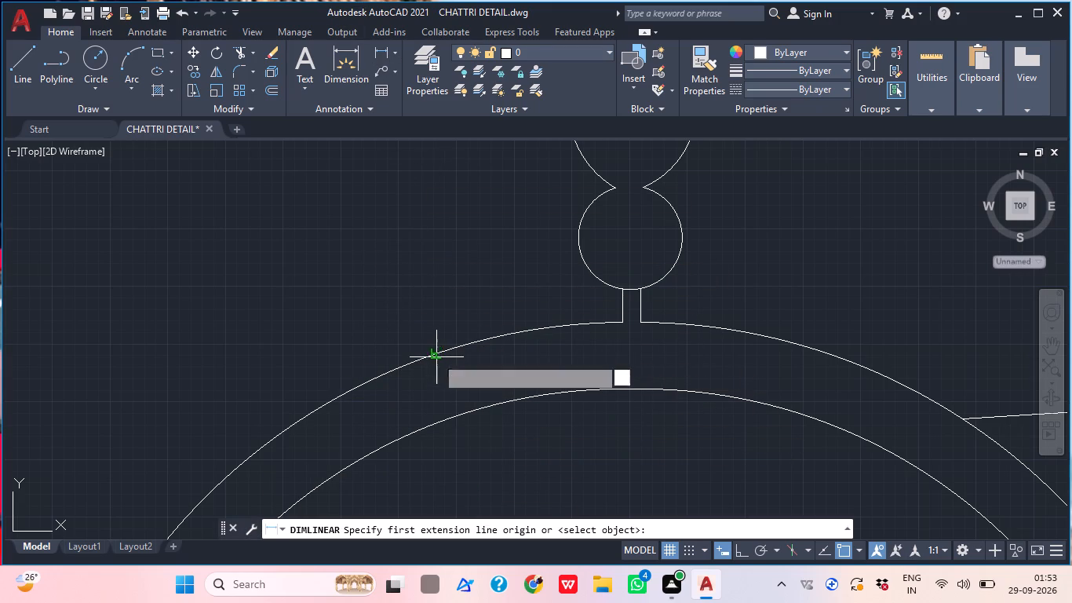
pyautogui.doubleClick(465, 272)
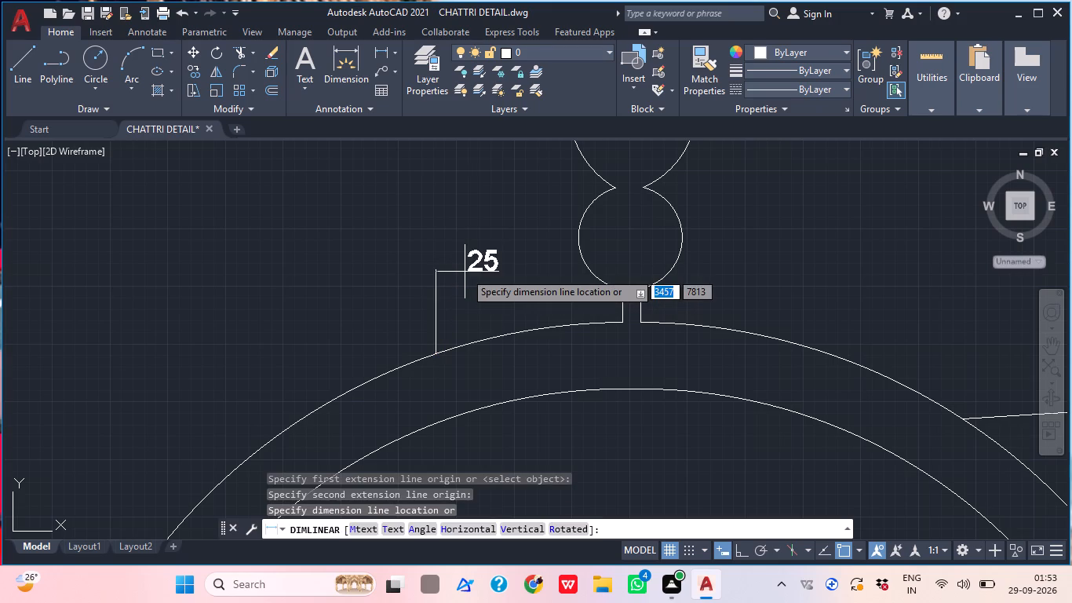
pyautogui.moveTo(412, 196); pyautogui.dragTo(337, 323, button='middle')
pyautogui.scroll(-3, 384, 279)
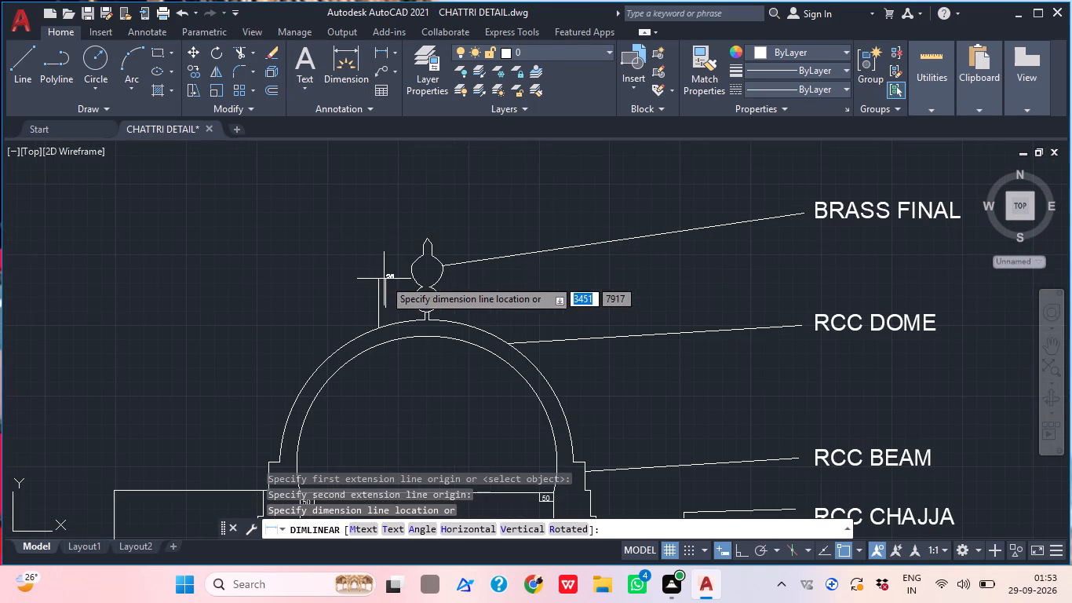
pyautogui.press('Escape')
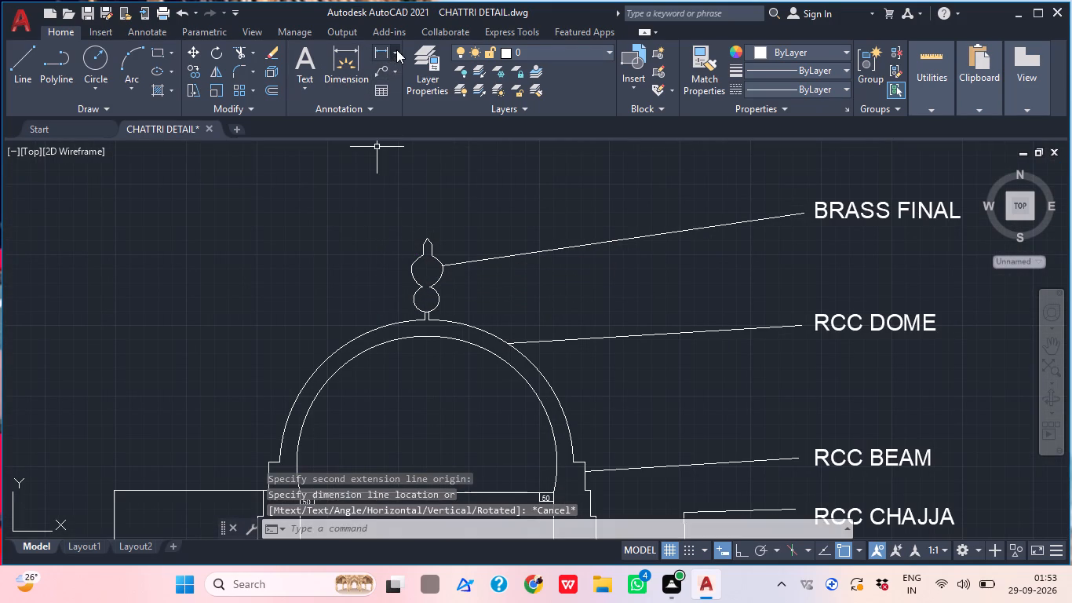
# Add a 75 aligned dimension slanting up and outward from the RCC dome's outer curve, just left of the brass finial in Section X-X.
pyautogui.click(396, 49)
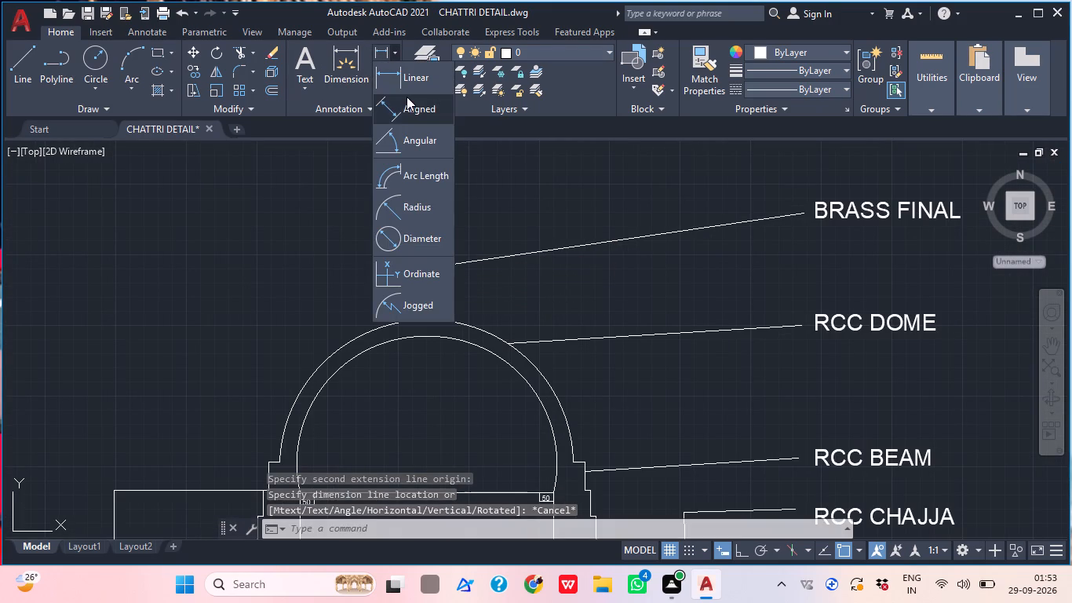
pyautogui.click(394, 119)
pyautogui.moveTo(385, 322); pyautogui.dragTo(382, 310)
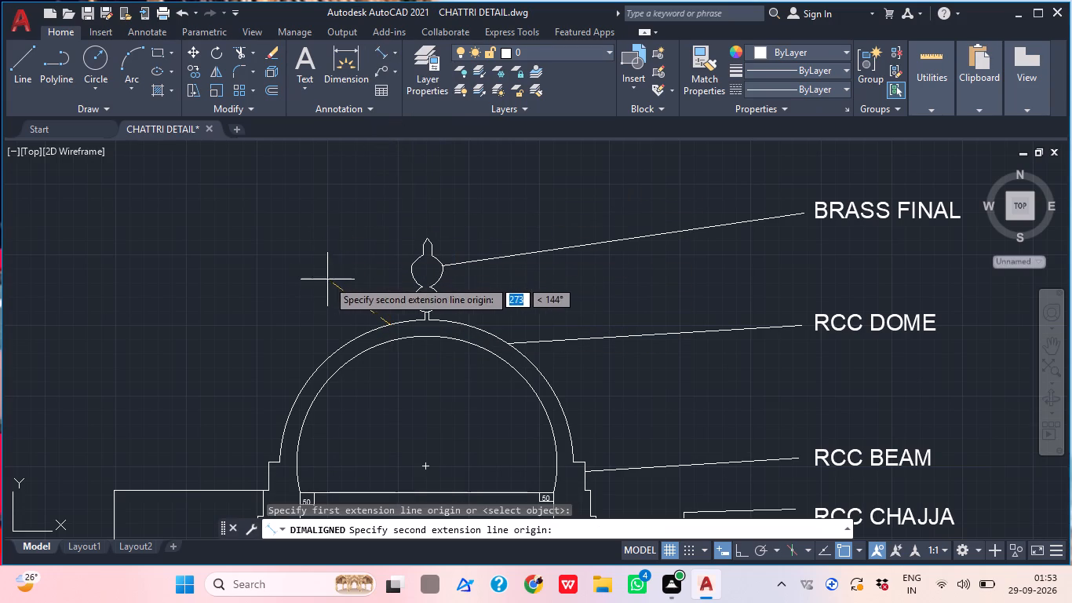
pyautogui.scroll(2, 345, 284)
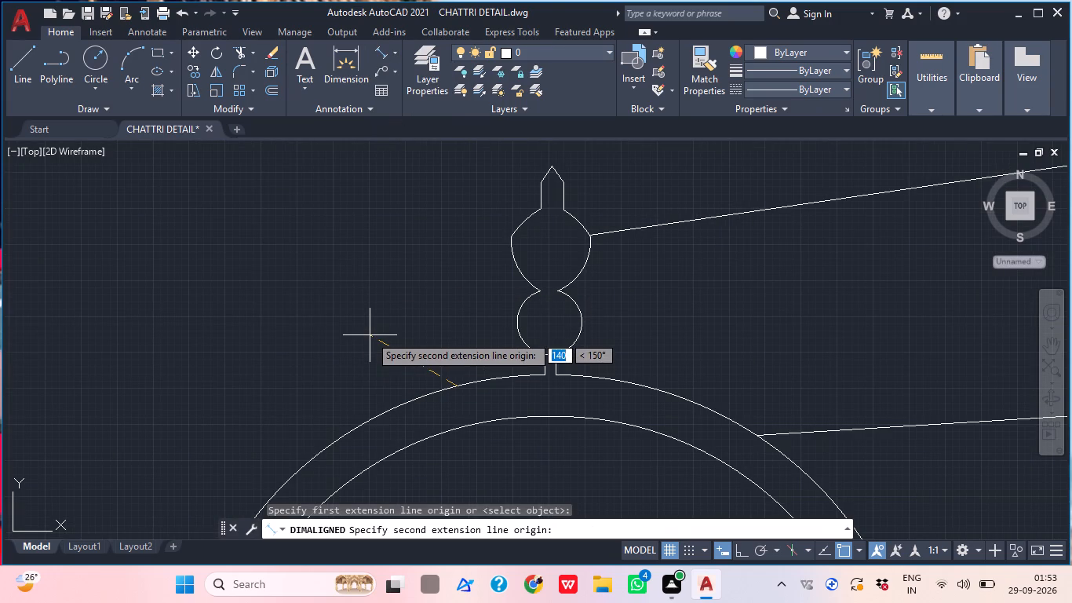
pyautogui.scroll(2, 385, 338)
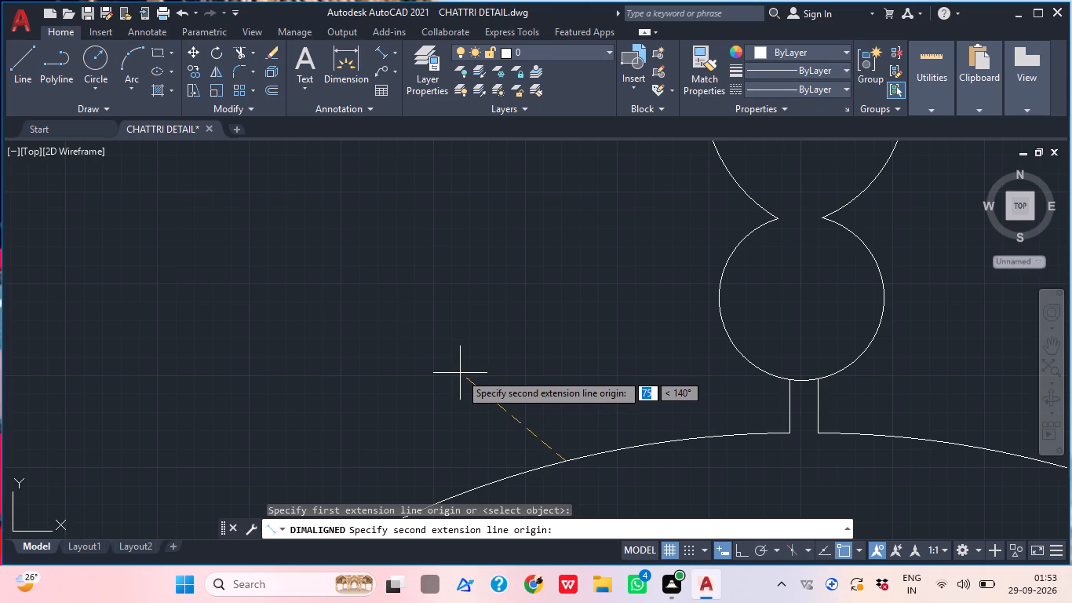
pyautogui.click(460, 373)
pyautogui.click(438, 351)
pyautogui.scroll(-1, 498, 281)
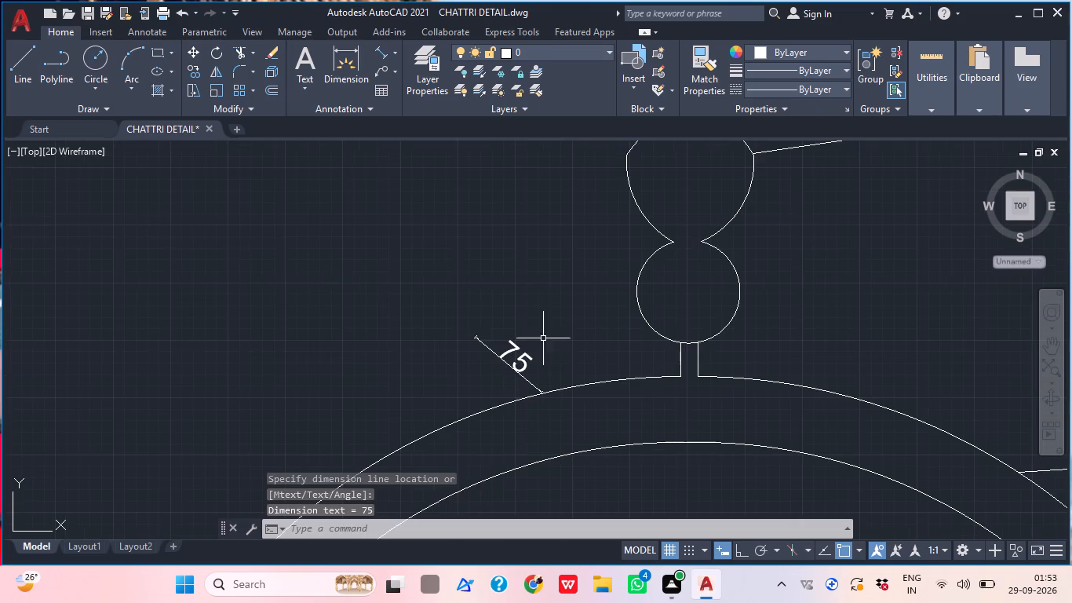
# With Ortho on, draw a T's crossbar beside the elevation: top edge, right end about 261 high, and right underside about 416 long.
pyautogui.moveTo(561, 353); pyautogui.dragTo(445, 258, button='middle')
pyautogui.scroll(-2, 469, 205)
pyautogui.moveTo(488, 260); pyautogui.dragTo(429, 313, button='middle')
pyautogui.scroll(1, 429, 313)
pyautogui.scroll(-2, 441, 286)
pyautogui.moveTo(477, 279); pyautogui.dragTo(381, 286, button='middle')
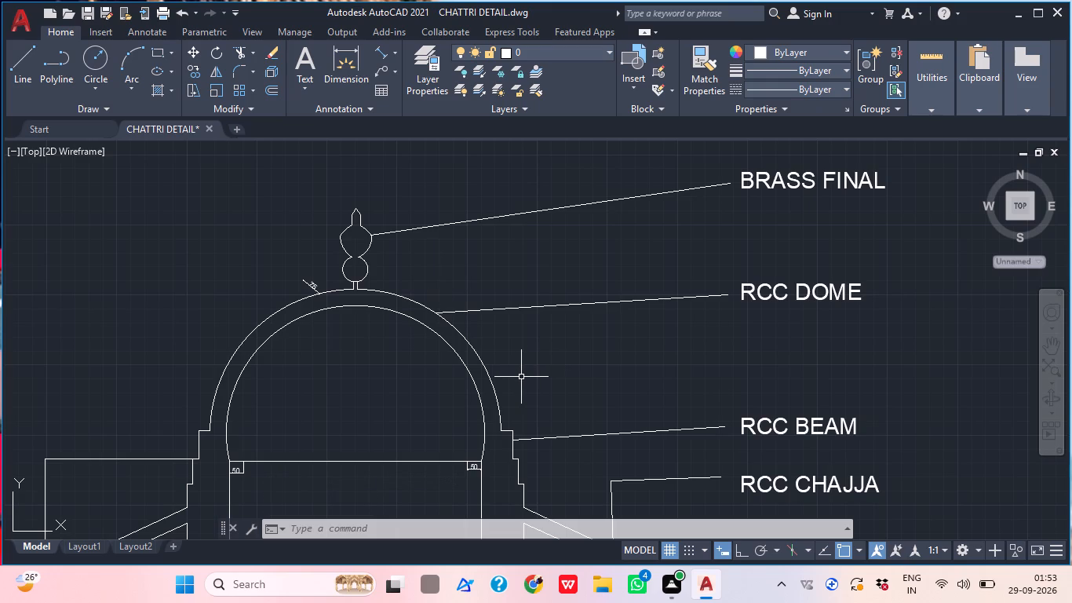
pyautogui.moveTo(574, 390); pyautogui.dragTo(259, 305, button='middle')
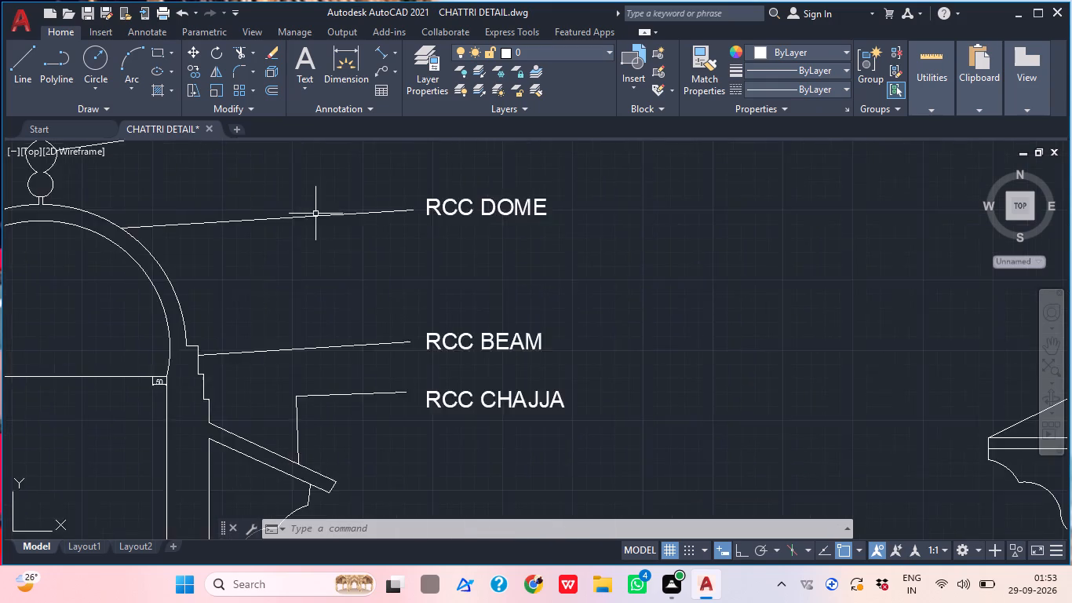
pyautogui.scroll(-4, 315, 214)
pyautogui.moveTo(731, 377); pyautogui.dragTo(495, 381, button='middle')
pyautogui.scroll(1, 218, 221)
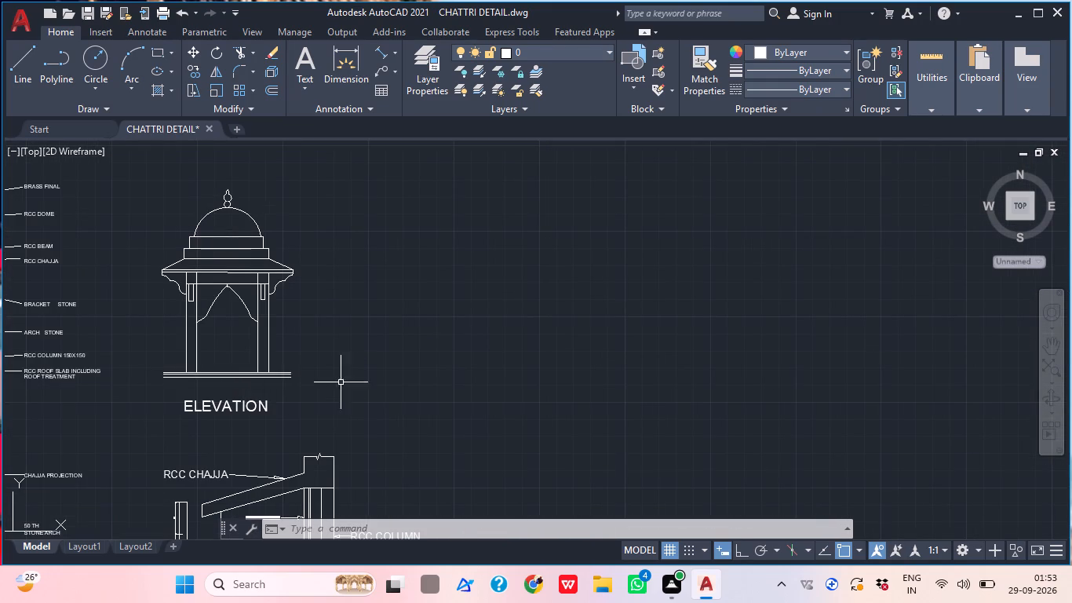
pyautogui.moveTo(394, 393); pyautogui.dragTo(323, 401, button='middle')
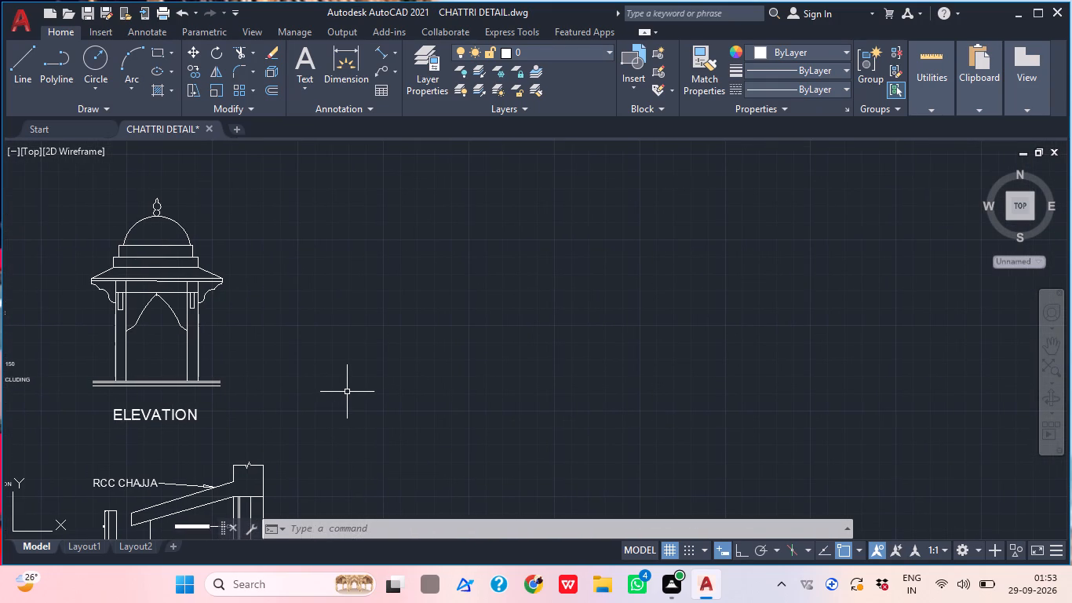
pyautogui.write('L')
pyautogui.press('space')
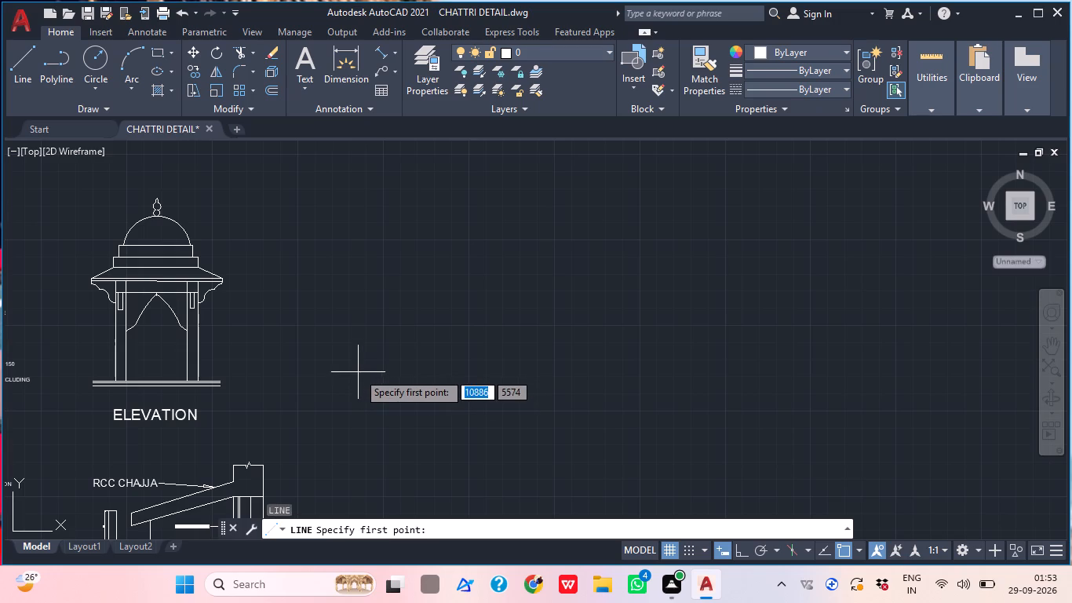
pyautogui.click(403, 357)
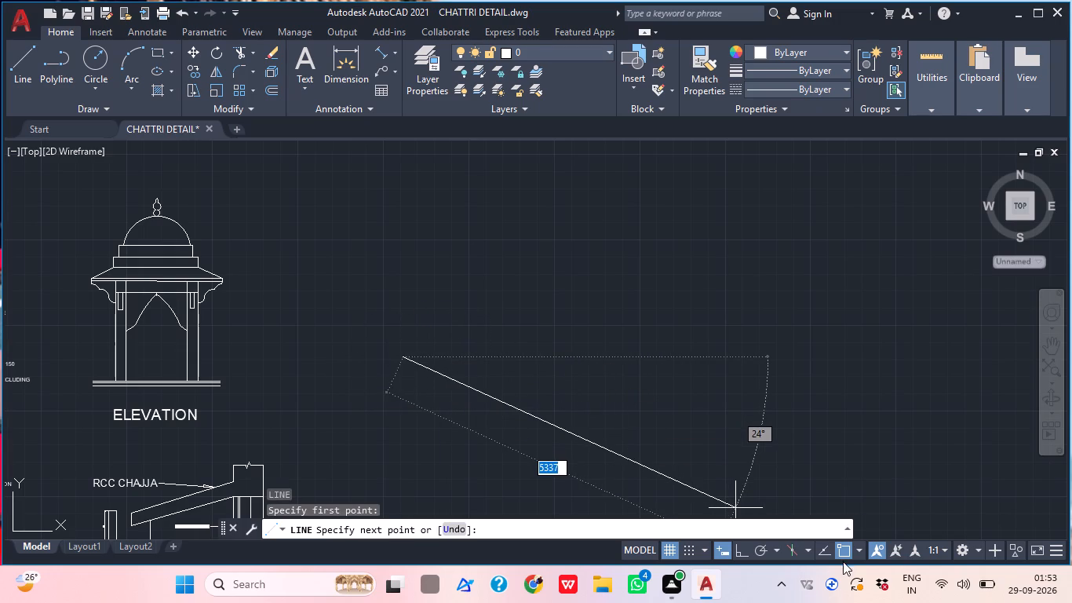
pyautogui.click(740, 549)
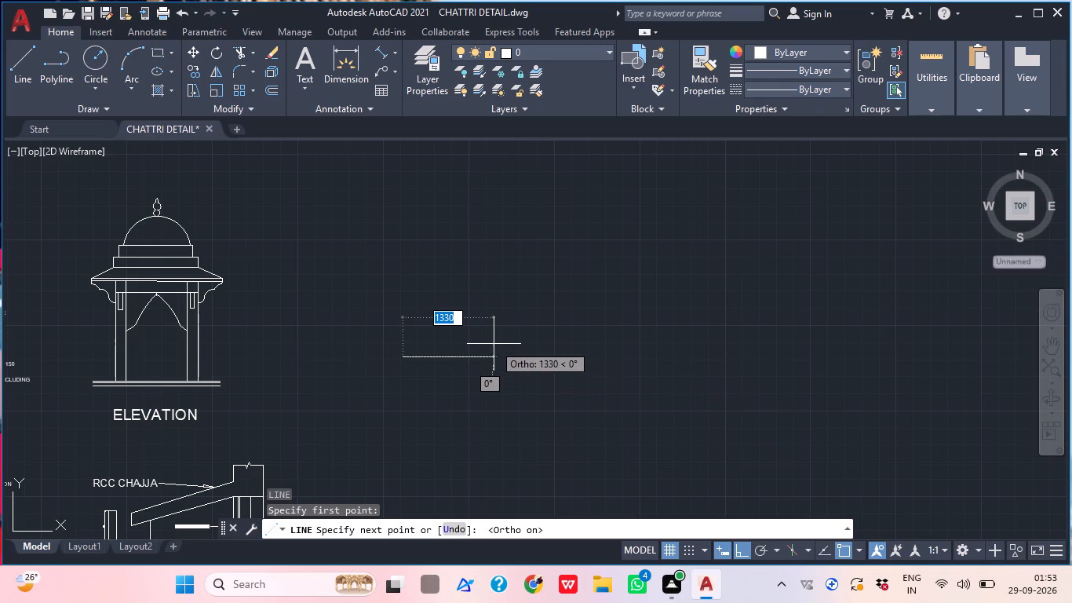
pyautogui.scroll(1, 494, 344)
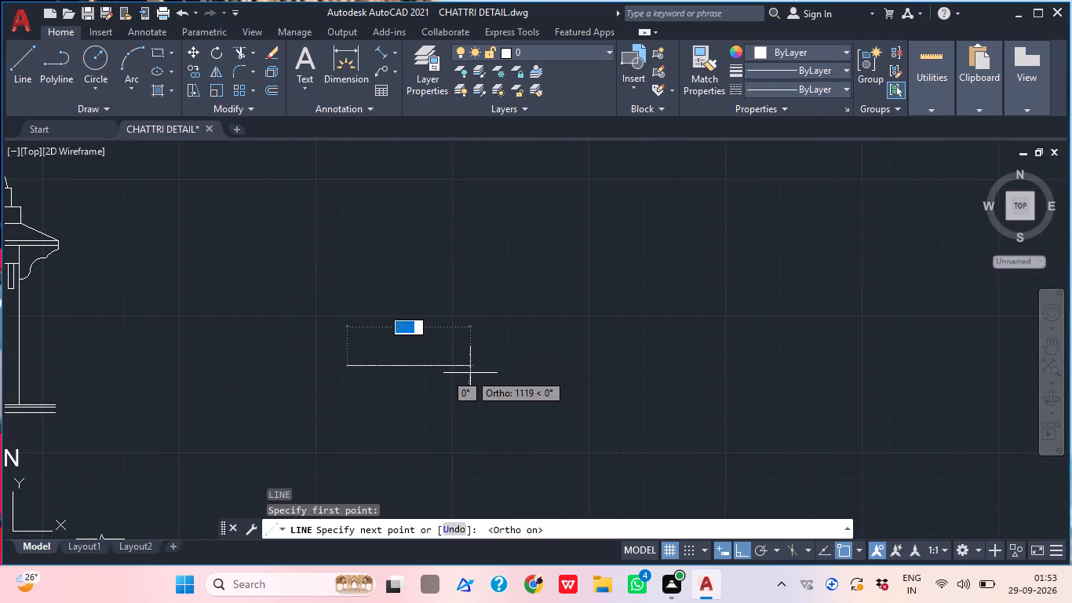
pyautogui.click(461, 369)
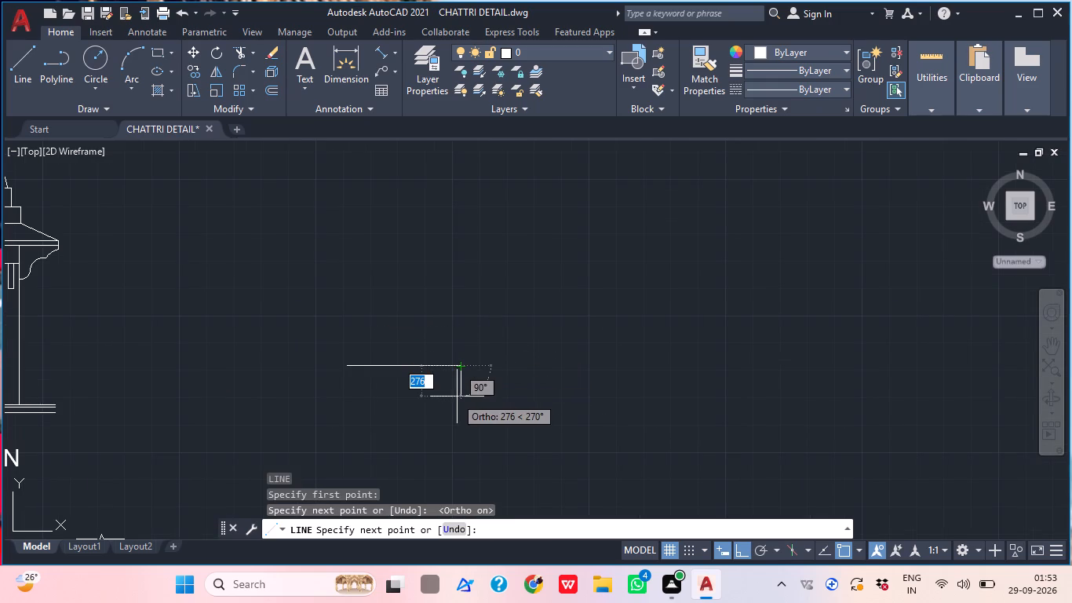
pyautogui.doubleClick(459, 395)
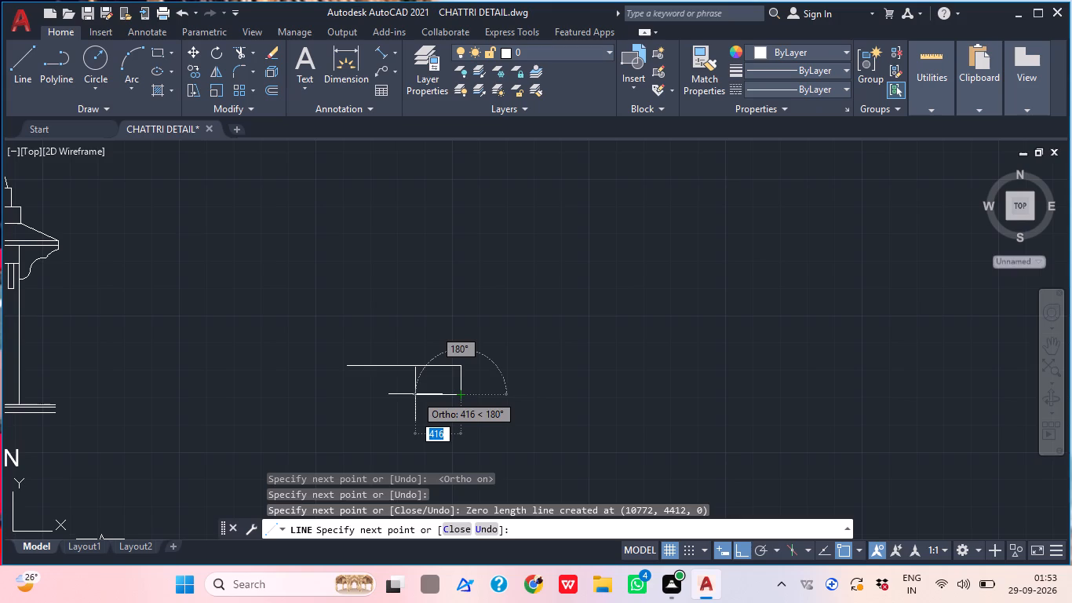
pyautogui.click(415, 394)
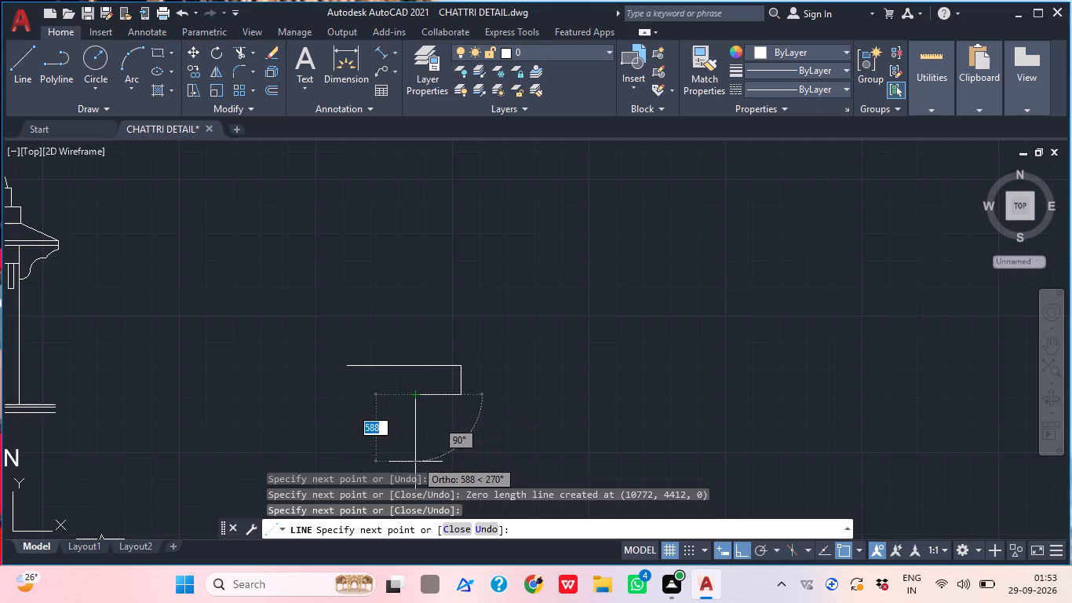
# Continue the T outline with a stem about 703 deep, a left underside about 343 long, and a closing left end.
pyautogui.moveTo(414, 472); pyautogui.dragTo(385, 473)
pyautogui.moveTo(378, 460); pyautogui.dragTo(395, 431, button='middle')
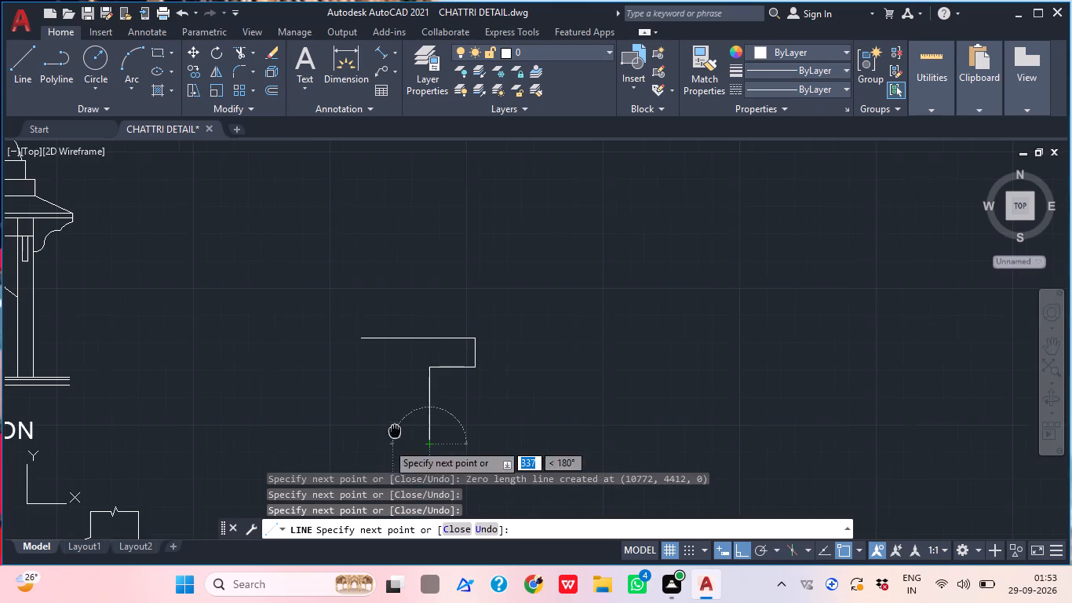
pyautogui.moveTo(395, 431); pyautogui.dragTo(395, 429, button='middle')
pyautogui.moveTo(401, 448); pyautogui.dragTo(403, 440)
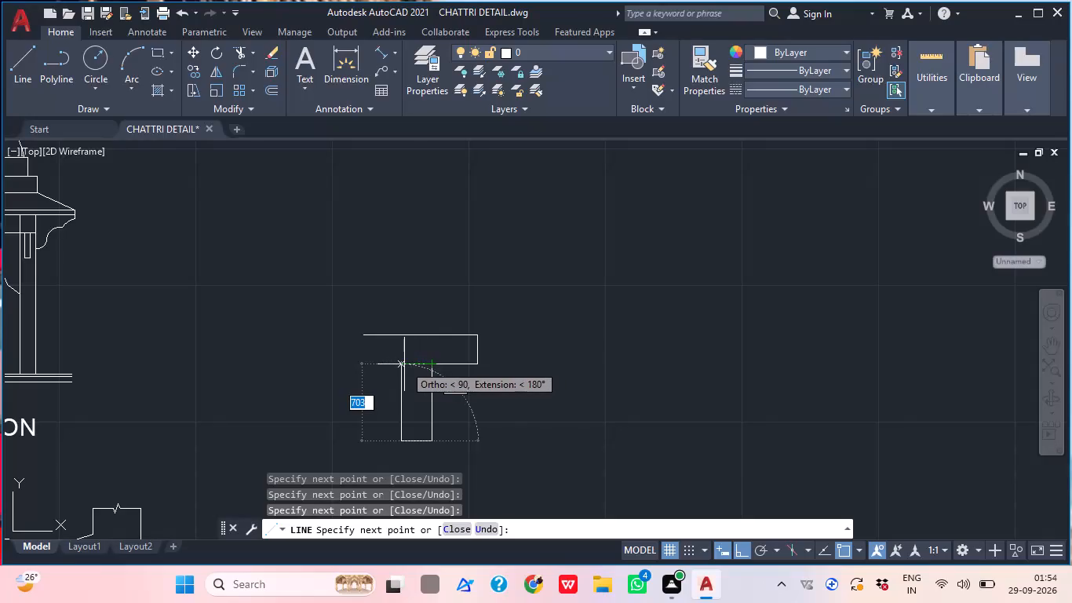
pyautogui.click(404, 364)
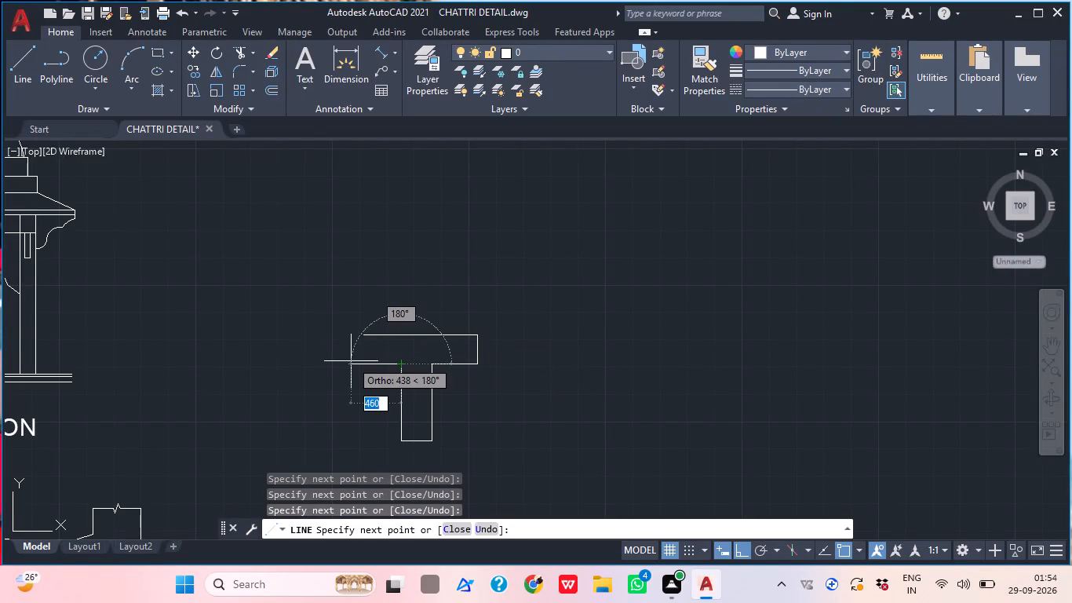
pyautogui.scroll(2, 366, 365)
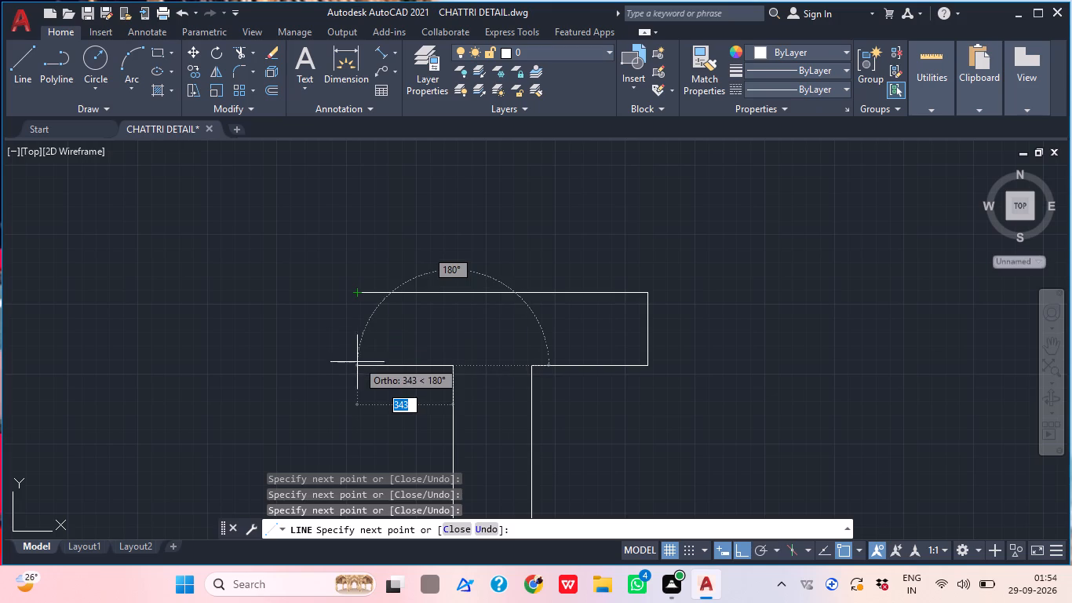
pyautogui.click(357, 366)
pyautogui.click(359, 292)
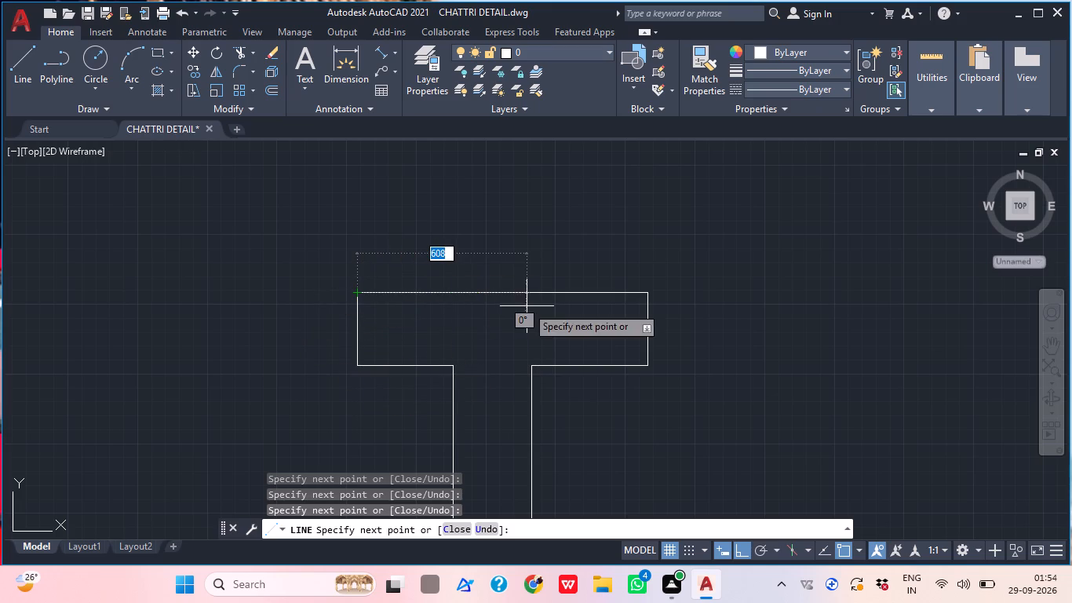
pyautogui.press('Escape')
# Delete the vertical line at the right end of the T's crossbar.
pyautogui.scroll(-2, 519, 321)
pyautogui.moveTo(571, 353); pyautogui.dragTo(508, 367, button='middle')
pyautogui.scroll(-1, 503, 341)
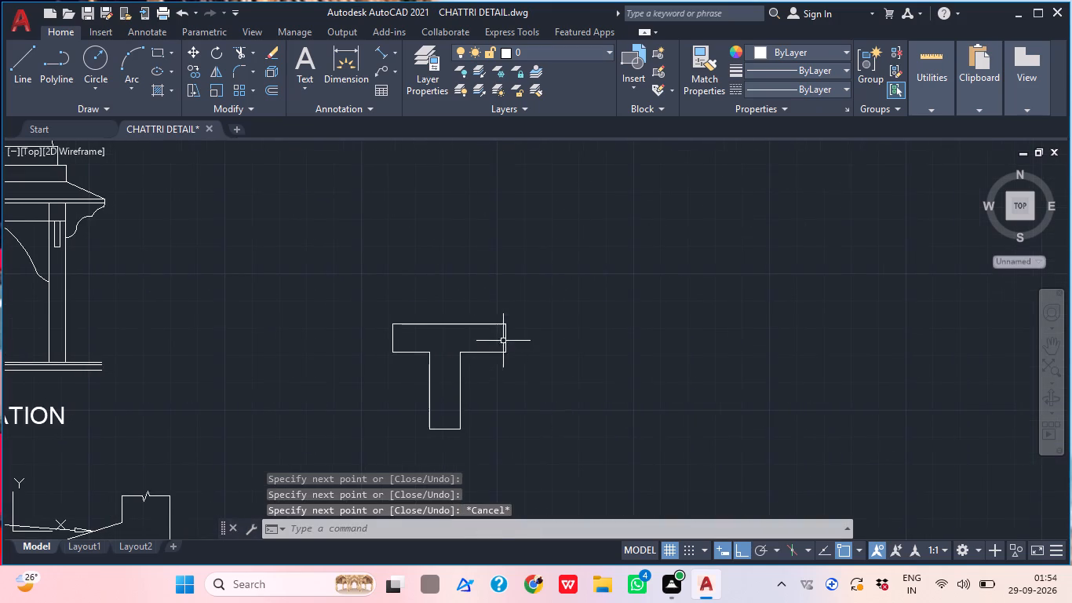
pyautogui.scroll(-1, 503, 341)
pyautogui.moveTo(505, 391); pyautogui.dragTo(480, 393, button='middle')
pyautogui.scroll(3, 486, 305)
pyautogui.moveTo(458, 401); pyautogui.dragTo(527, 180, button='middle')
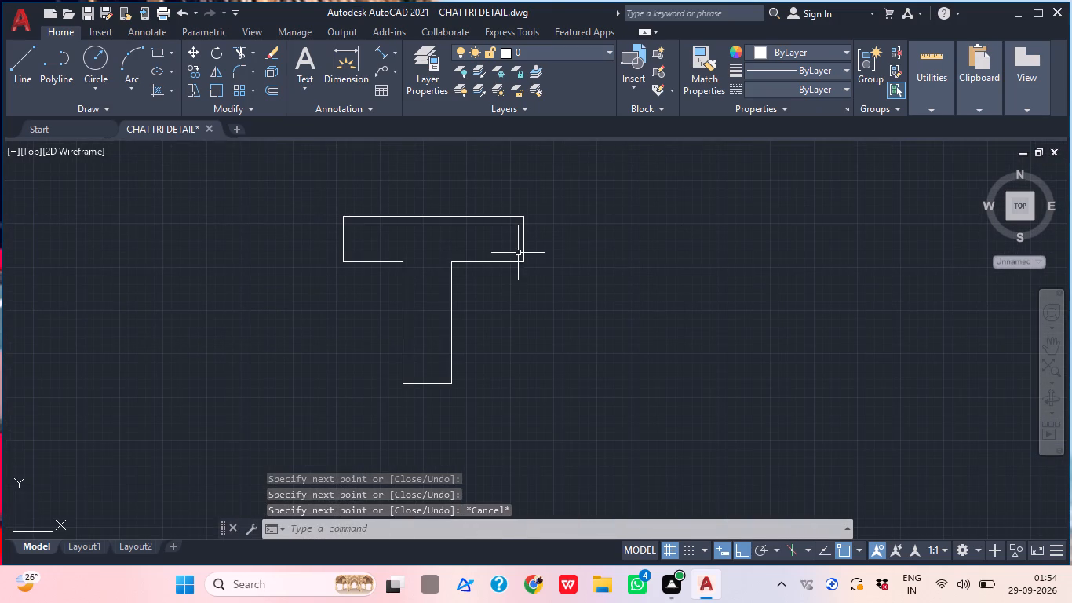
pyautogui.click(523, 281)
pyautogui.click(501, 179)
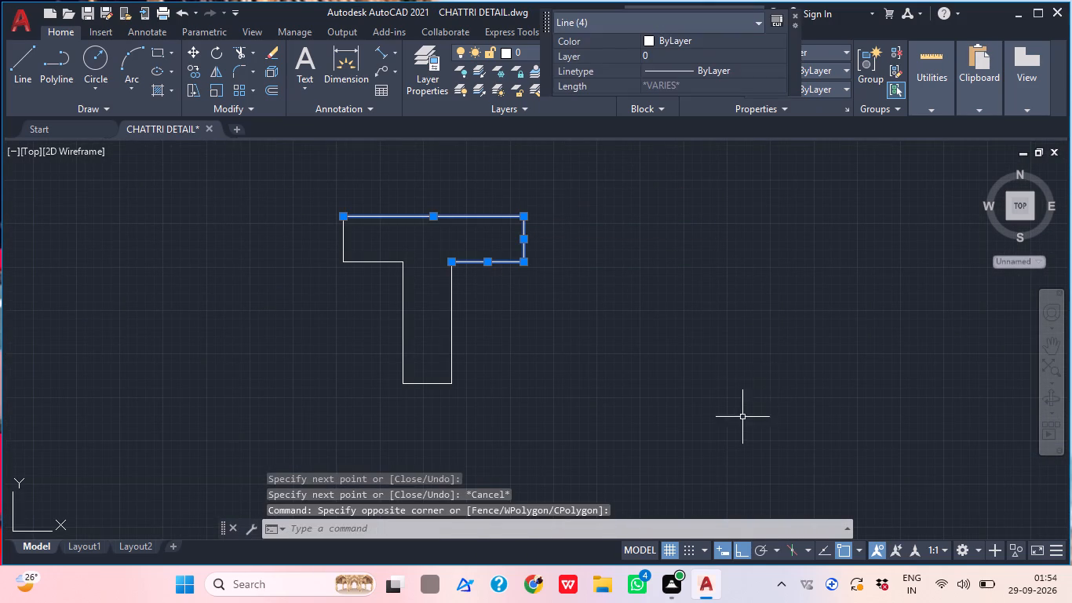
pyautogui.press('Escape')
pyautogui.moveTo(651, 351); pyautogui.dragTo(620, 290)
pyautogui.click(518, 174)
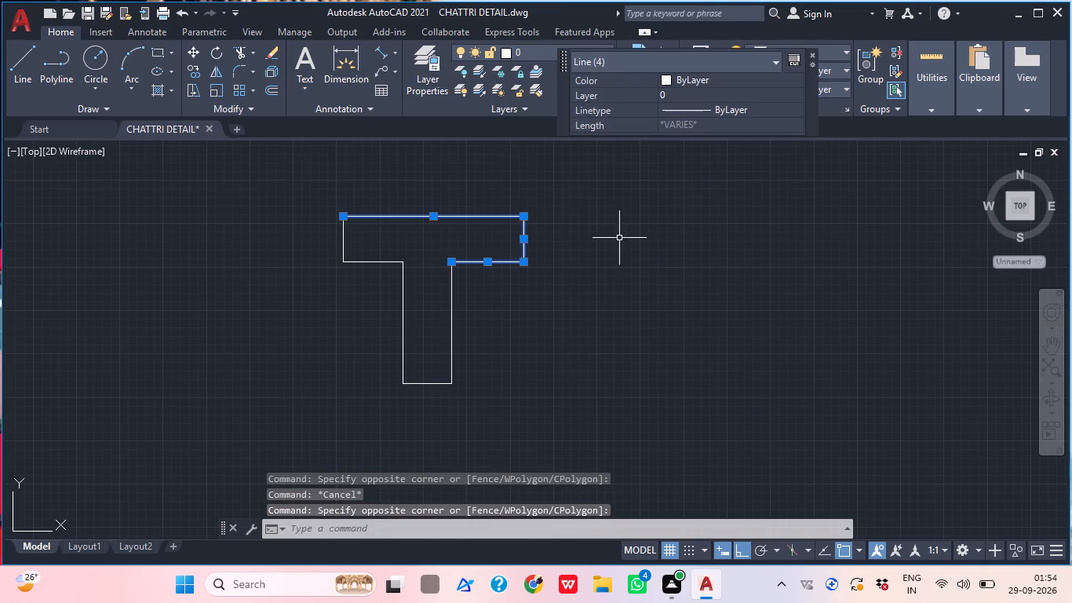
pyautogui.press('Escape')
pyautogui.scroll(1, 552, 269)
pyautogui.click(525, 230)
pyautogui.click(492, 225)
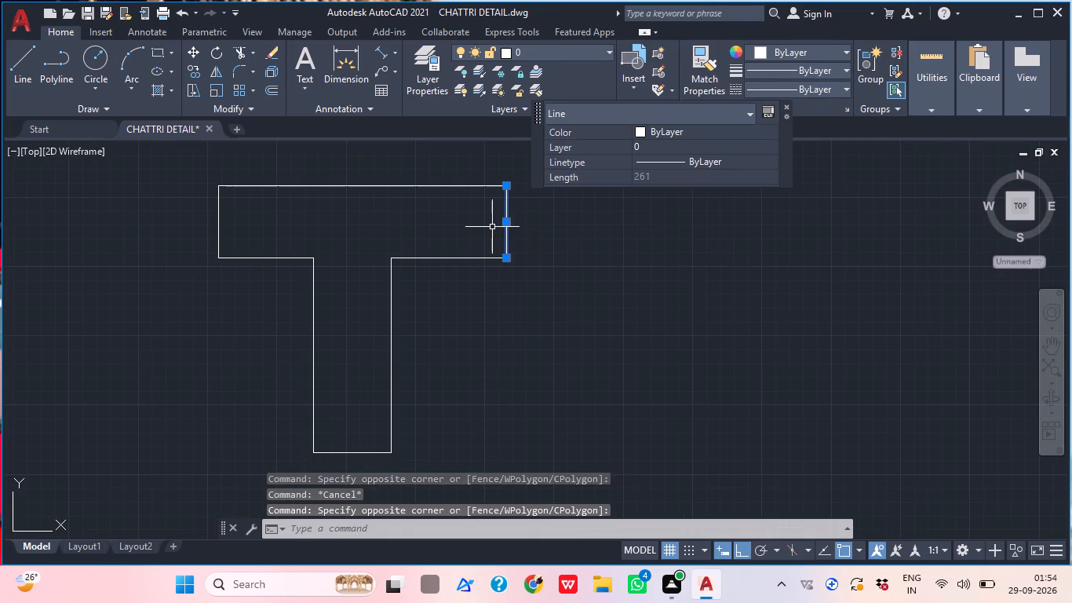
pyautogui.press('Delete')
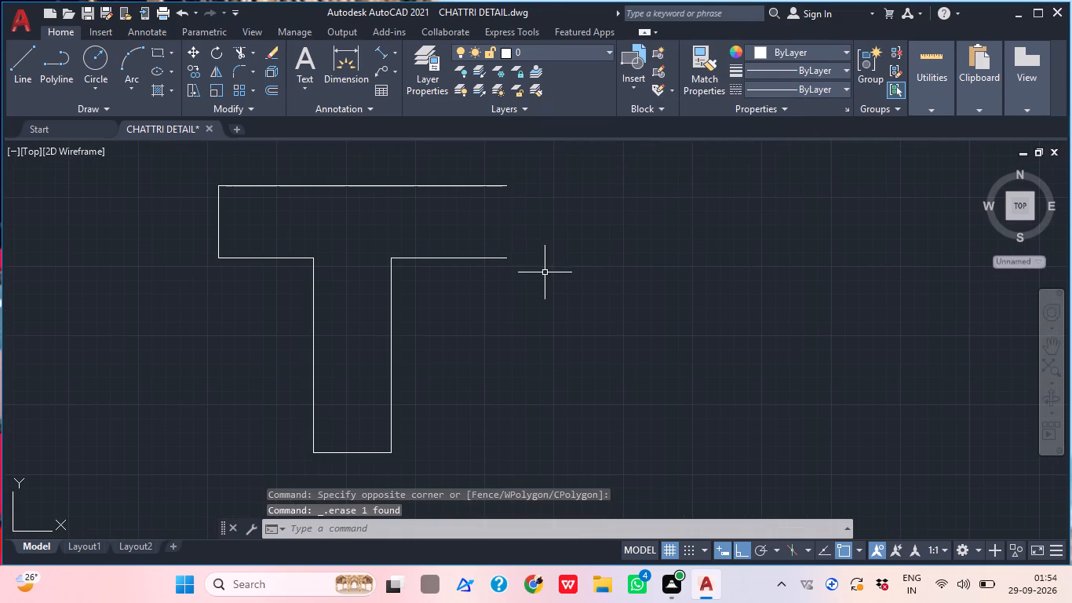
# Close the T's crossbar with a new vertical line slightly inside its right end and trim the two overhanging horizontal ends.
pyautogui.press('l')
pyautogui.press('space')
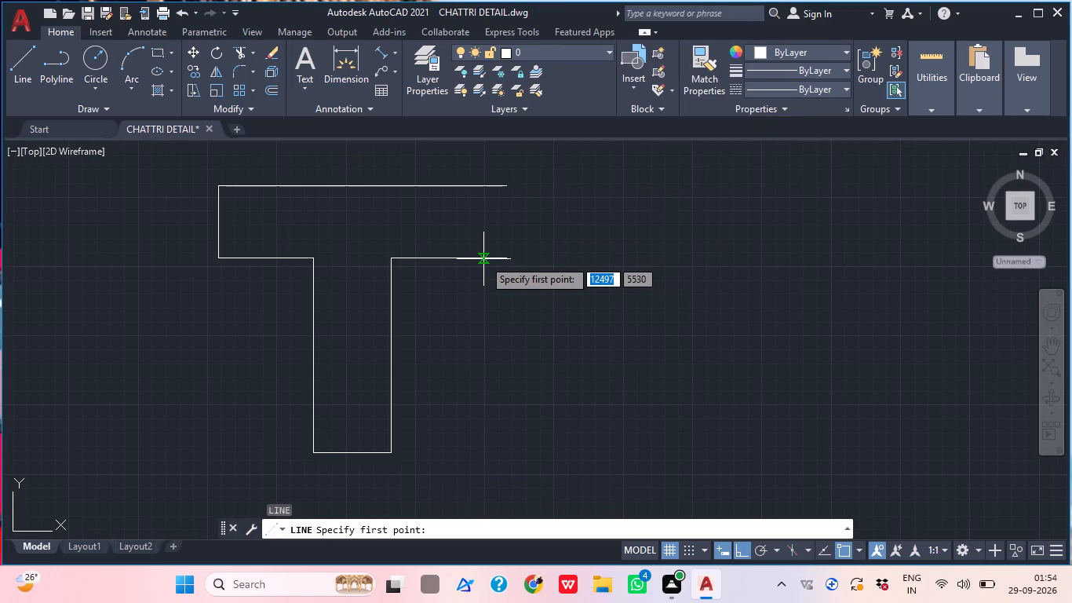
pyautogui.moveTo(483, 259); pyautogui.dragTo(483, 252)
pyautogui.click(491, 185)
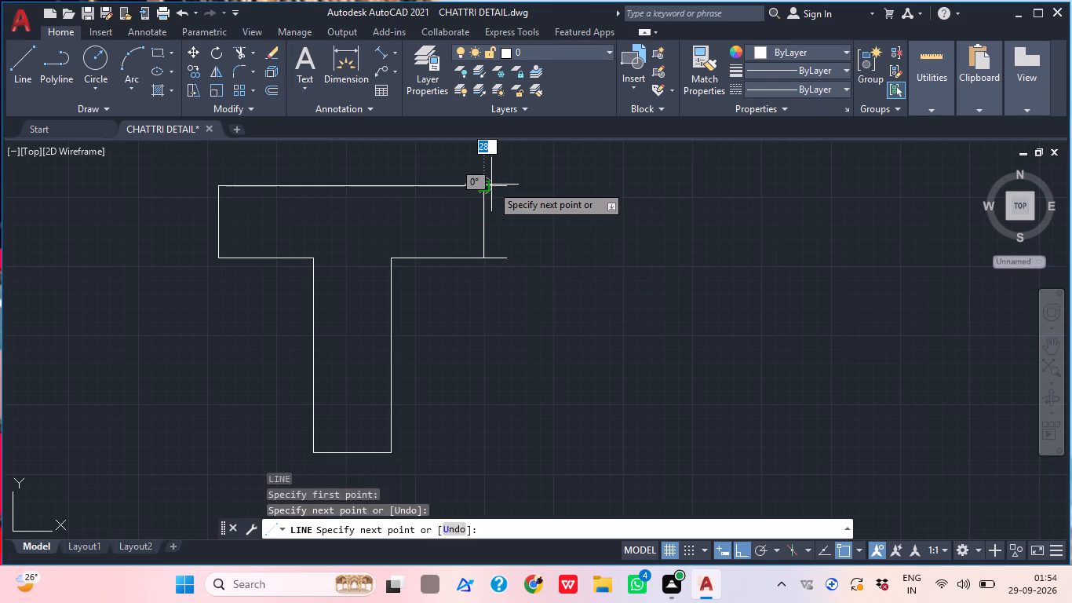
pyautogui.press('Escape')
pyautogui.write('TR')
pyautogui.press('space')
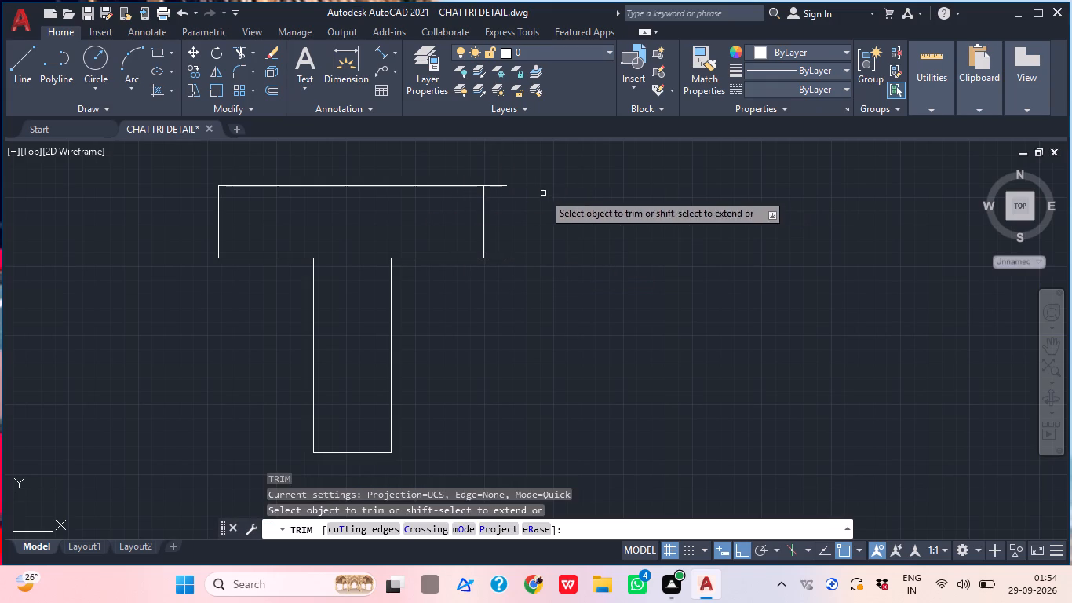
pyautogui.click(505, 167)
pyautogui.click(501, 270)
pyautogui.press('Escape')
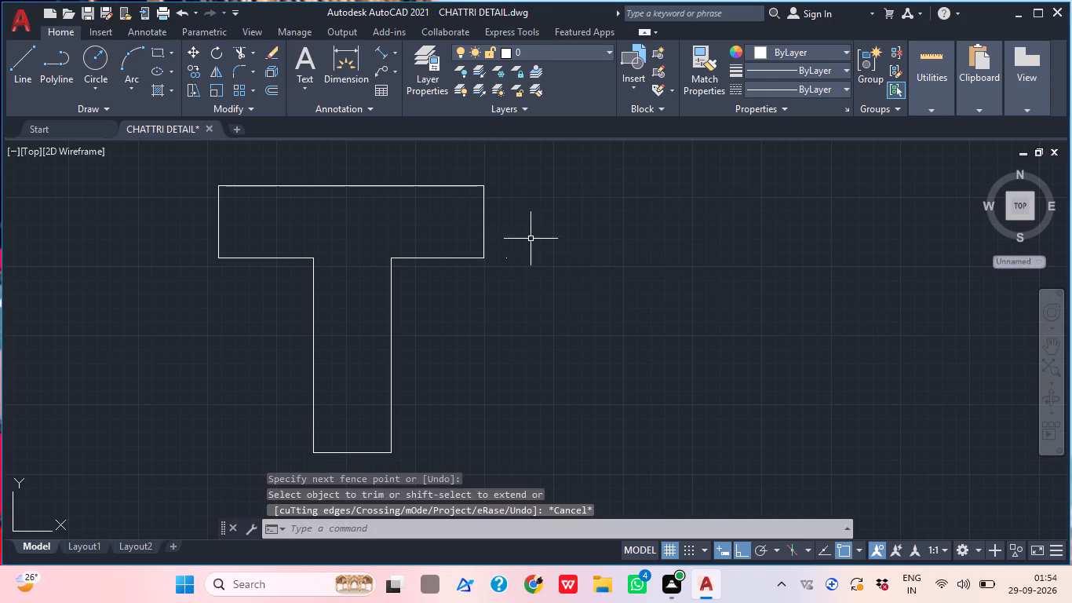
# Examine the T outline's placement against the whole sheet and the Section X-X arch, elevation, plan and bracket details.
pyautogui.scroll(-1, 523, 239)
pyautogui.moveTo(516, 248); pyautogui.dragTo(433, 321, button='middle')
pyautogui.scroll(-1, 471, 320)
pyautogui.moveTo(505, 317); pyautogui.dragTo(578, 287, button='middle')
pyautogui.scroll(-3, 578, 280)
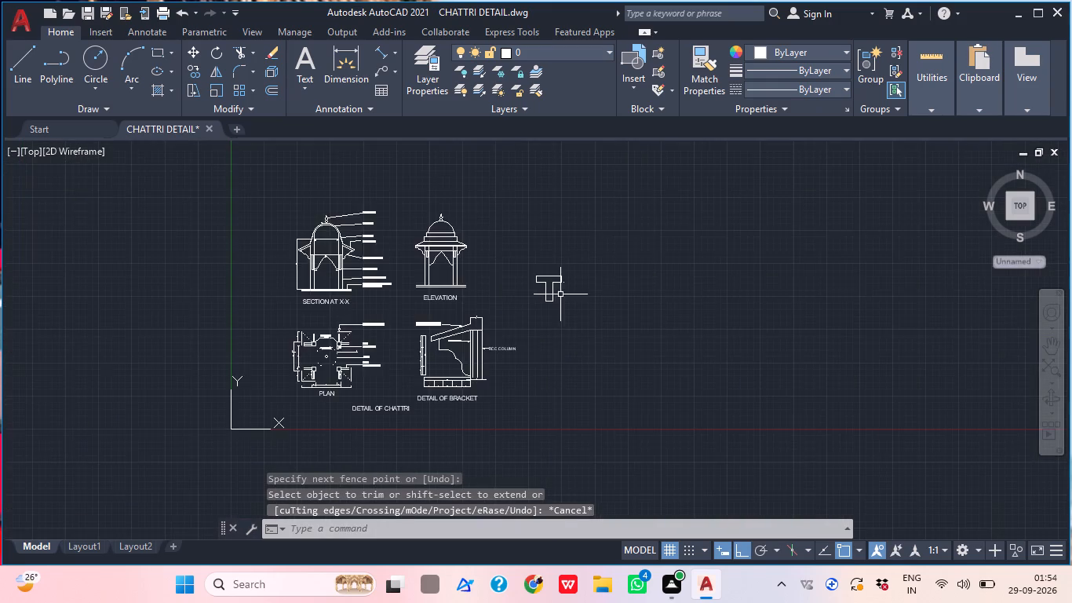
pyautogui.moveTo(558, 297); pyautogui.dragTo(479, 353, button='middle')
pyautogui.scroll(-1, 515, 326)
pyautogui.moveTo(517, 325); pyautogui.dragTo(535, 300, button='middle')
pyautogui.scroll(1, 428, 323)
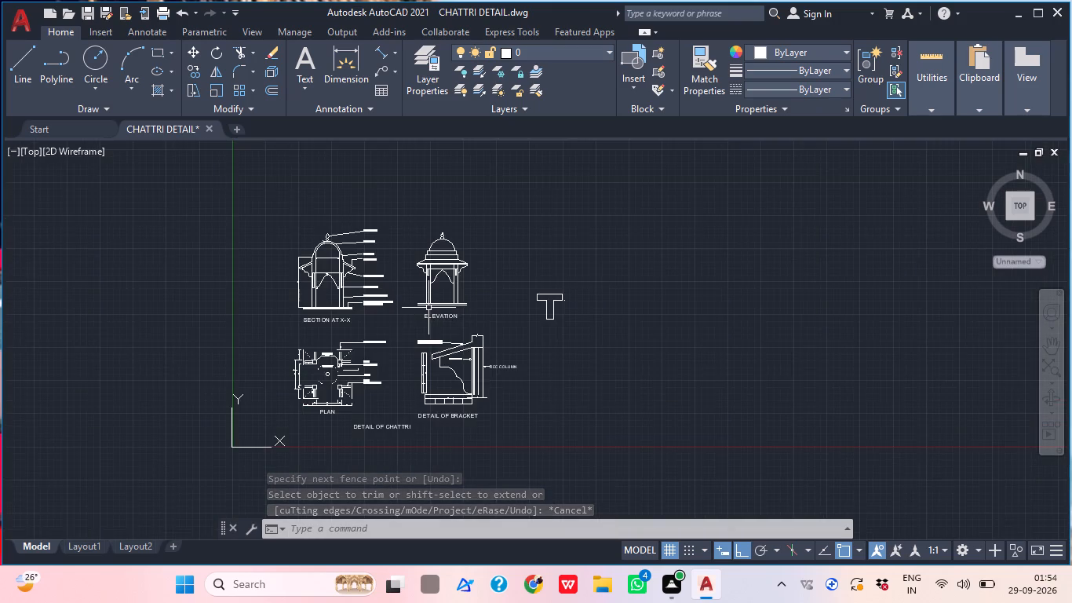
pyautogui.scroll(1, 428, 308)
pyautogui.moveTo(475, 338); pyautogui.dragTo(511, 323, button='middle')
pyautogui.scroll(1, 486, 324)
pyautogui.moveTo(486, 324); pyautogui.dragTo(494, 345, button='middle')
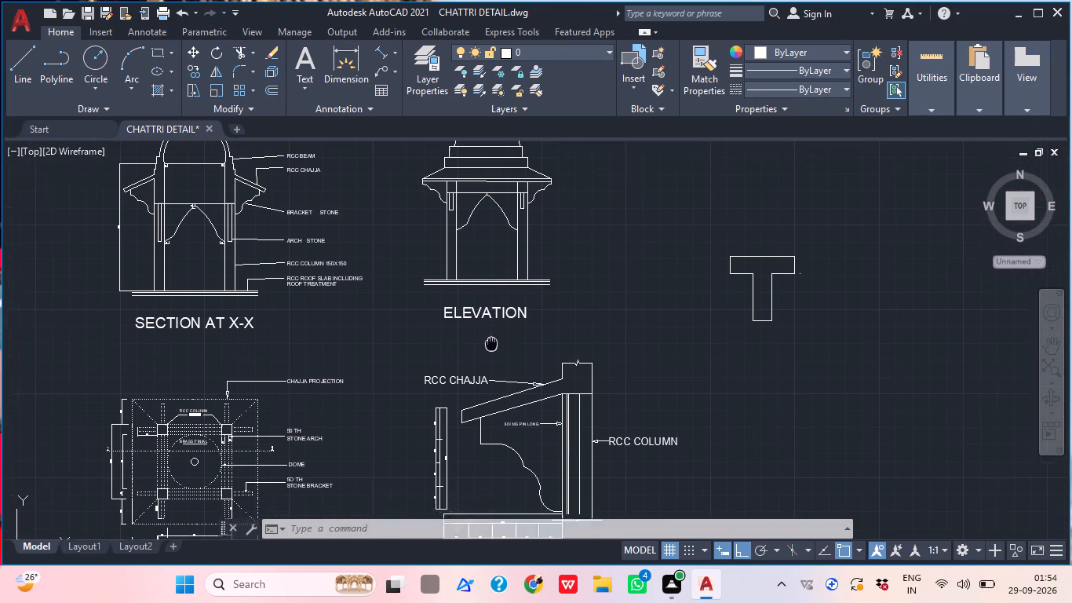
pyautogui.moveTo(494, 345); pyautogui.dragTo(496, 350, button='middle')
pyautogui.moveTo(498, 353); pyautogui.dragTo(462, 368, button='middle')
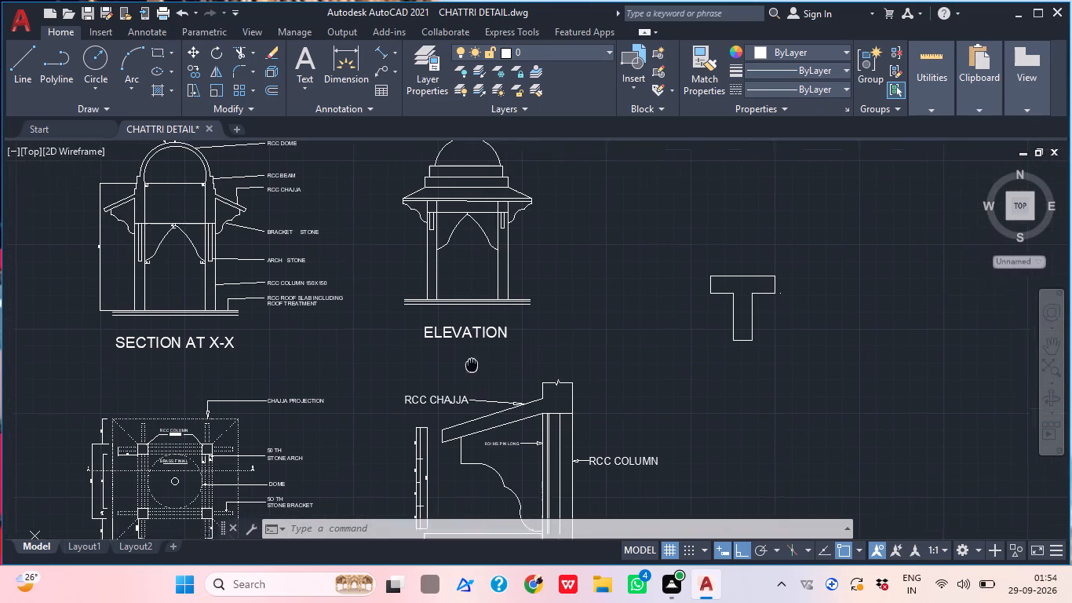
pyautogui.moveTo(462, 368); pyautogui.dragTo(453, 375, button='middle')
pyautogui.moveTo(629, 352); pyautogui.dragTo(563, 361, button='middle')
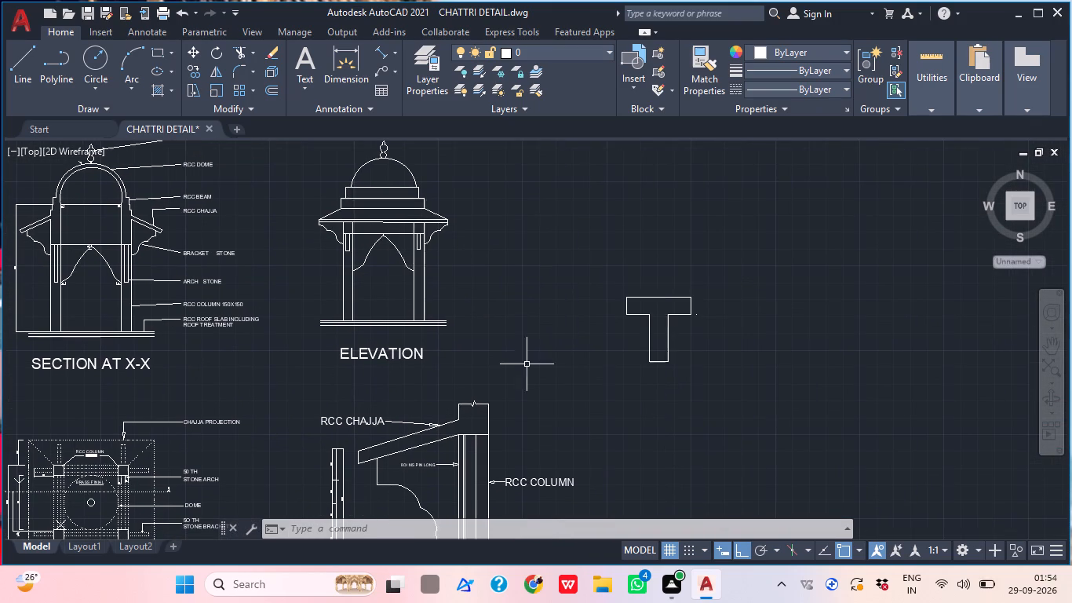
pyautogui.moveTo(461, 378); pyautogui.dragTo(601, 359, button='middle')
pyautogui.scroll(1, 191, 258)
pyautogui.scroll(1, 259, 260)
pyautogui.moveTo(277, 250); pyautogui.dragTo(275, 283, button='middle')
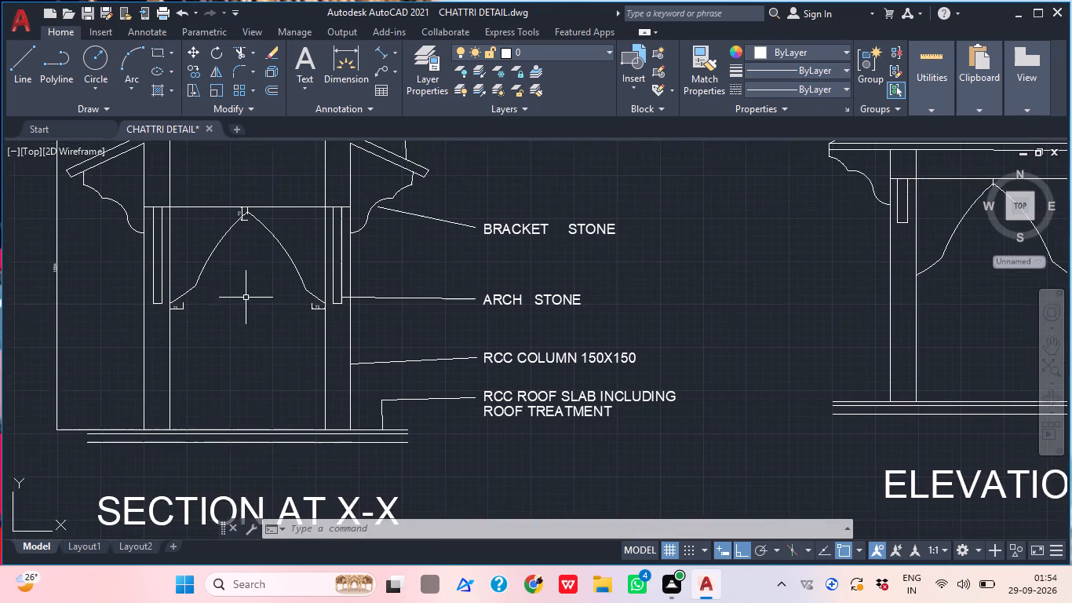
pyautogui.scroll(-3, 239, 296)
pyautogui.moveTo(275, 291); pyautogui.dragTo(286, 254, button='middle')
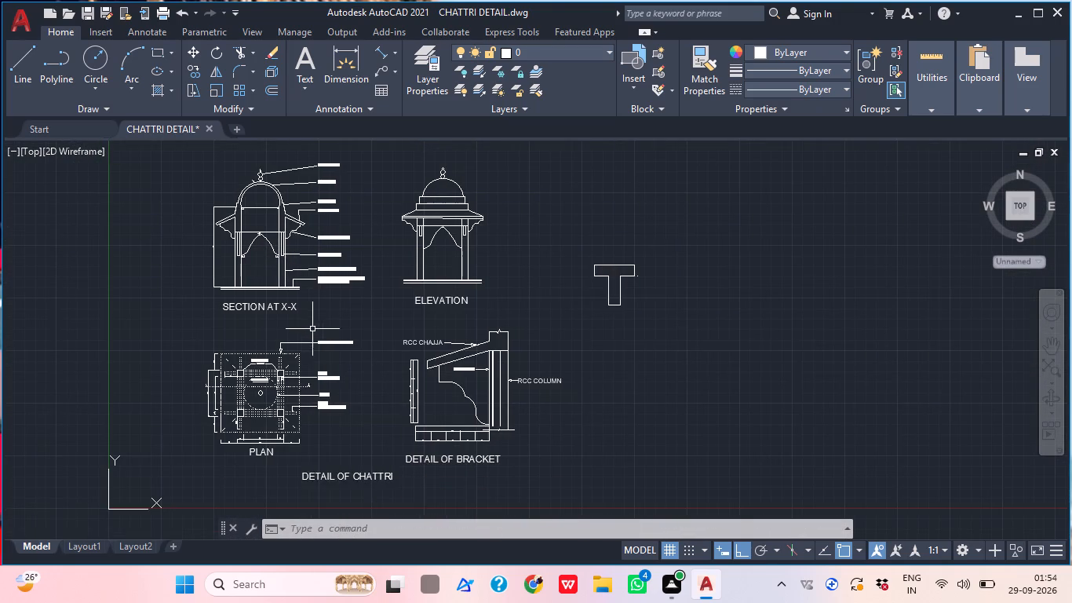
pyautogui.moveTo(410, 345); pyautogui.dragTo(375, 335, button='middle')
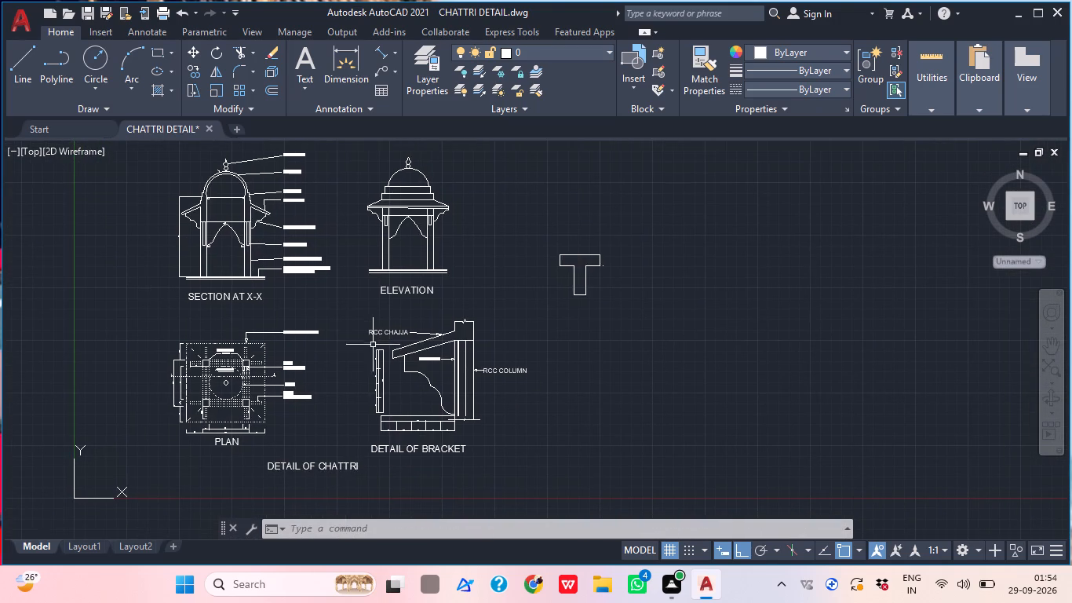
pyautogui.moveTo(509, 299); pyautogui.dragTo(406, 312, button='middle')
pyautogui.scroll(1, 562, 232)
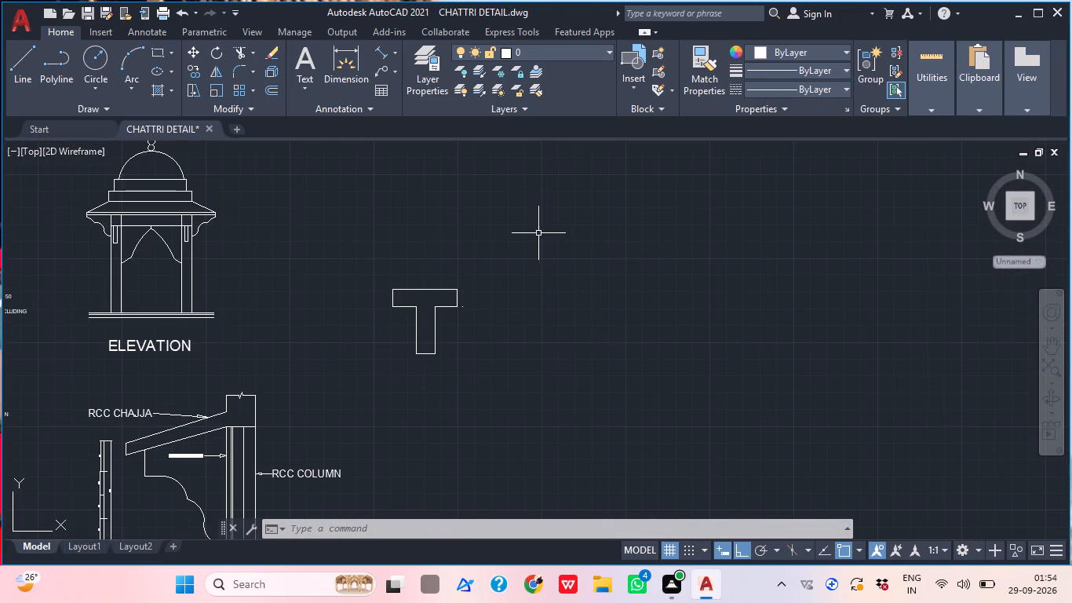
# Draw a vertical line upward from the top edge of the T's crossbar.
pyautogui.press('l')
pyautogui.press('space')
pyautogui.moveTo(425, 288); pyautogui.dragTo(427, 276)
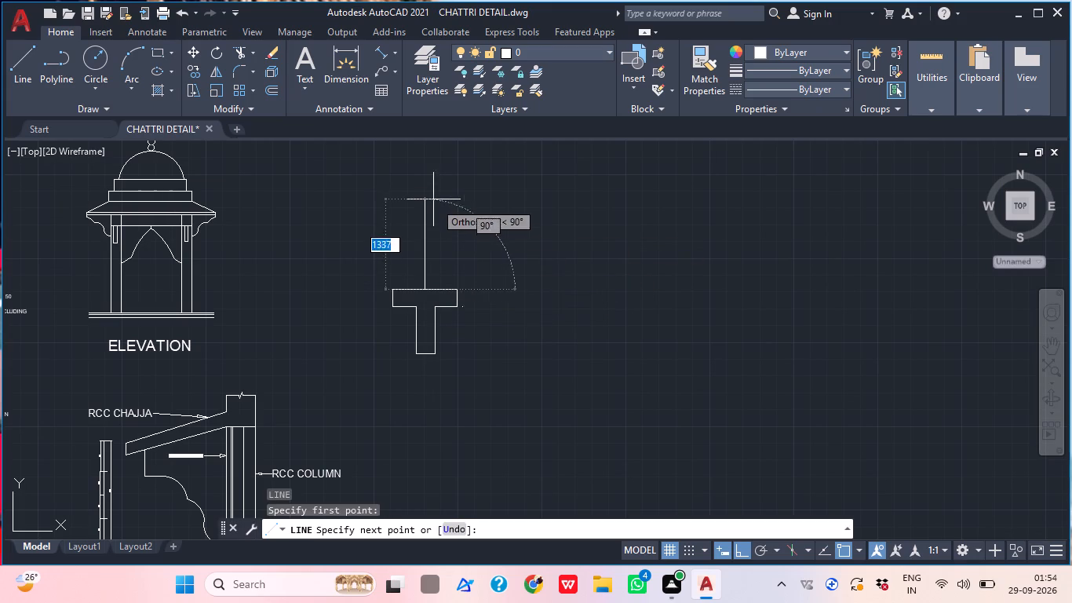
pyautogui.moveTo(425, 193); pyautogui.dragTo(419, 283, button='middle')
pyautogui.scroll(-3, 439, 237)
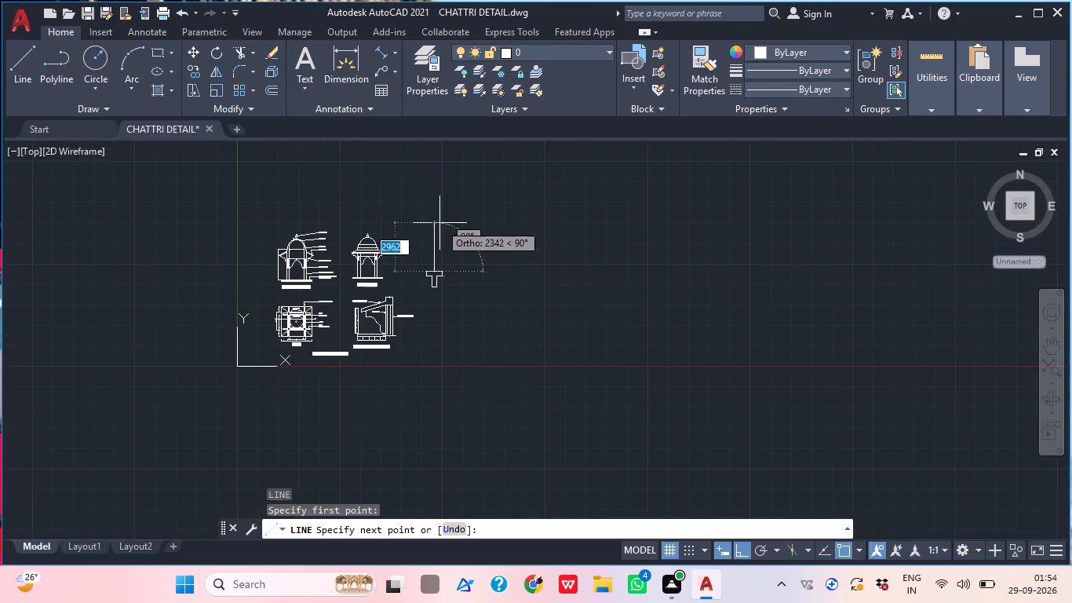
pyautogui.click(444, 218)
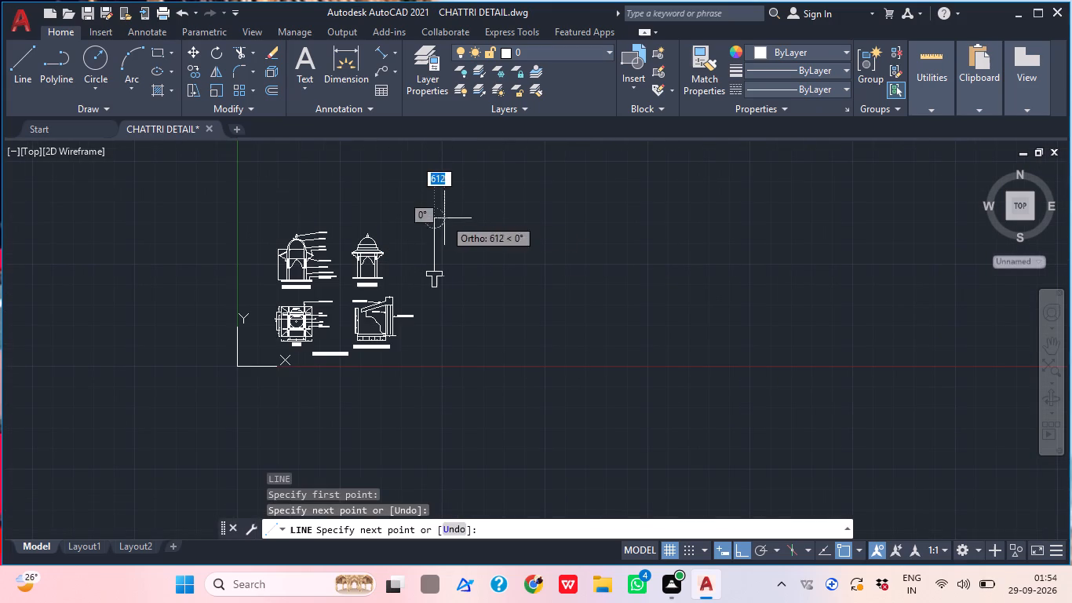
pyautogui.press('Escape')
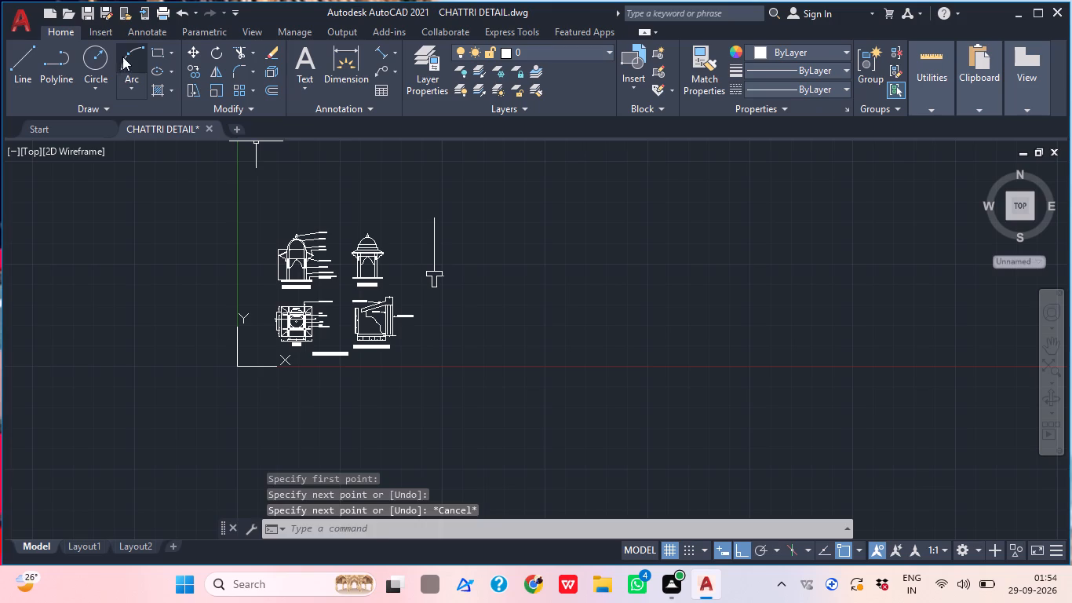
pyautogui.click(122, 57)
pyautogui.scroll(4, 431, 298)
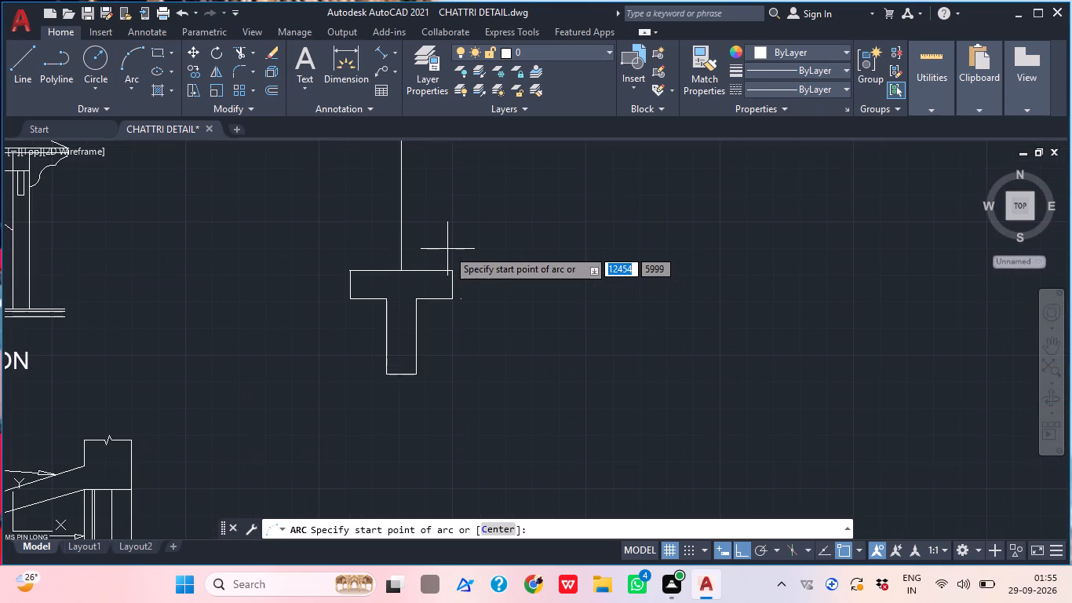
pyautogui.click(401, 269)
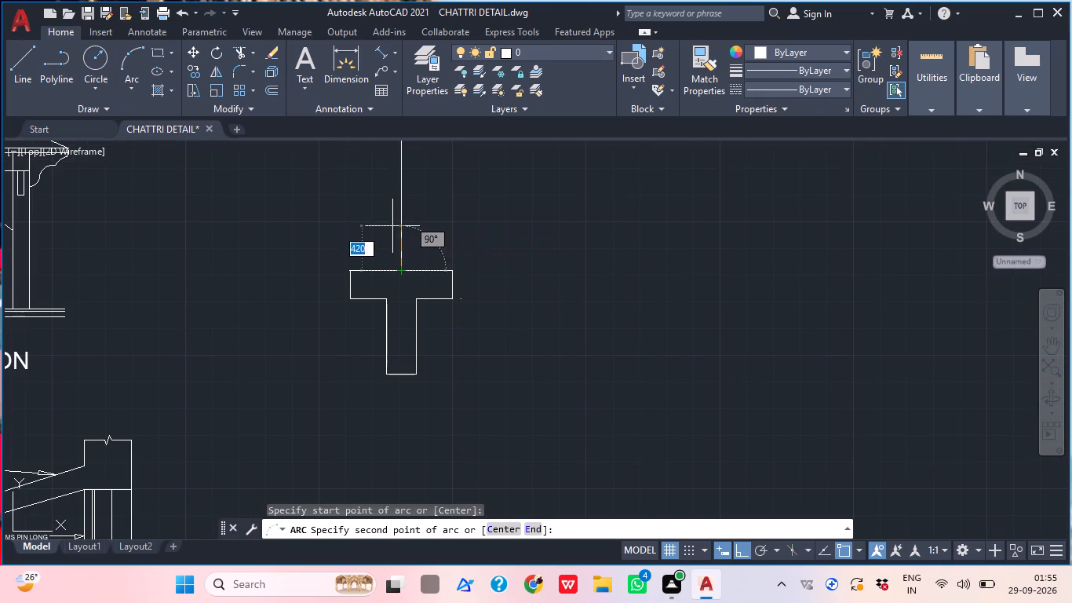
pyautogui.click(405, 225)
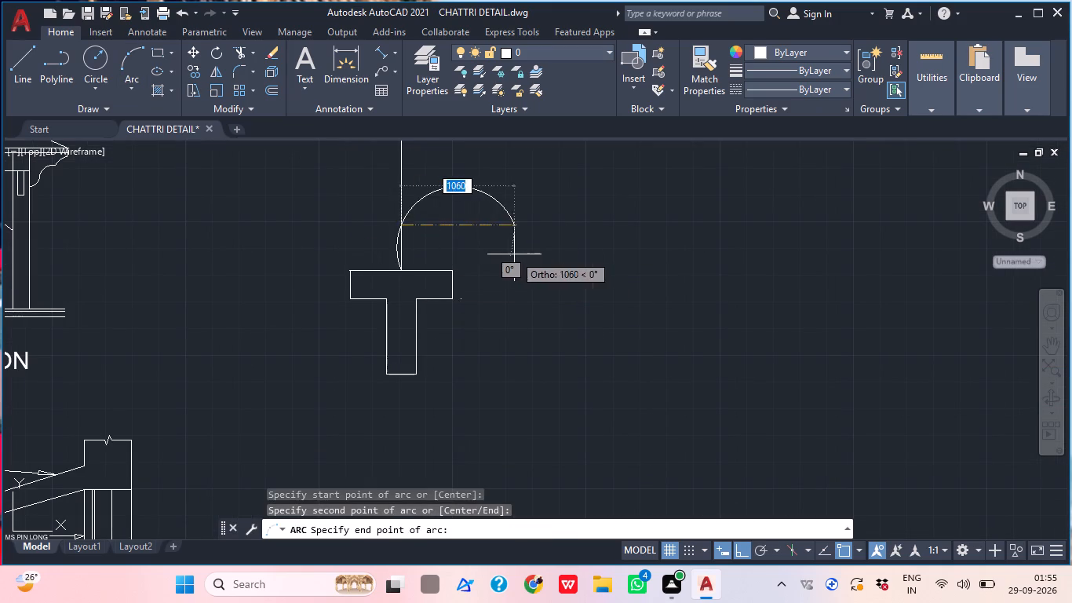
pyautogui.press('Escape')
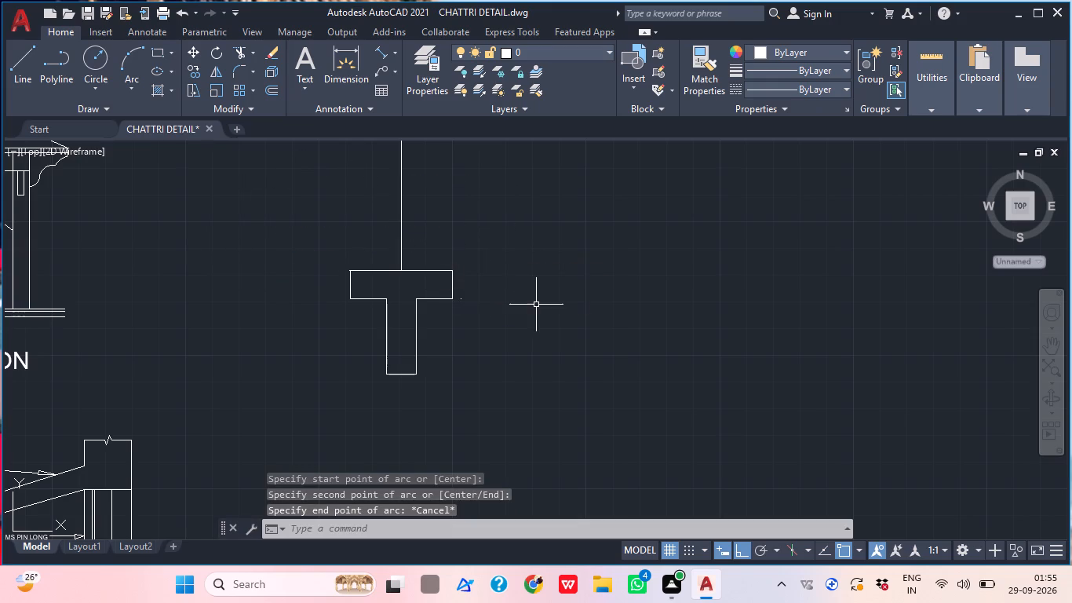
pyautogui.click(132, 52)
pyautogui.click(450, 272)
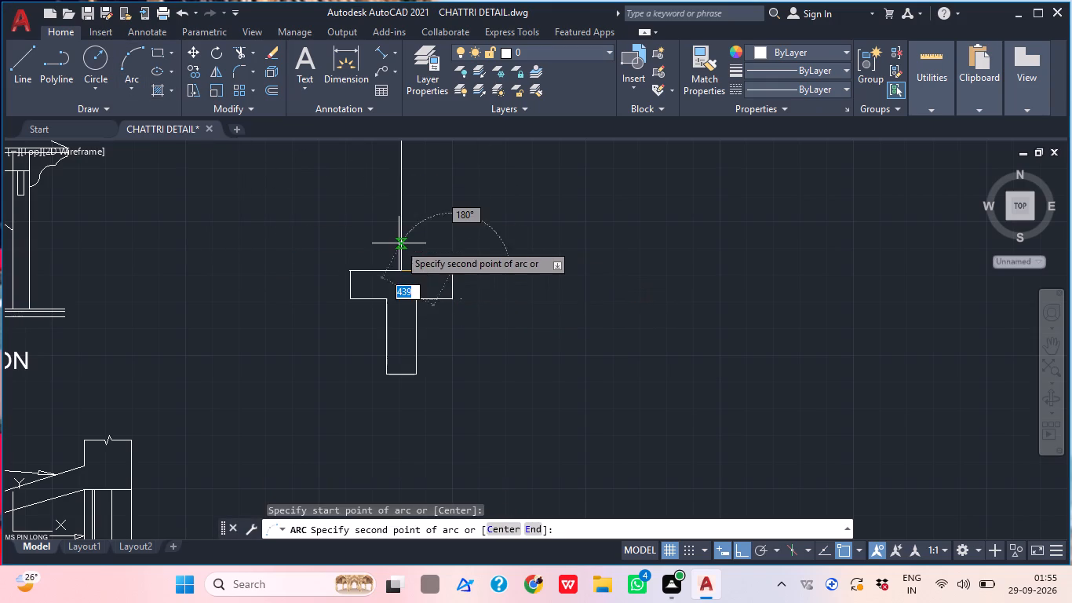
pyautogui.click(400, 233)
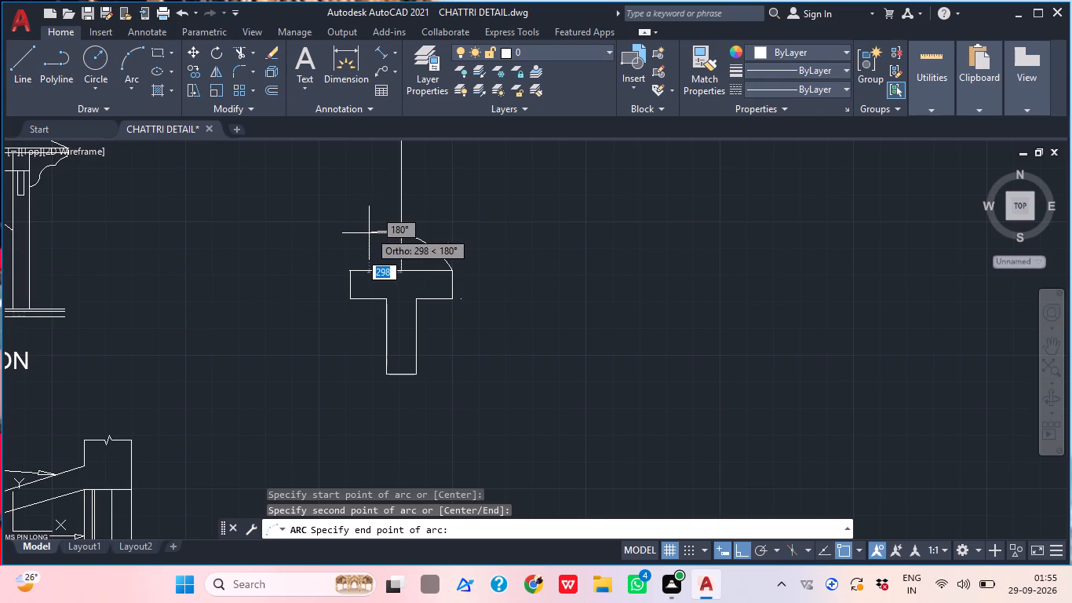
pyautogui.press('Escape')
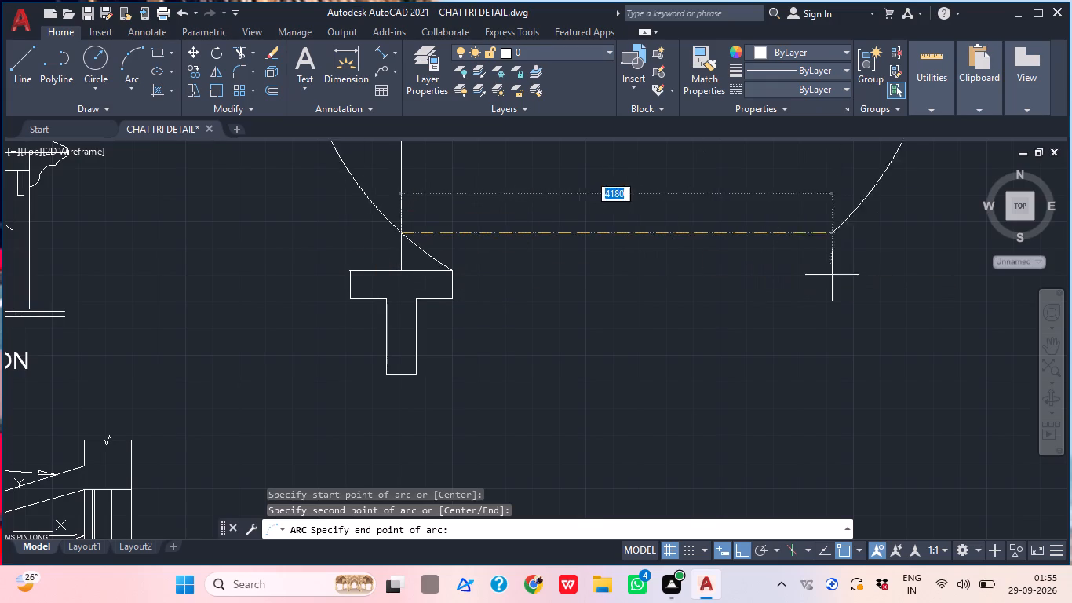
# Delete the whole T outline beside the elevation together with the vertical line above it.
pyautogui.scroll(-3, 620, 332)
pyautogui.moveTo(641, 418); pyautogui.dragTo(640, 386)
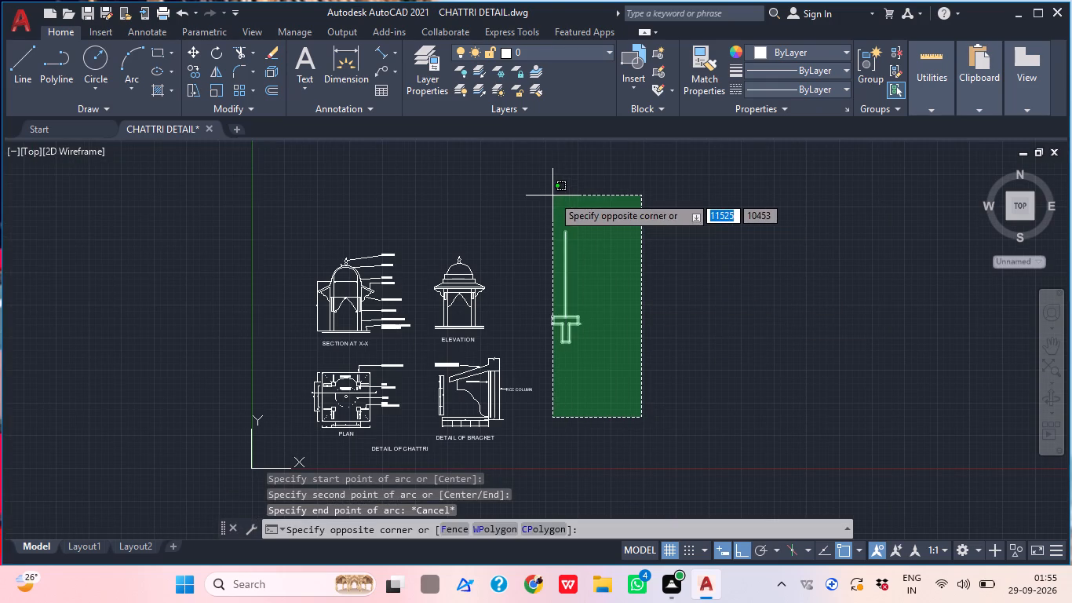
pyautogui.click(552, 196)
pyautogui.press('Delete')
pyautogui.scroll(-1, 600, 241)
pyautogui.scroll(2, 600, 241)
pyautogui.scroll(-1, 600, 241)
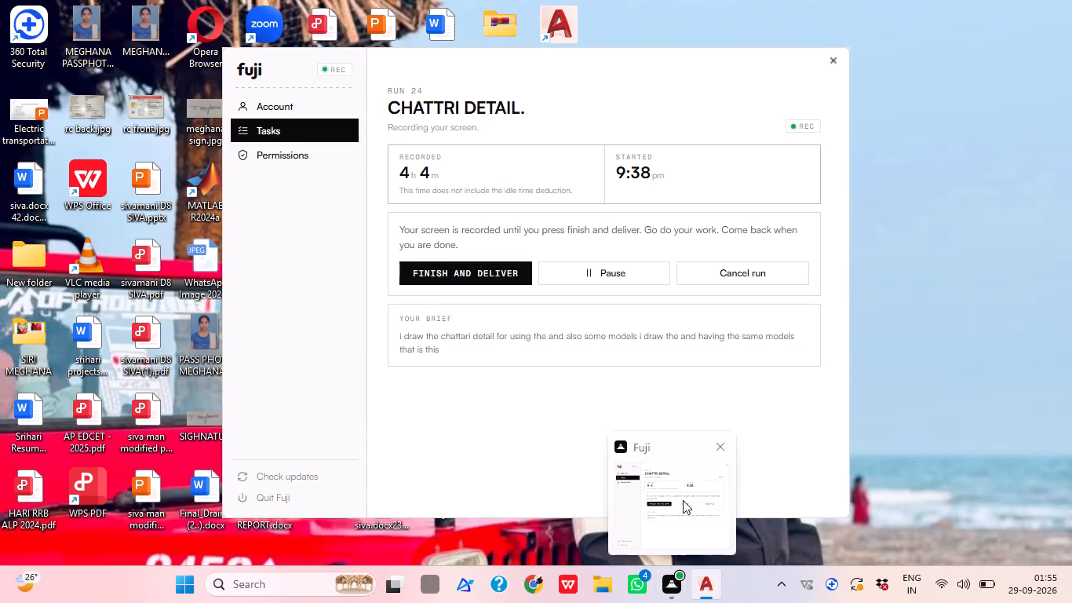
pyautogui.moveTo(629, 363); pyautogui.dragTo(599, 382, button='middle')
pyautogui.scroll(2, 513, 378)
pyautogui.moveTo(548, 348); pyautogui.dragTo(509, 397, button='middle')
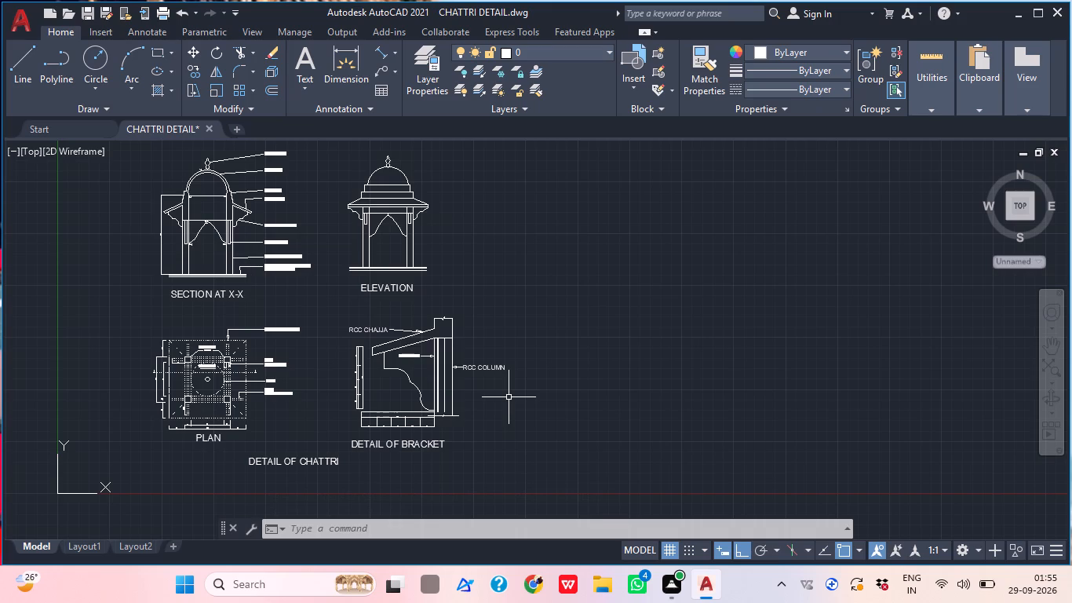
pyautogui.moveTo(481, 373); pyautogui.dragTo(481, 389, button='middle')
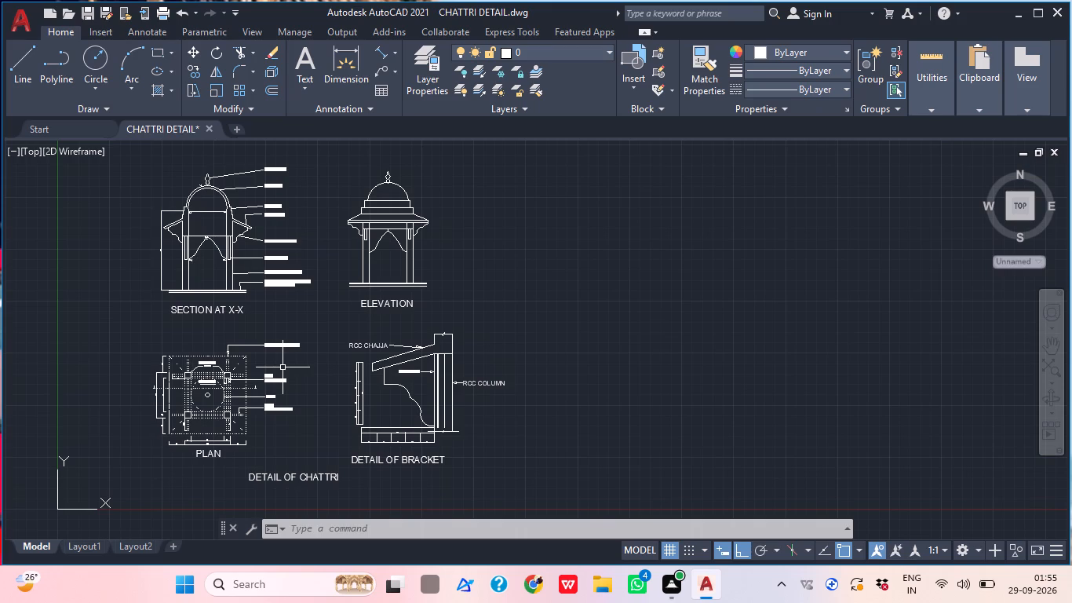
# Add an aligned dimension for the base slab's thickness at the left end of Section X-X.
pyautogui.moveTo(106, 297); pyautogui.dragTo(129, 313, button='middle')
pyautogui.scroll(3, 164, 266)
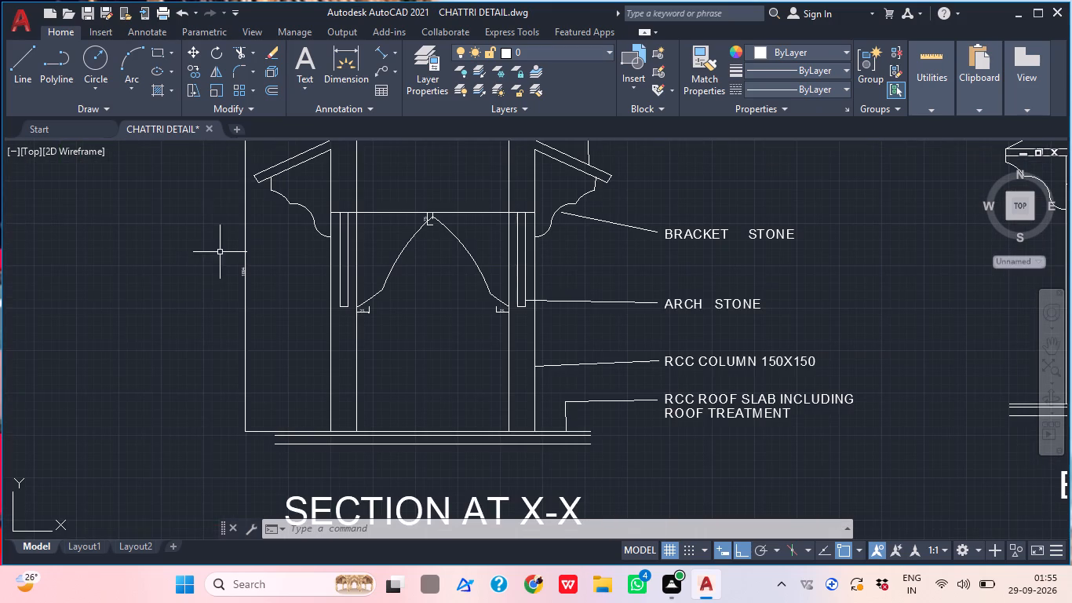
pyautogui.click(375, 53)
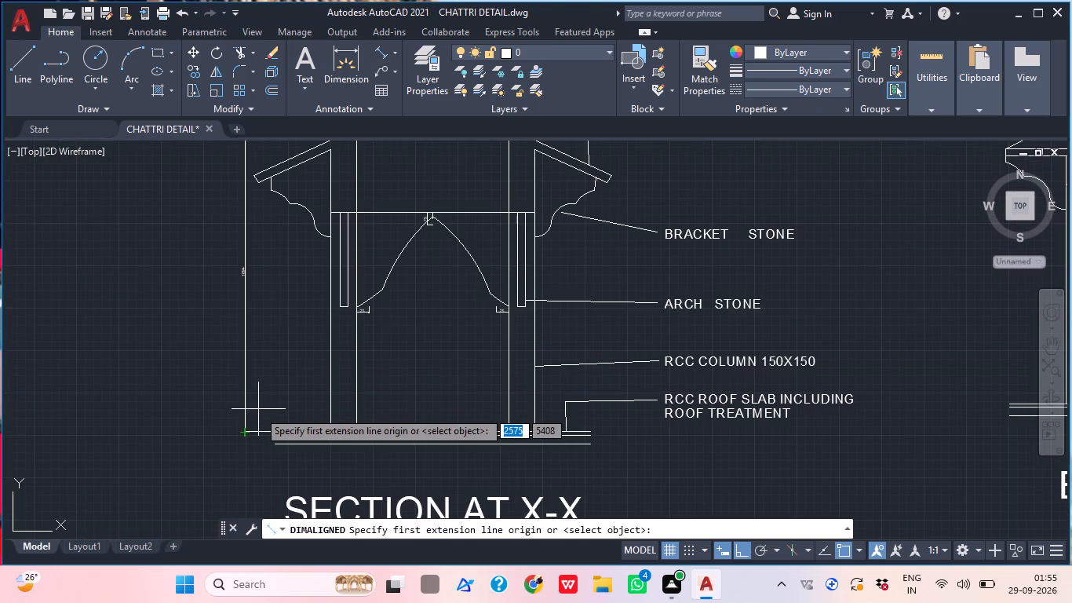
pyautogui.scroll(2, 255, 465)
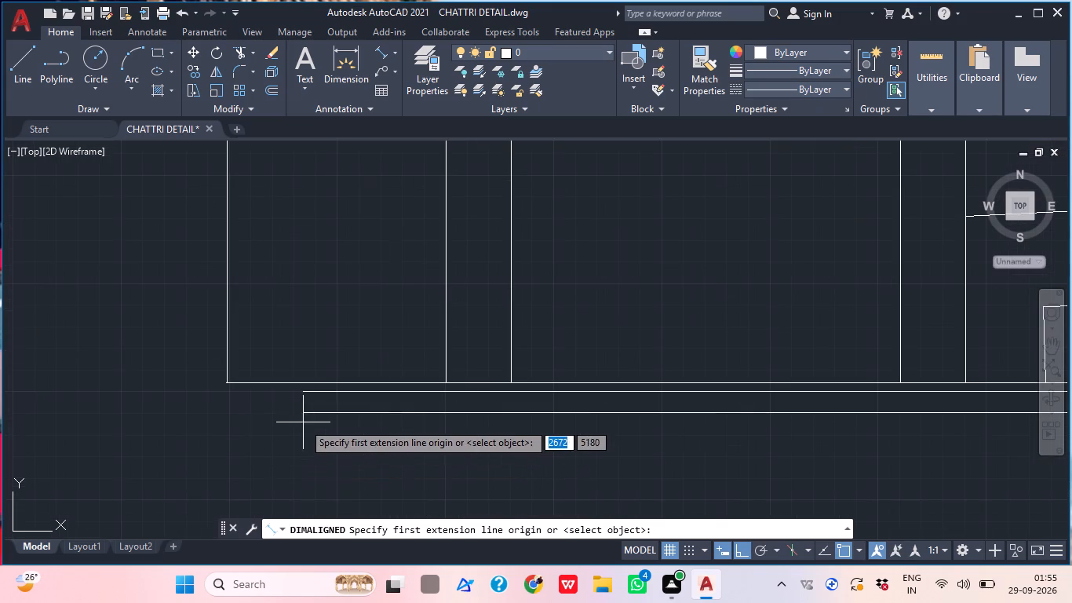
pyautogui.click(308, 400)
pyautogui.click(301, 411)
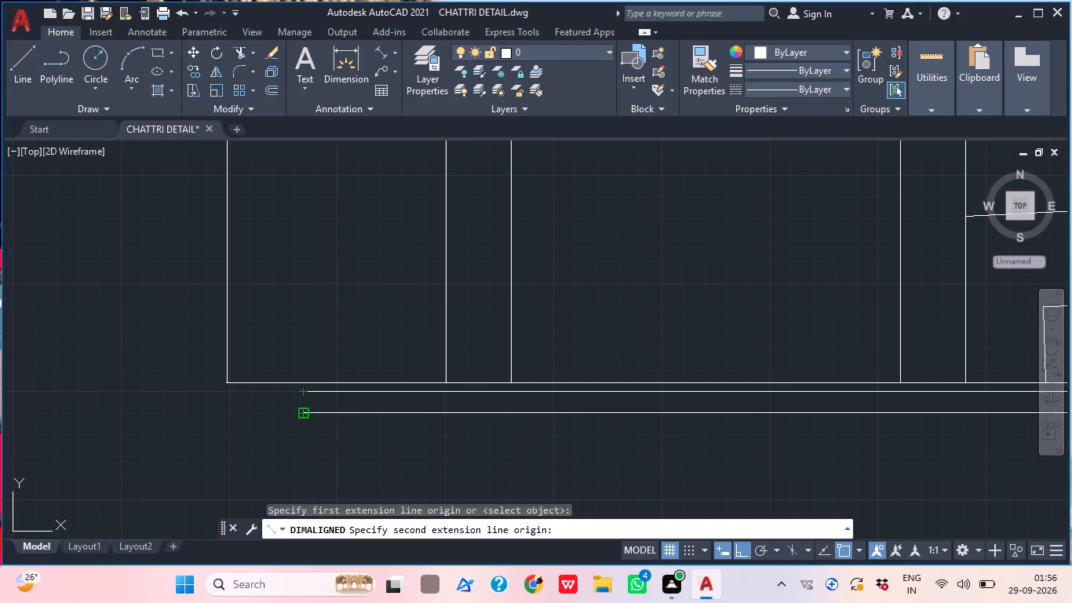
pyautogui.click(225, 393)
# Add an aligned dimension at the lower end of Section X-X's left bracket curve, placed outside the overall height dimension.
pyautogui.moveTo(294, 325); pyautogui.dragTo(220, 439, button='middle')
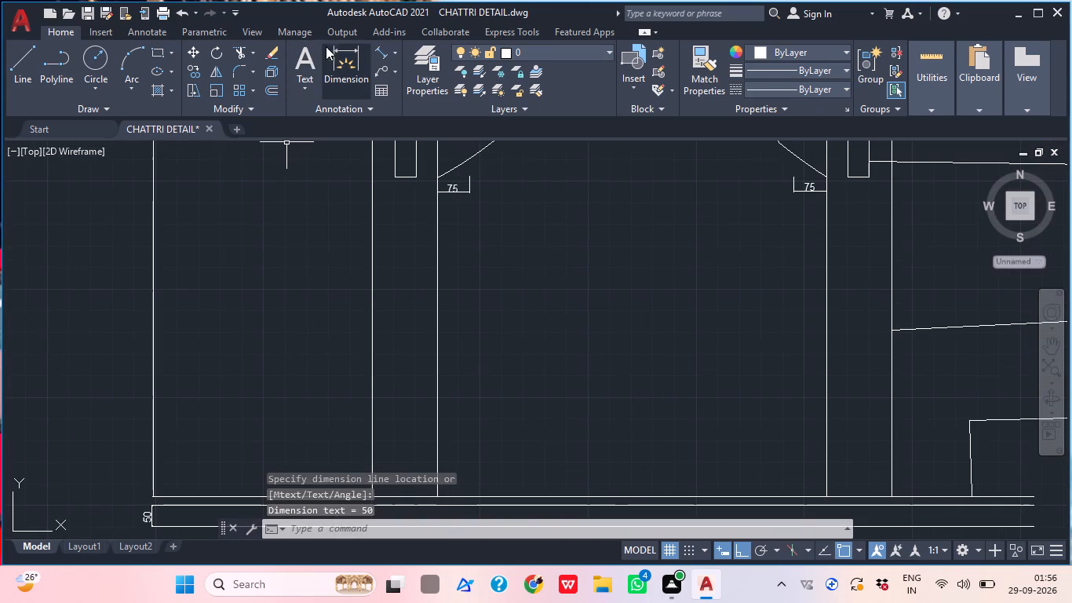
pyautogui.click(374, 46)
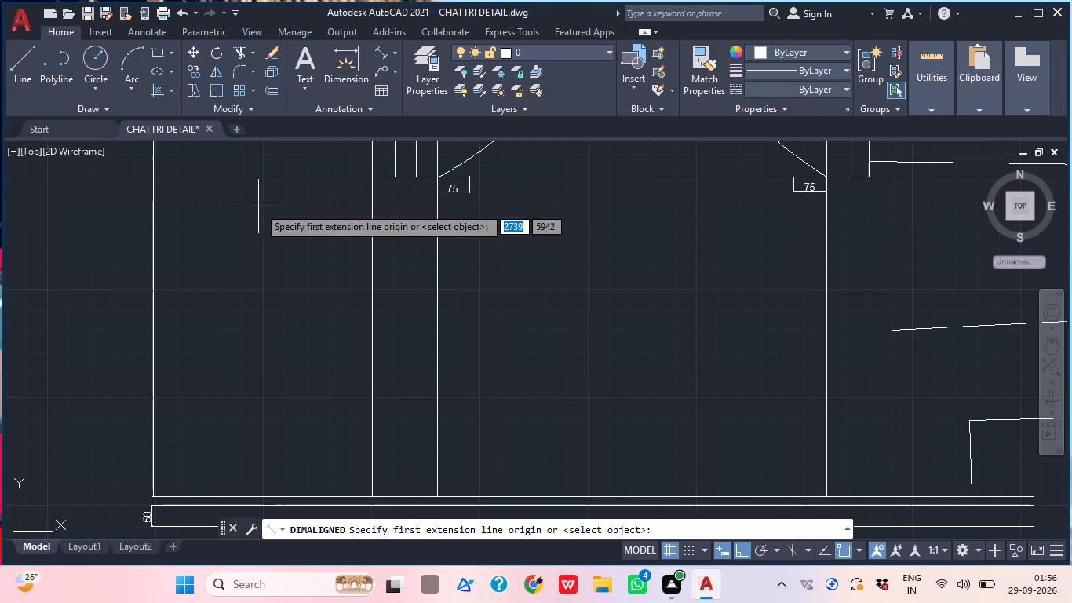
pyautogui.moveTo(263, 206); pyautogui.dragTo(246, 301, button='middle')
pyautogui.scroll(-1, 261, 252)
pyautogui.scroll(-1, 313, 215)
pyautogui.moveTo(304, 229); pyautogui.dragTo(305, 325, button='middle')
pyautogui.scroll(1, 318, 259)
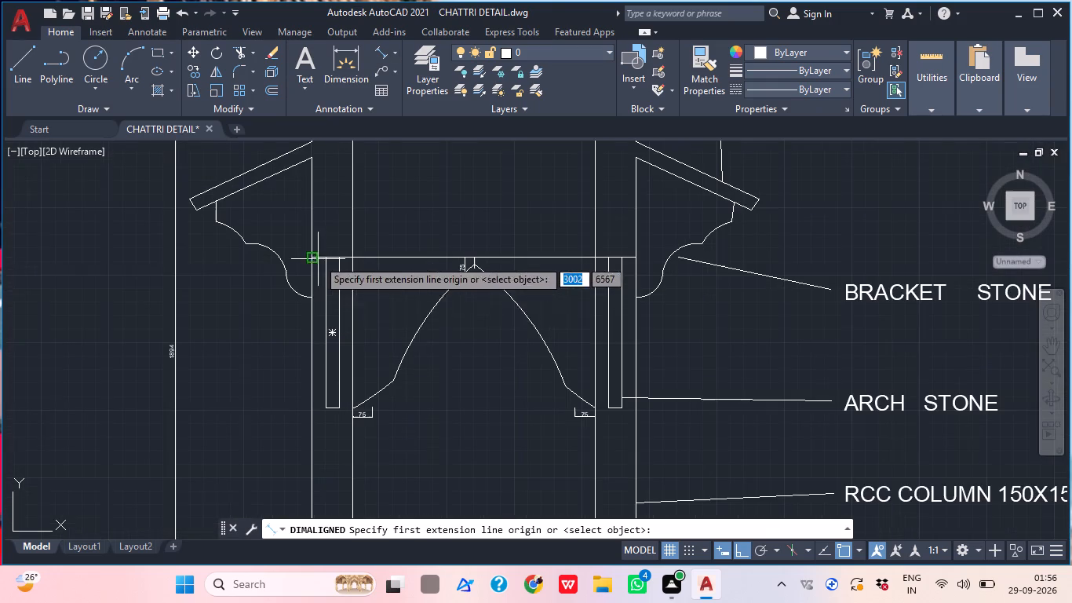
pyautogui.click(316, 298)
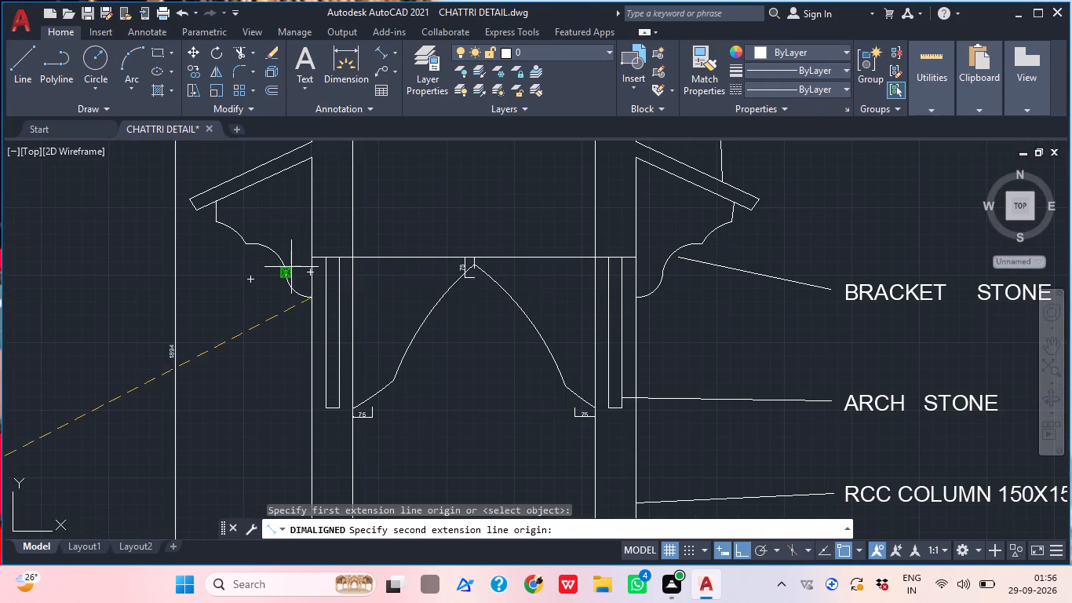
pyautogui.click(305, 269)
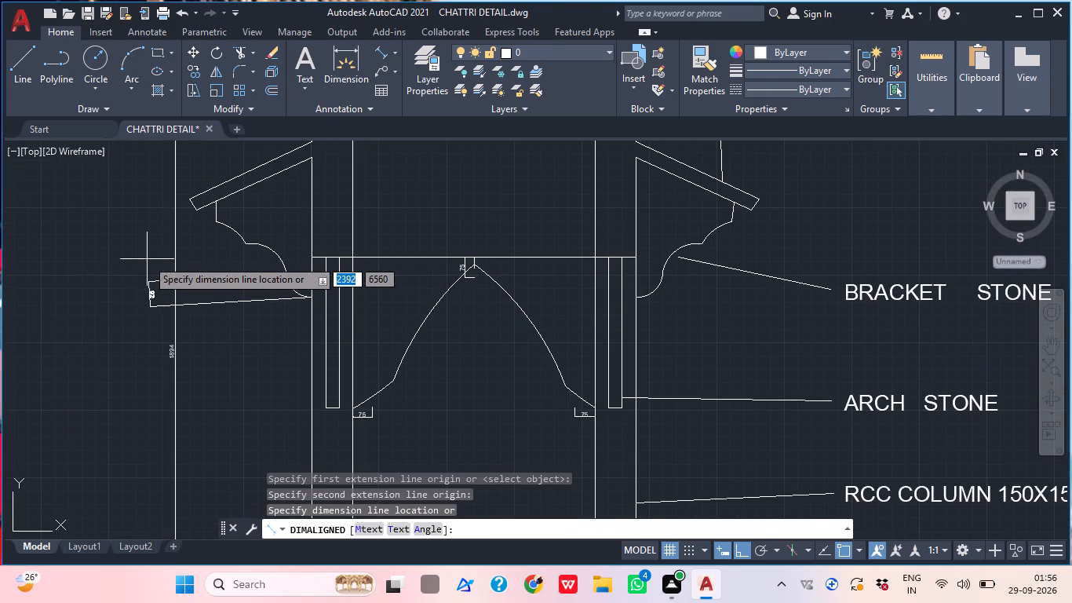
pyautogui.click(135, 261)
# Add a sloping aligned dimension across the lower convex curve of Section X-X's left bracket, placed down and to the left.
pyautogui.moveTo(210, 307); pyautogui.dragTo(235, 420, button='middle')
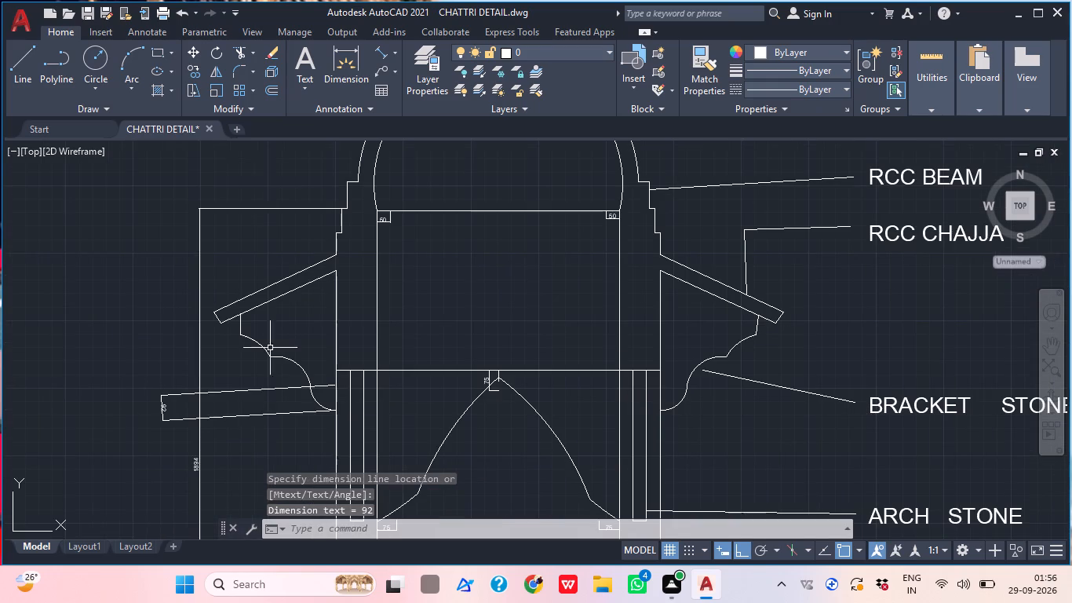
pyautogui.click(381, 43)
pyautogui.click(310, 386)
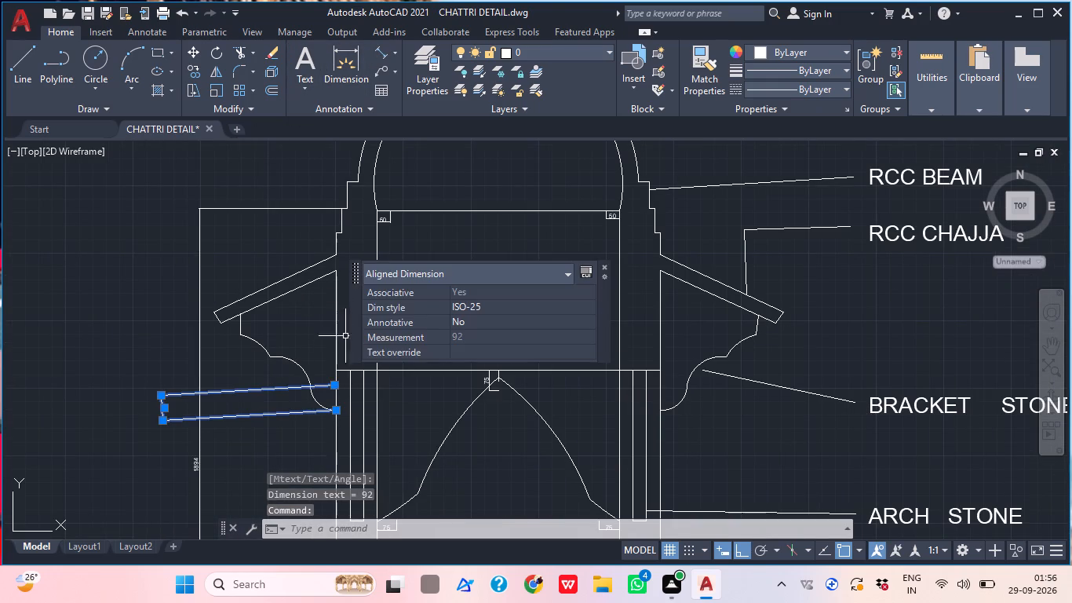
pyautogui.press('Escape')
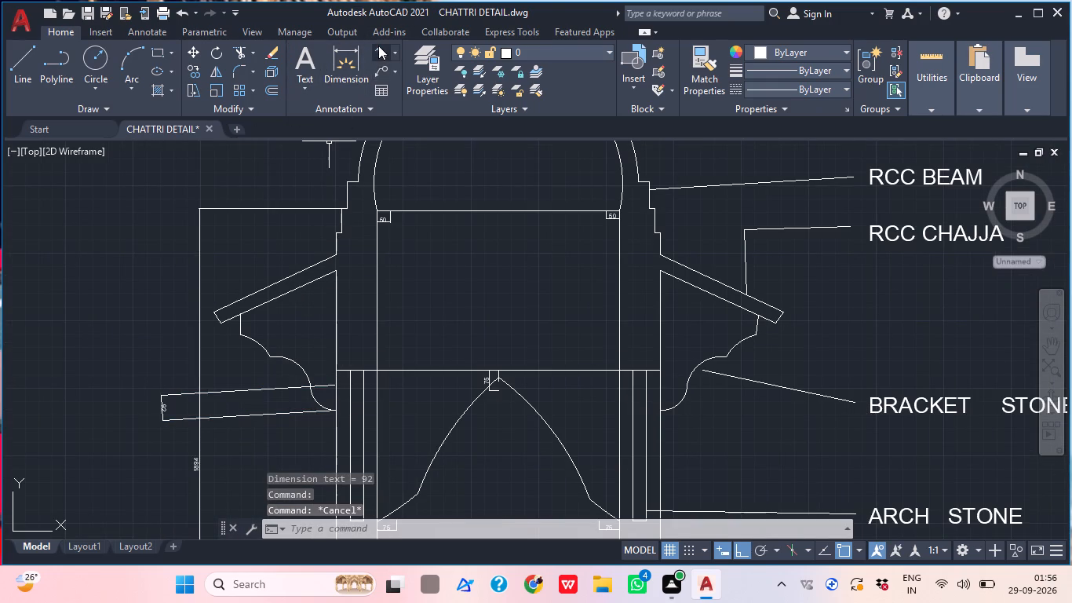
pyautogui.click(378, 46)
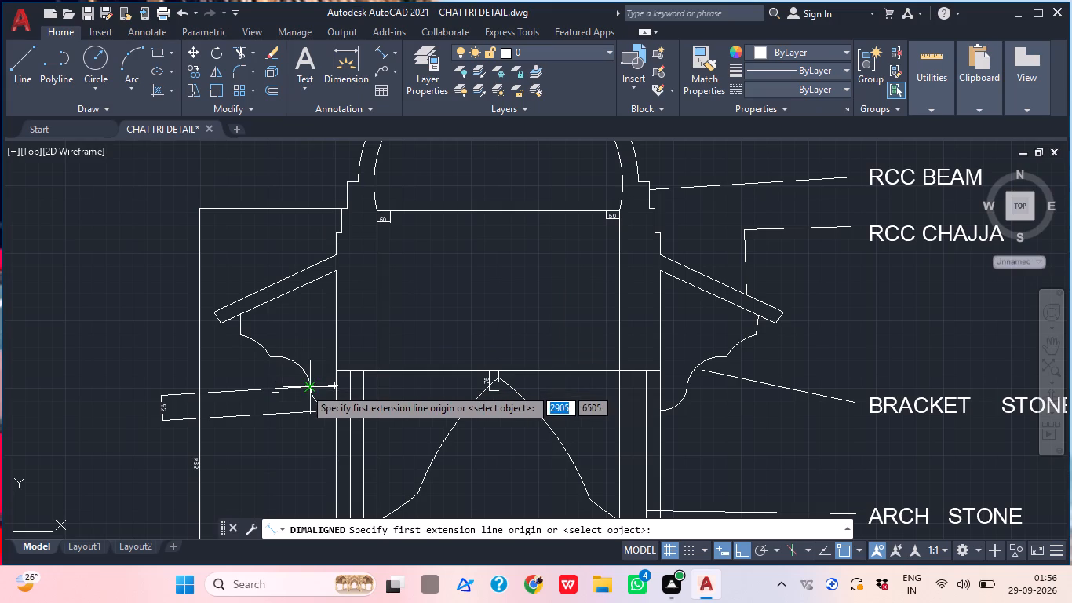
pyautogui.click(306, 388)
pyautogui.click(275, 355)
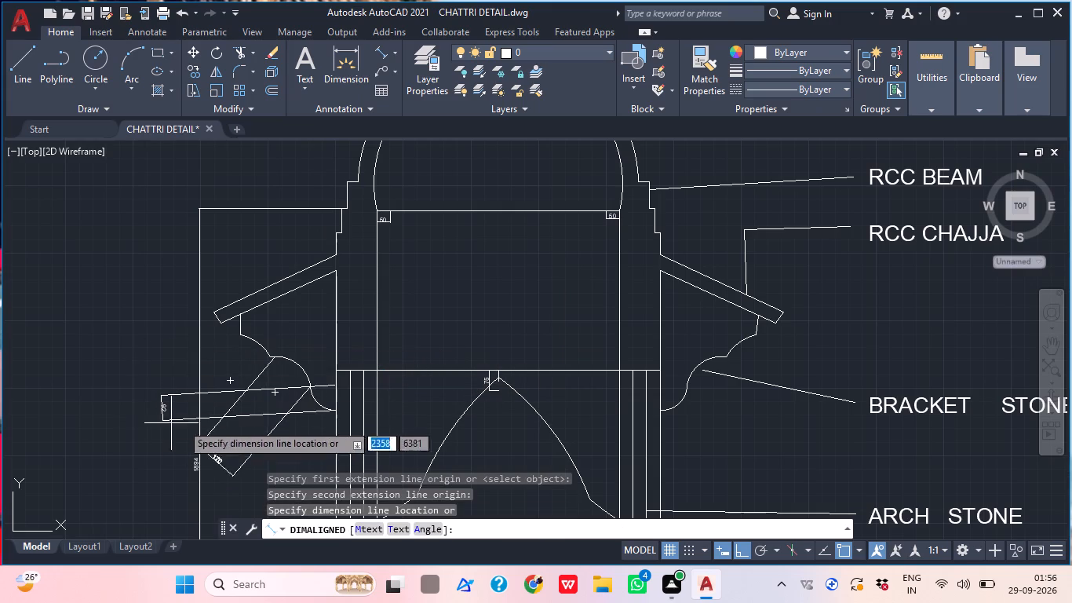
pyautogui.click(133, 484)
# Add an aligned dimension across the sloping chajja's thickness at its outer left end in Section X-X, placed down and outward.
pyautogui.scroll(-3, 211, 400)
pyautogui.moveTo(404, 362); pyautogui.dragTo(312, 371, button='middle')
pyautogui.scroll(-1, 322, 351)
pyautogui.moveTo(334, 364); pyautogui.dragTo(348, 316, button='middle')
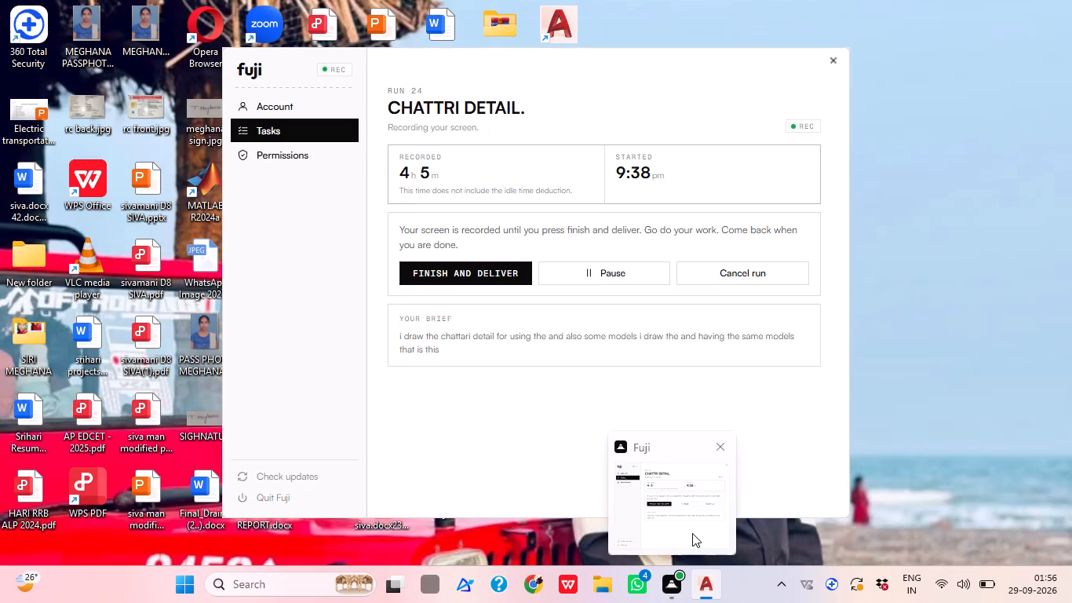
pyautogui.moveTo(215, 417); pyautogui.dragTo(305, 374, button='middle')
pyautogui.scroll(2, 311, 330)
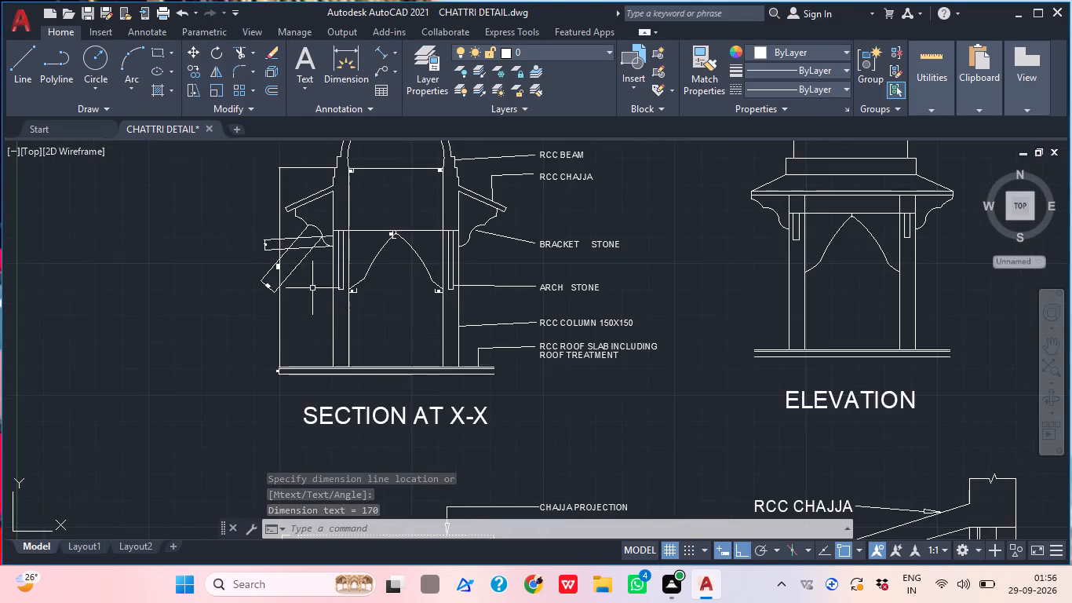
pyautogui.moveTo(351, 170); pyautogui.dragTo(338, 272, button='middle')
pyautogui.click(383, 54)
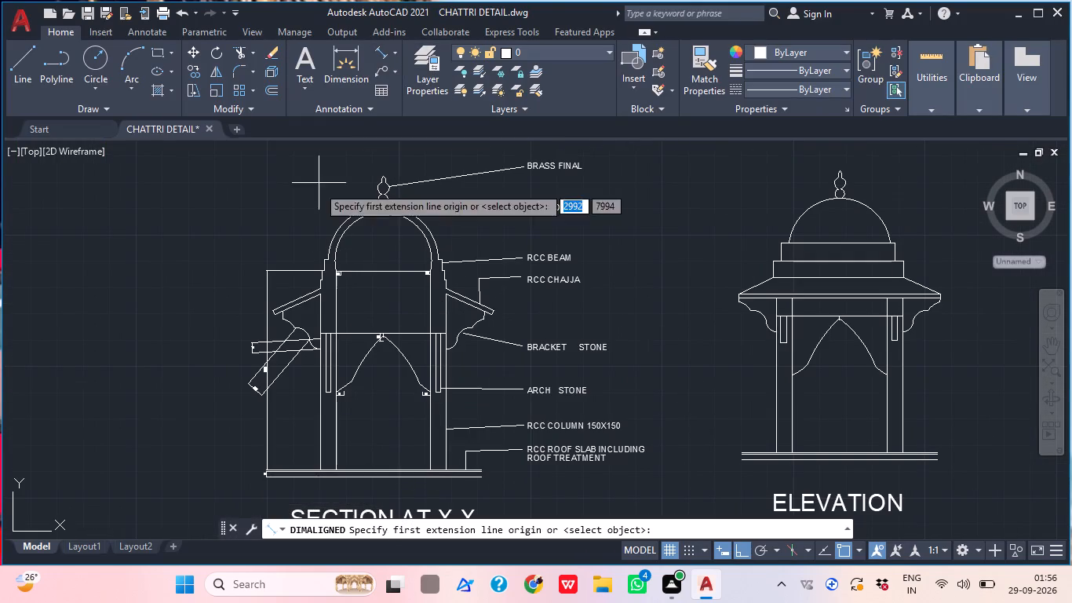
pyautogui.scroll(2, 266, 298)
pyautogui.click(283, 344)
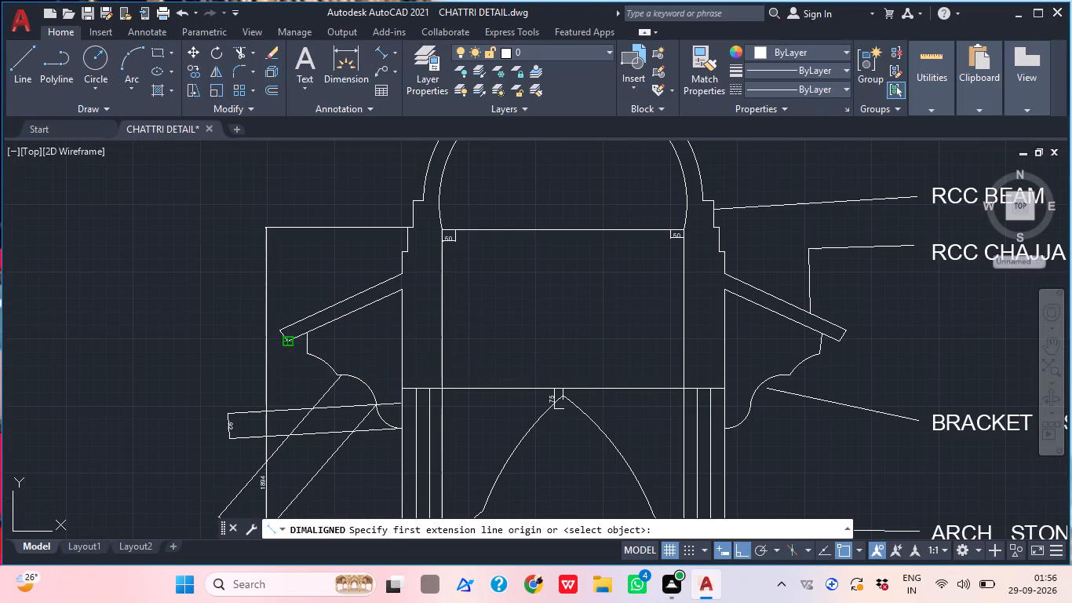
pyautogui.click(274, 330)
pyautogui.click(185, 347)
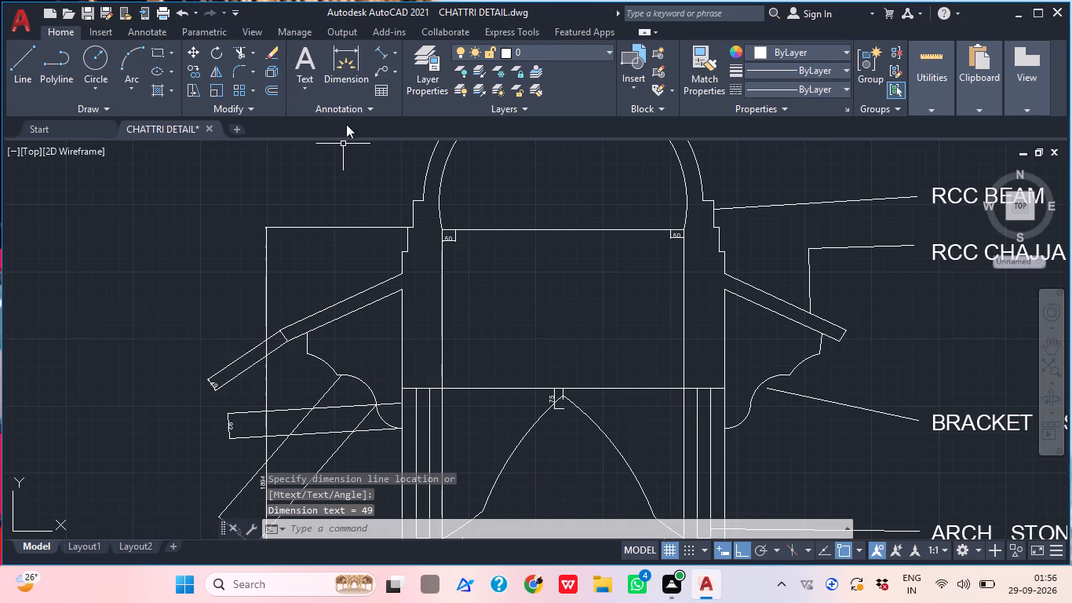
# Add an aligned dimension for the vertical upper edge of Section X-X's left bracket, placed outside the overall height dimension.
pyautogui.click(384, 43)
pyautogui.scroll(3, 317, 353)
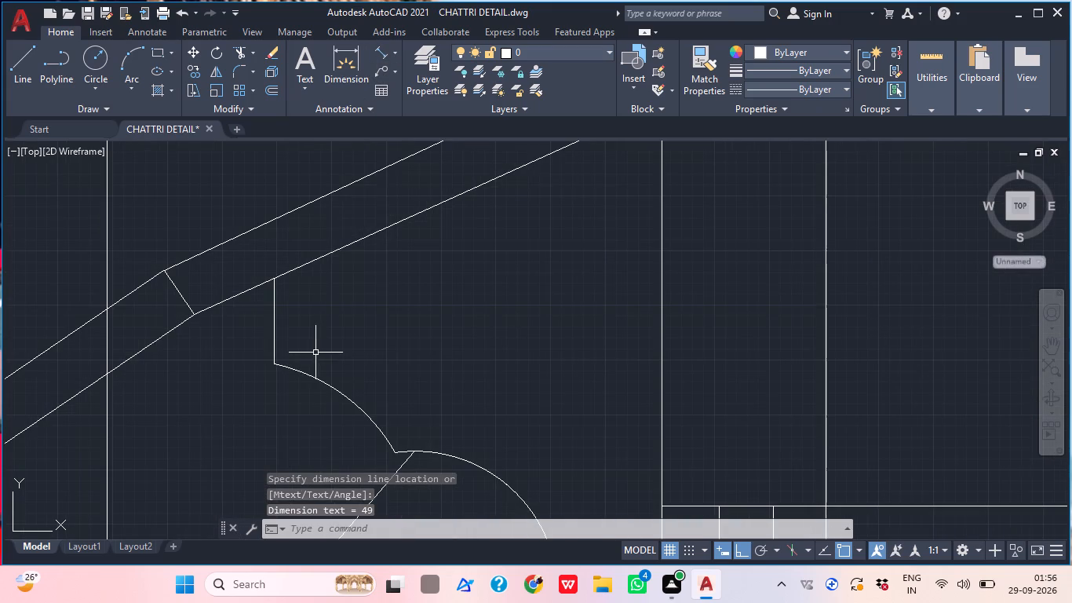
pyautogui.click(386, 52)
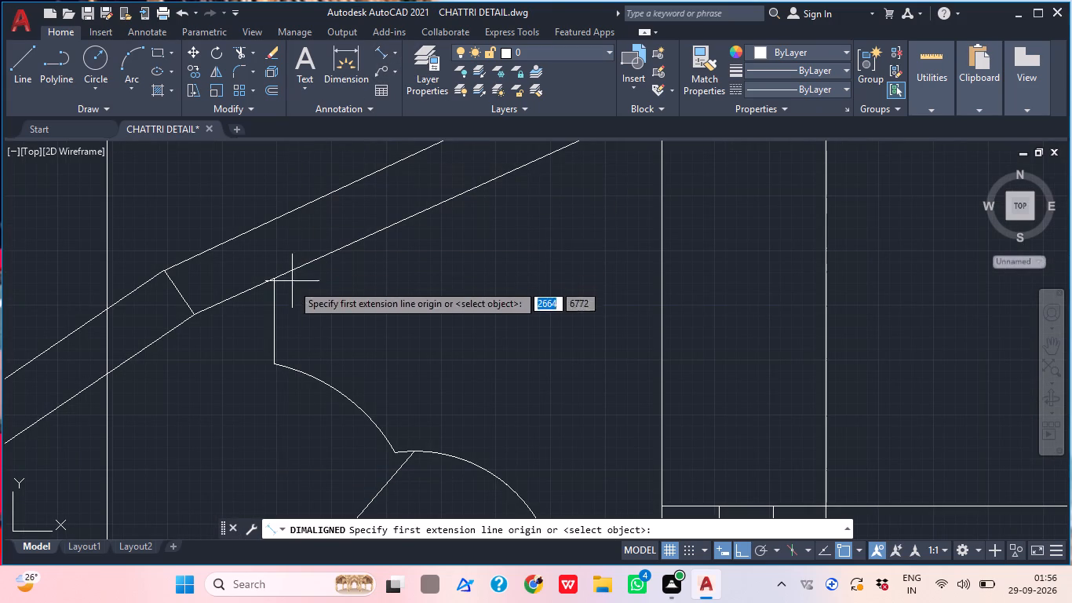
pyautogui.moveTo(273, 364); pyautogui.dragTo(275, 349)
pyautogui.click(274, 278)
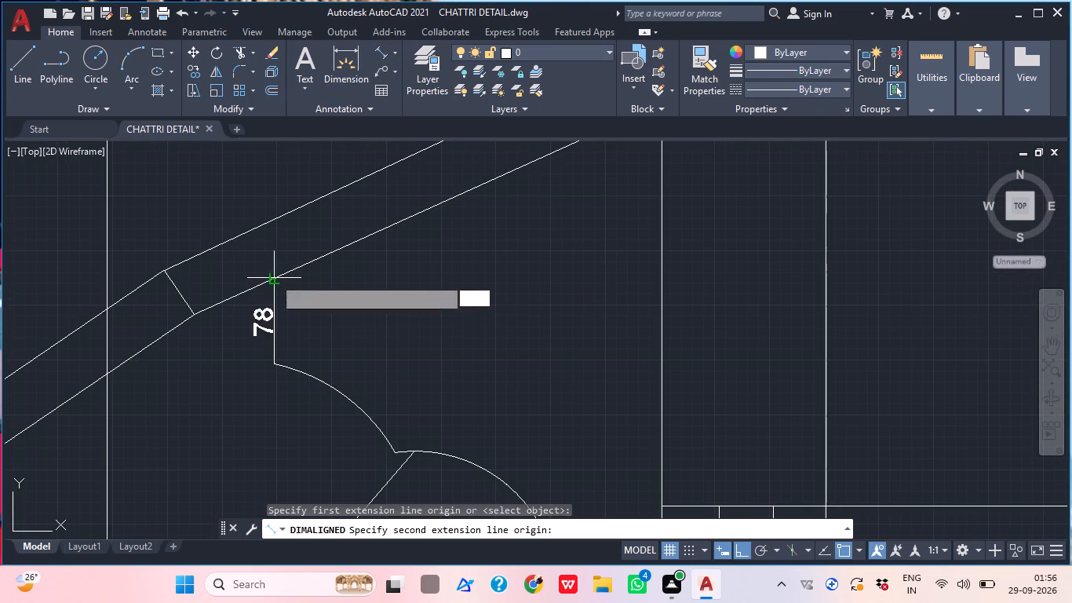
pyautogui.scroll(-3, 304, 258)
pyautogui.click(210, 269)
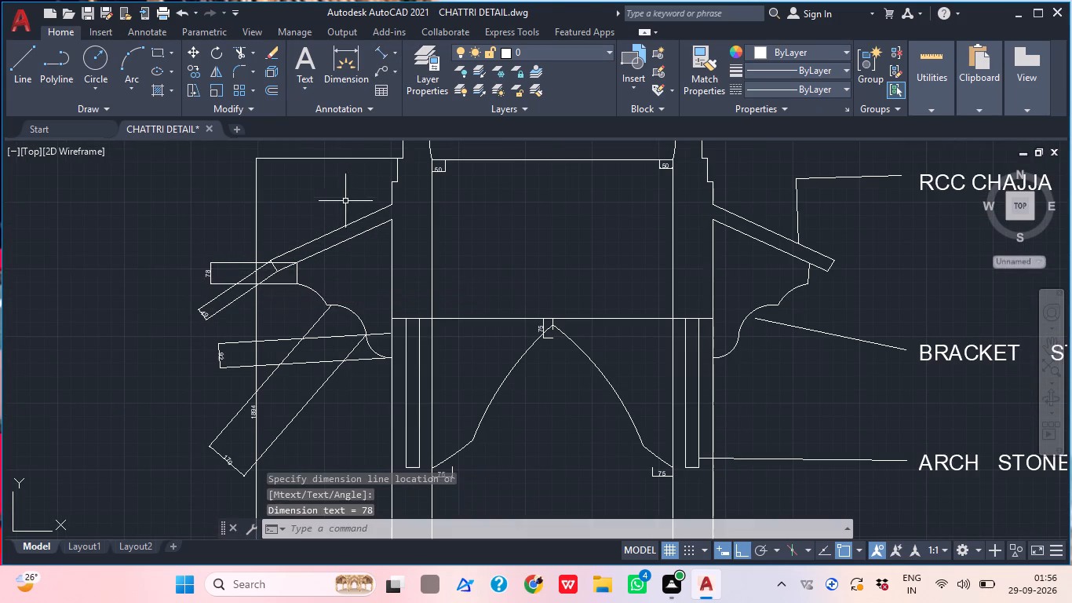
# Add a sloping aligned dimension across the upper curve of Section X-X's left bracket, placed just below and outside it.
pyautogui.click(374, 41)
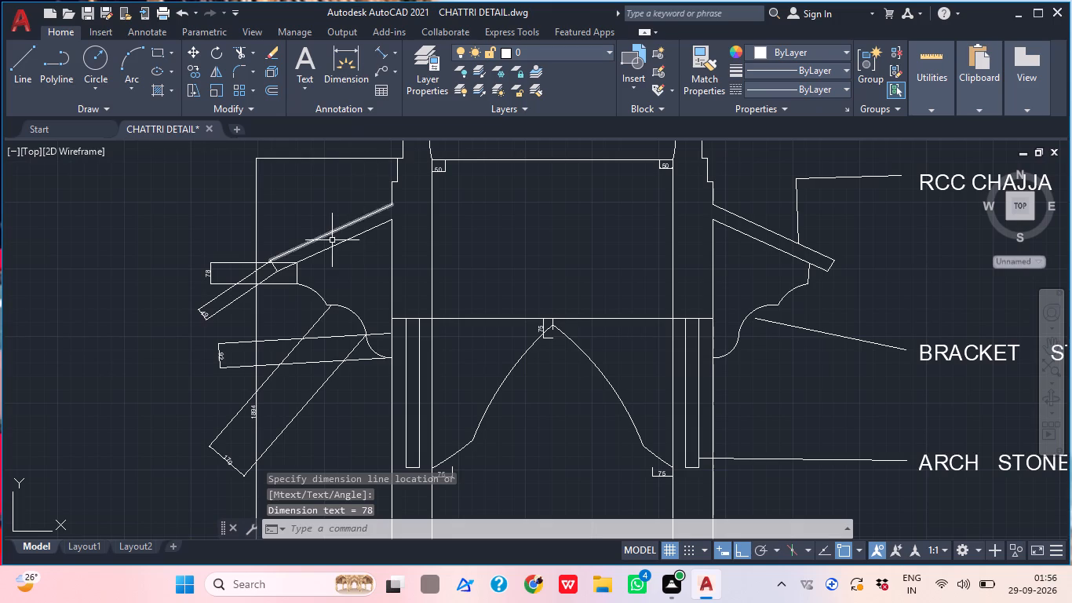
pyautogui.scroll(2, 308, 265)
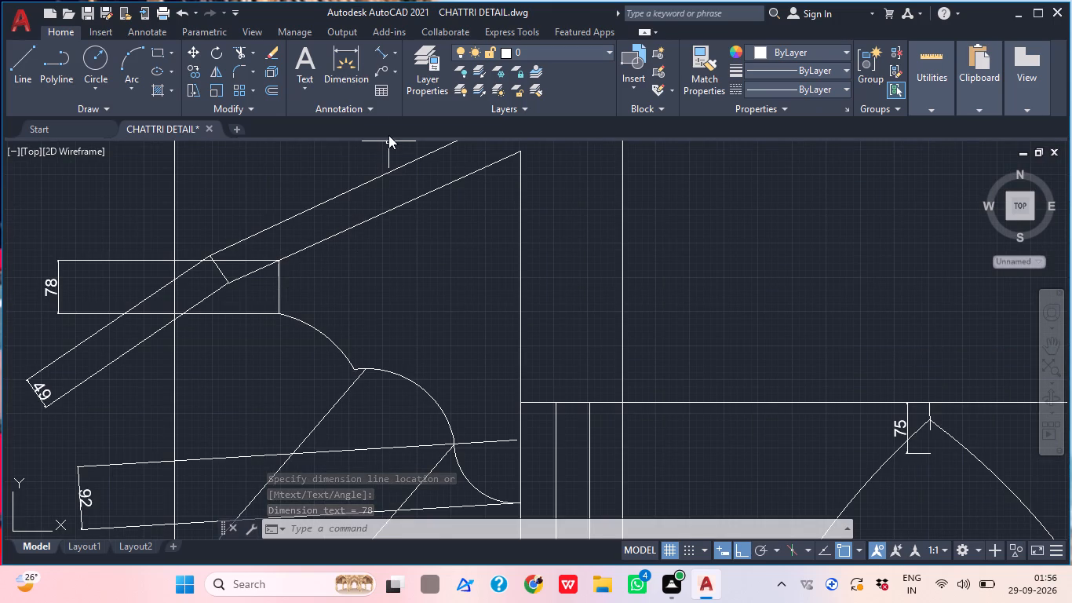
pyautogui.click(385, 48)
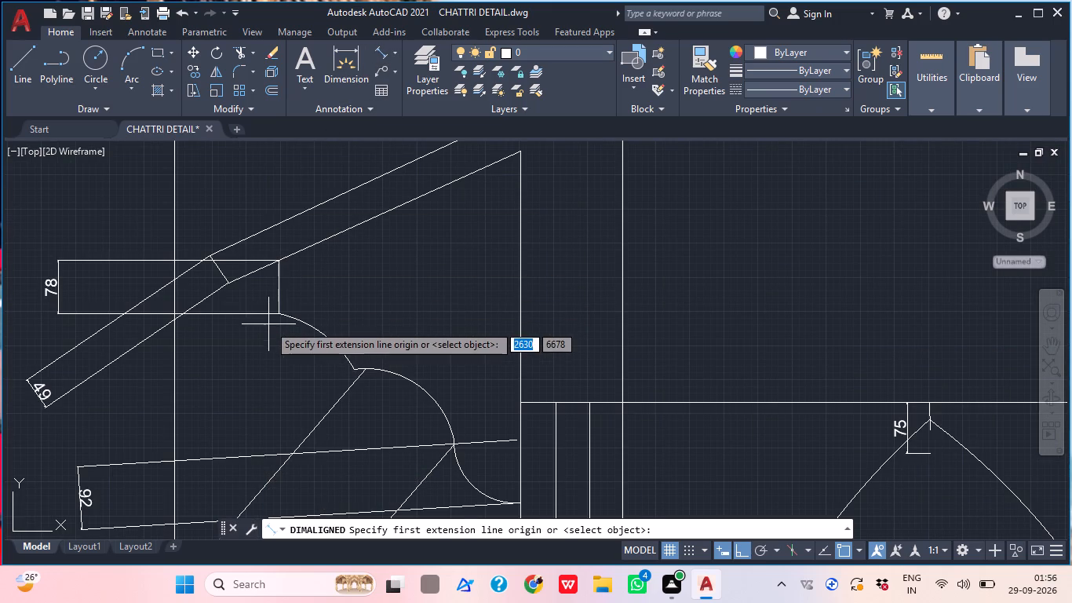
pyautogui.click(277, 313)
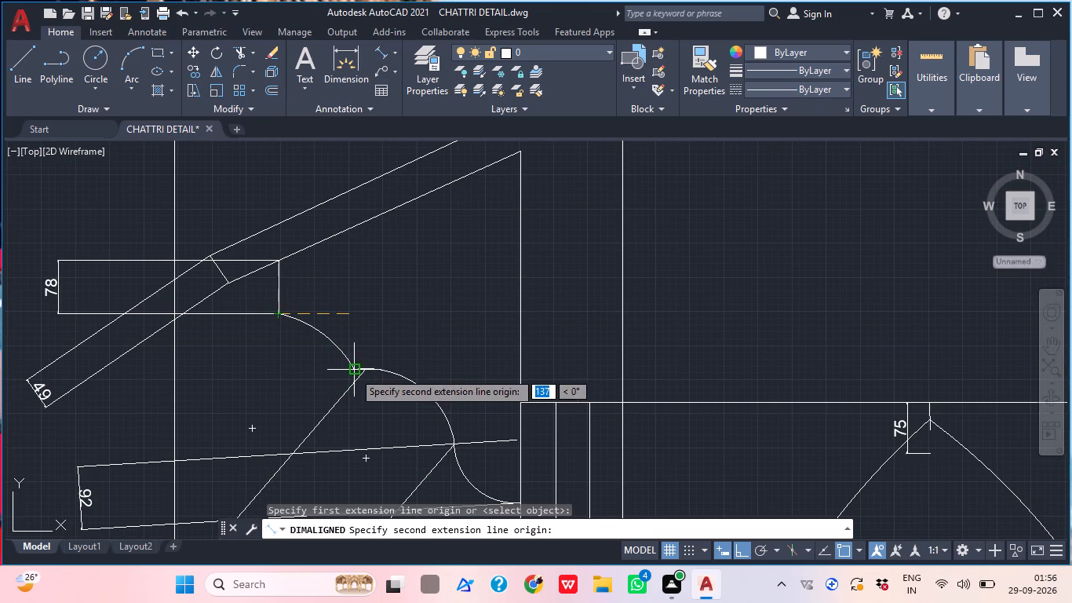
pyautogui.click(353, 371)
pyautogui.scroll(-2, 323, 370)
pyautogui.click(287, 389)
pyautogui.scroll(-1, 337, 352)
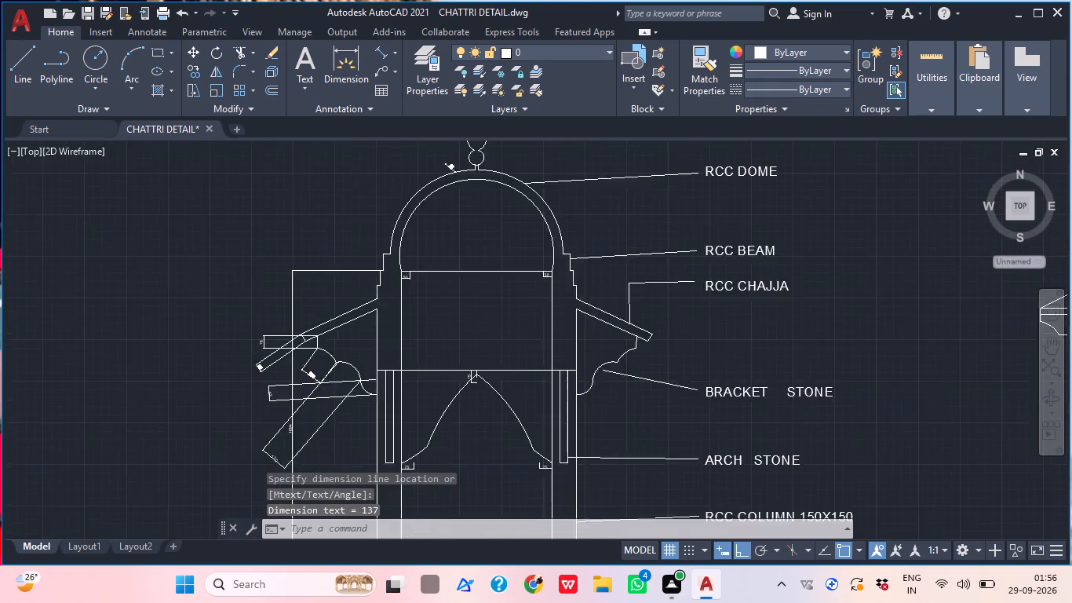
# Undo the chajja thickness, bracket edge and upper curve dimensions, plus the sloping dimension across the lower convex bracket curve.
pyautogui.scroll(-1, 337, 352)
pyautogui.moveTo(348, 360); pyautogui.dragTo(195, 266, button='middle')
pyautogui.scroll(-4, 195, 266)
pyautogui.moveTo(332, 332); pyautogui.dragTo(297, 395, button='middle')
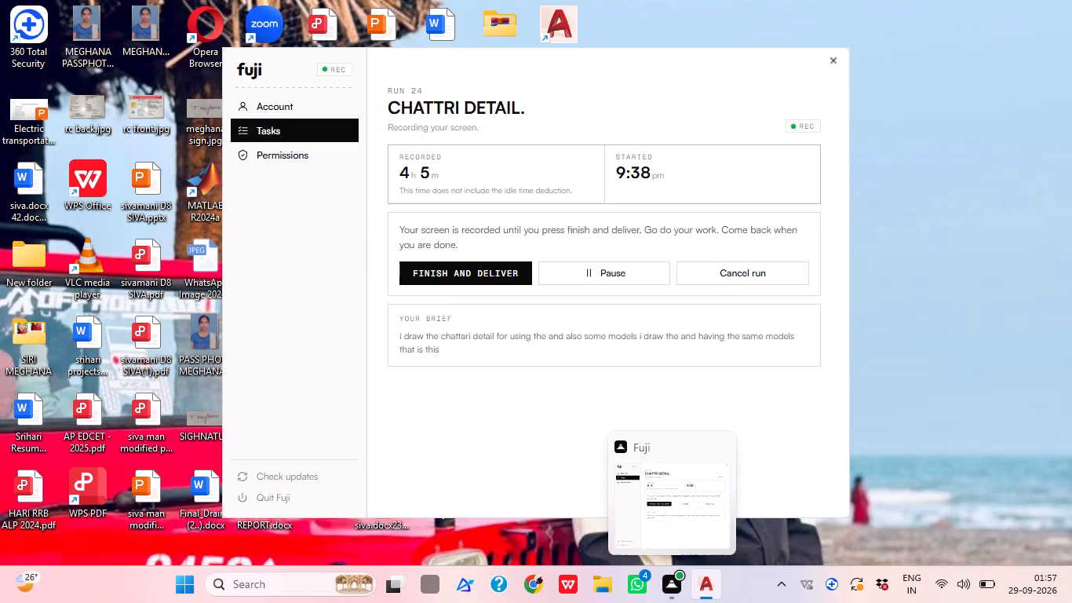
pyautogui.moveTo(221, 338); pyautogui.dragTo(257, 328, button='middle')
pyautogui.scroll(1, 252, 326)
pyautogui.moveTo(202, 323); pyautogui.dragTo(223, 336, button='middle')
pyautogui.hotkey('ctrl', 'z')
pyautogui.hotkey('ctrl', 'z')
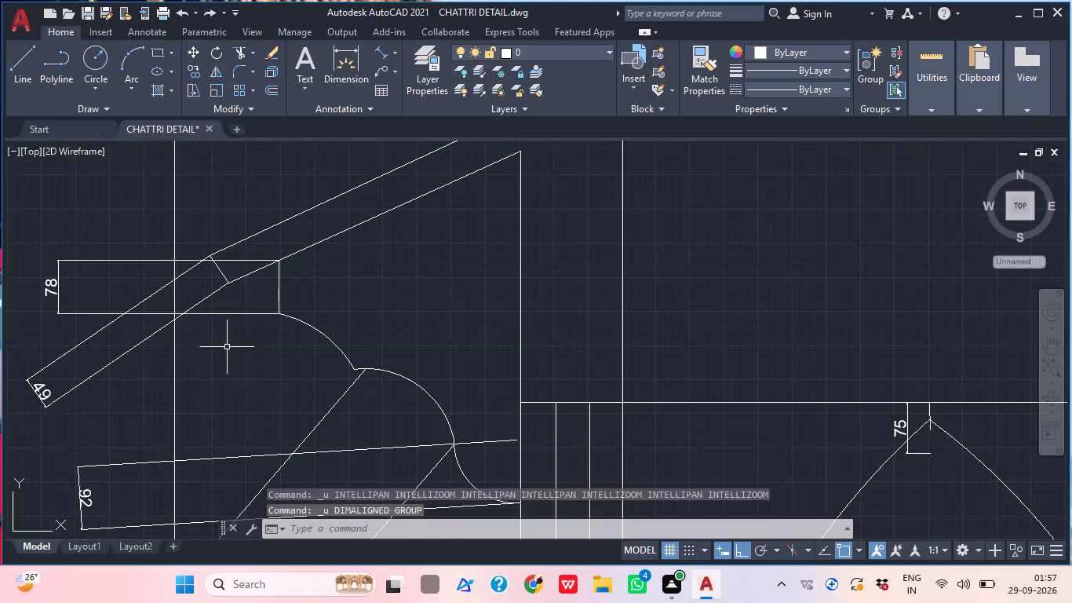
pyautogui.hotkey('ctrl', 'z')
pyautogui.hotkey('ctrl', 'z')
pyautogui.hotkey('ctrl', 'z')
pyautogui.hotkey('ctrl', 'z')
pyautogui.hotkey('ctrl', 'z')
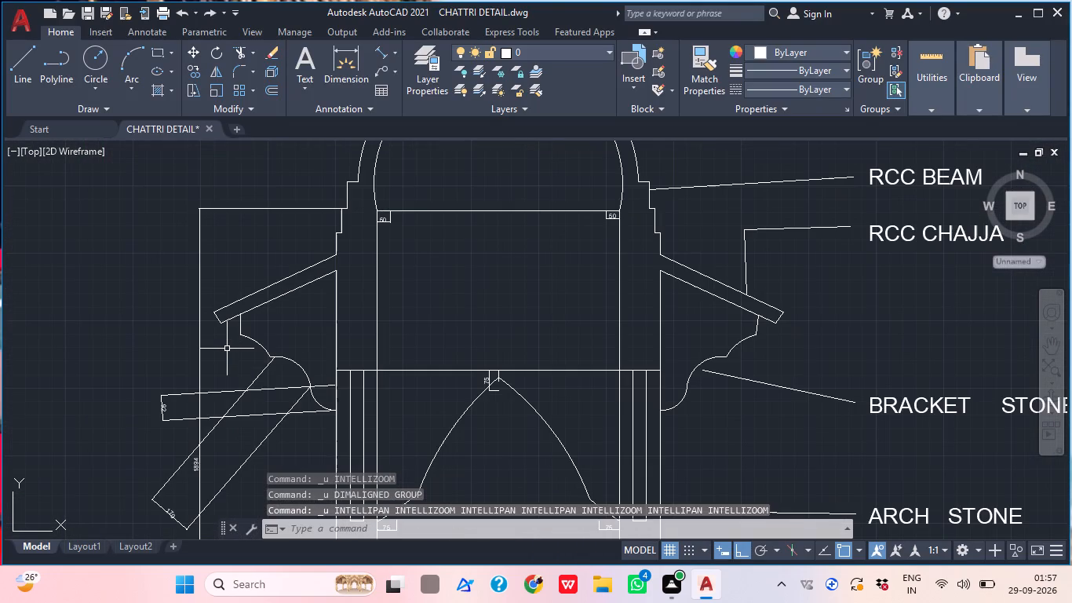
pyautogui.hotkey('ctrl', 'z')
pyautogui.scroll(-2, 227, 349)
pyautogui.moveTo(269, 389); pyautogui.dragTo(393, 406, button='middle')
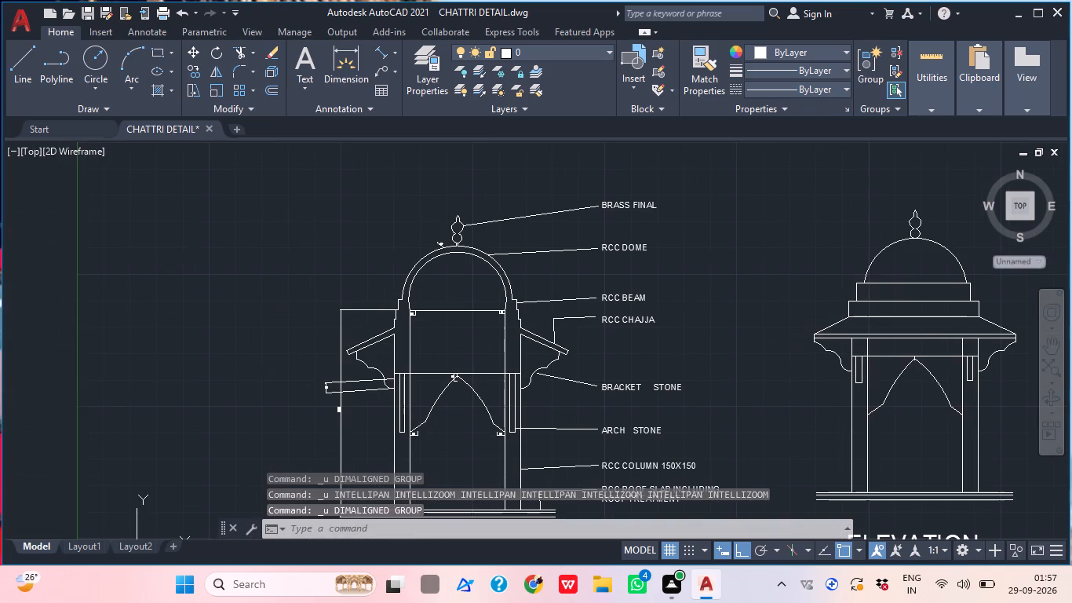
pyautogui.press('Escape')
pyautogui.scroll(-2, 400, 378)
pyautogui.moveTo(415, 377); pyautogui.dragTo(389, 362, button='middle')
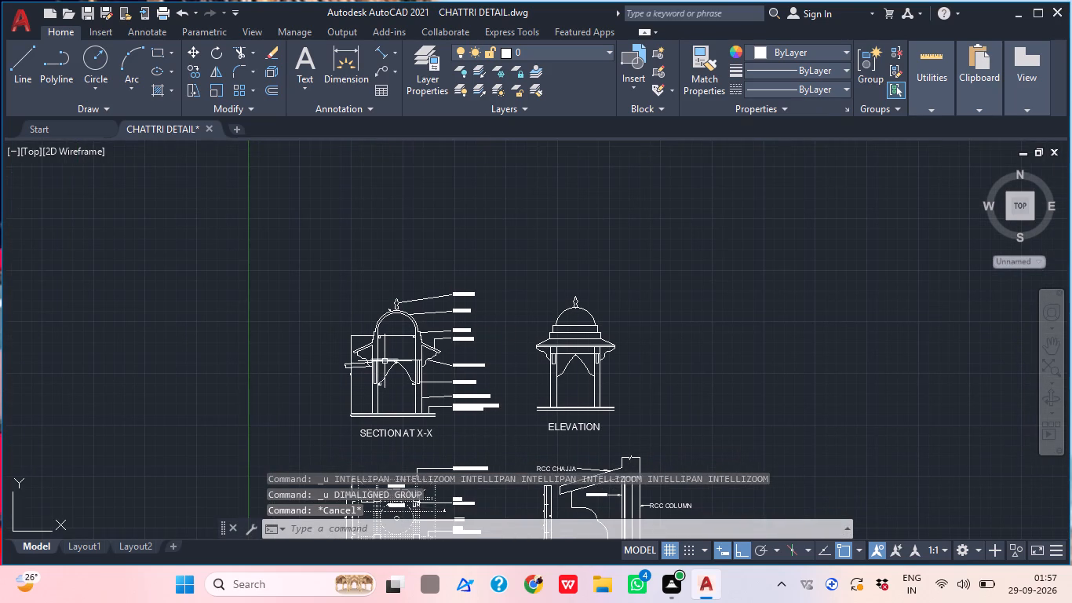
pyautogui.press('Escape')
# Draw a breakline across the right end of Section X-X's base slab, from its top to bottom line, with the symbol at the midpoint.
pyautogui.scroll(-1, 407, 340)
pyautogui.moveTo(407, 364); pyautogui.dragTo(404, 234, button='middle')
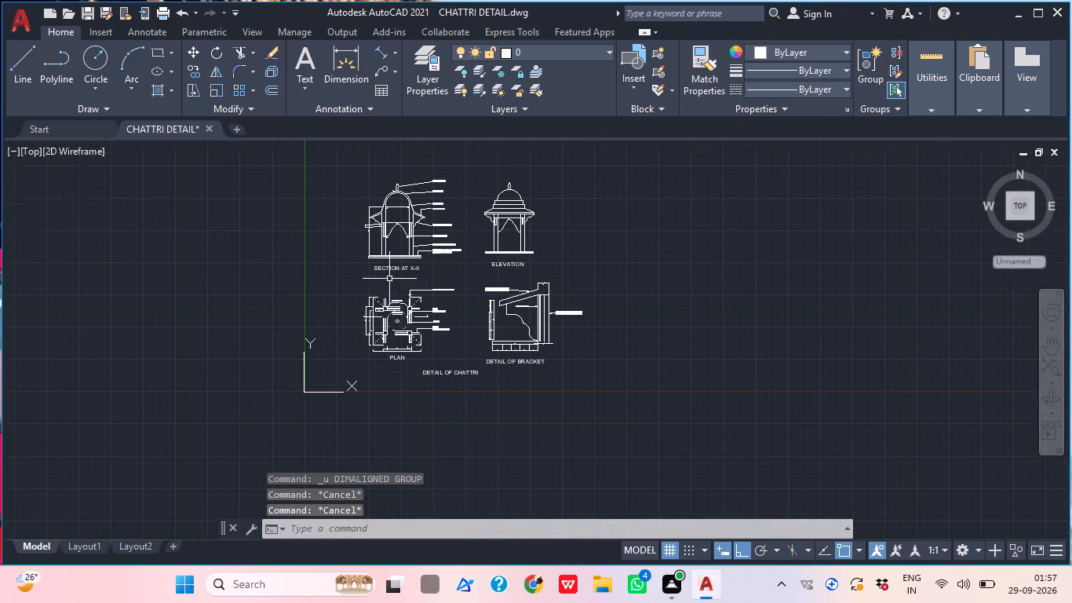
pyautogui.scroll(3, 385, 276)
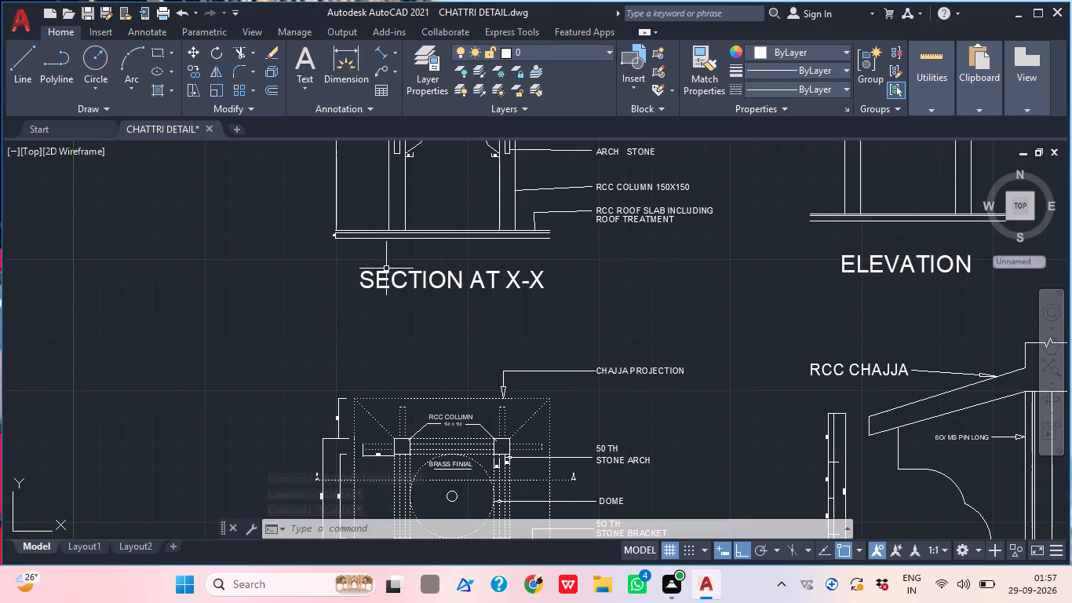
pyautogui.moveTo(610, 219); pyautogui.dragTo(545, 272, button='middle')
pyautogui.scroll(3, 513, 280)
pyautogui.moveTo(433, 338); pyautogui.dragTo(441, 324, button='middle')
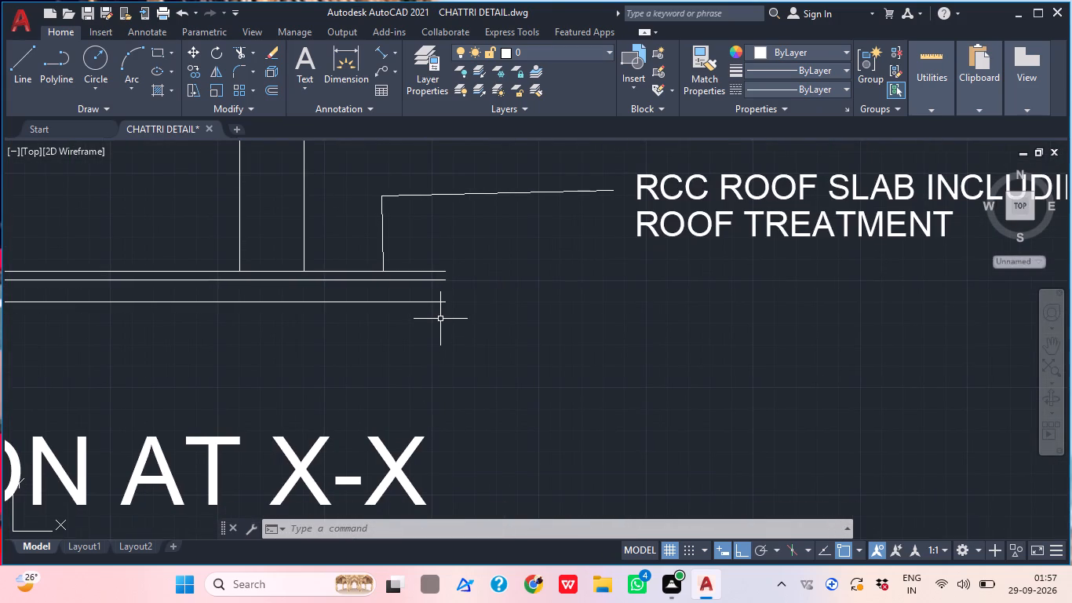
pyautogui.write('BR')
pyautogui.press('e')
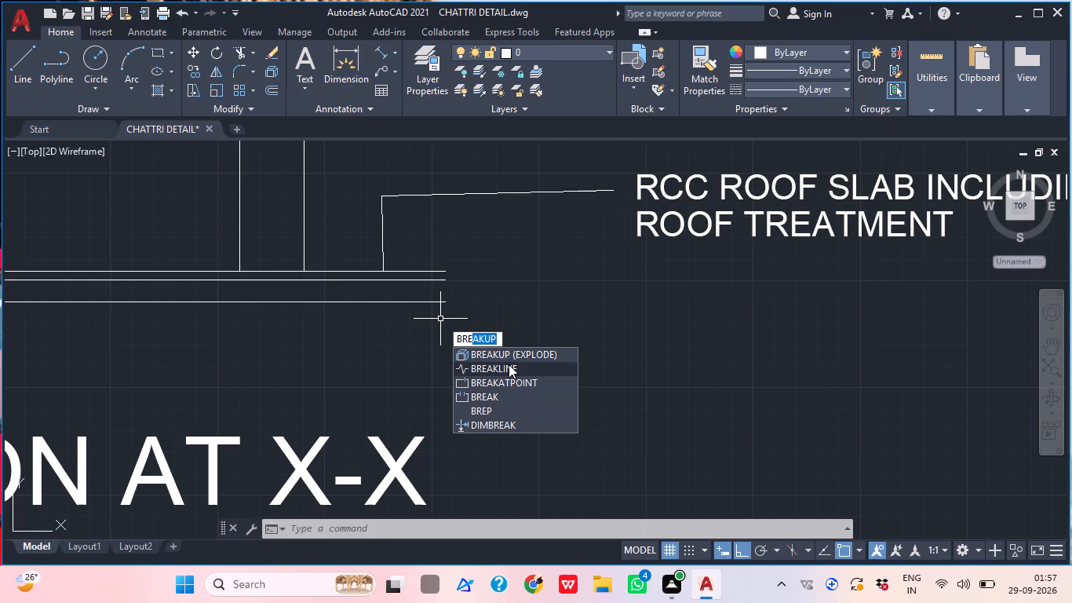
pyautogui.click(509, 364)
pyautogui.scroll(2, 454, 286)
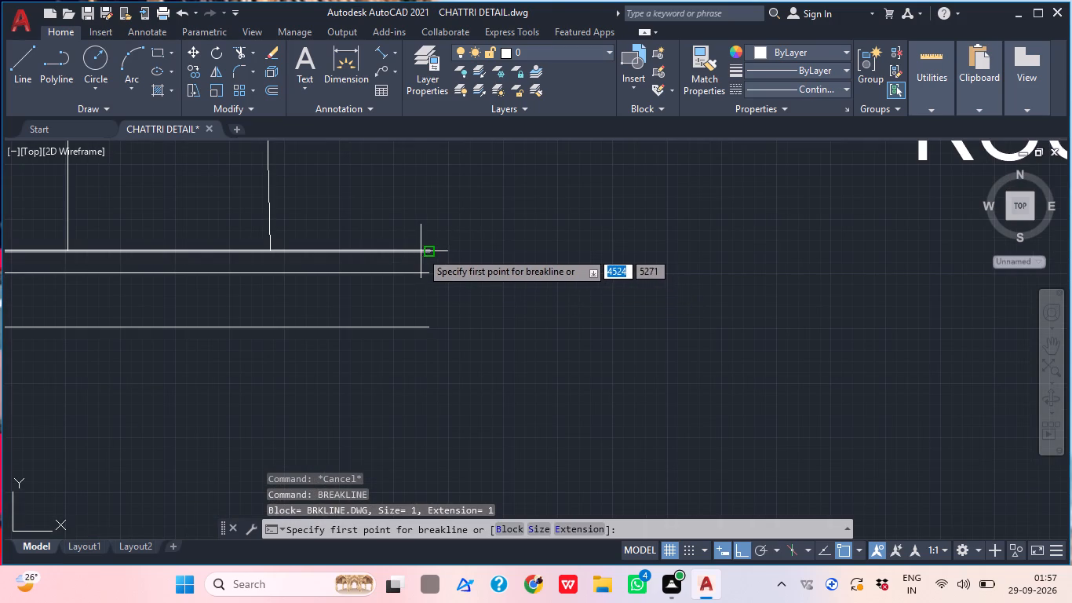
pyautogui.click(421, 252)
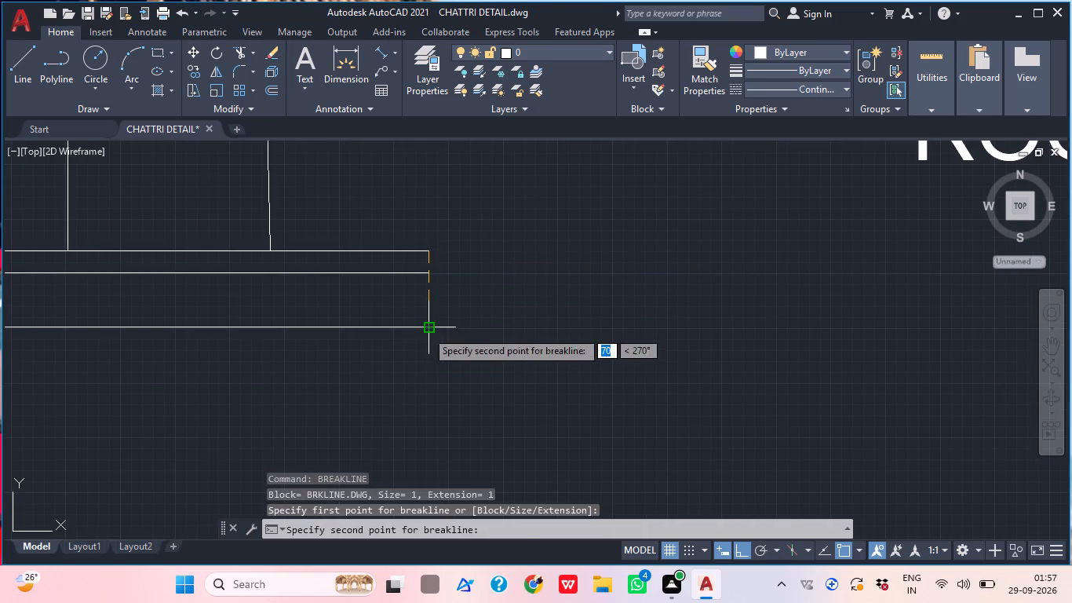
pyautogui.click(425, 331)
pyautogui.scroll(3, 436, 297)
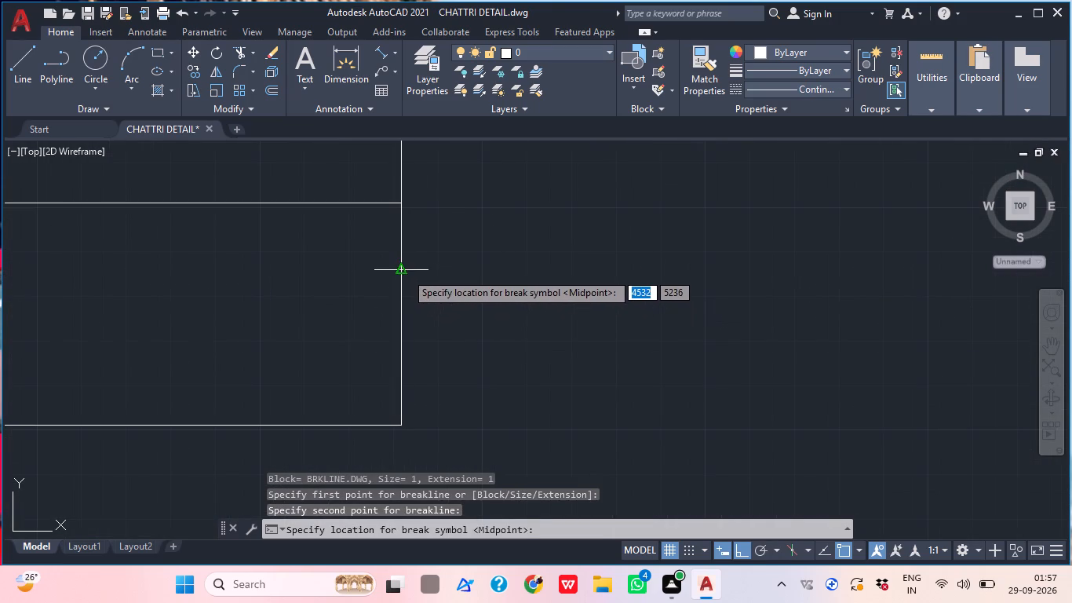
pyautogui.click(406, 272)
# Scale up the breakline at the base slab's right end freehand about its break symbol so the zigzag is larger.
pyautogui.scroll(3, 422, 272)
pyautogui.scroll(1, 220, 242)
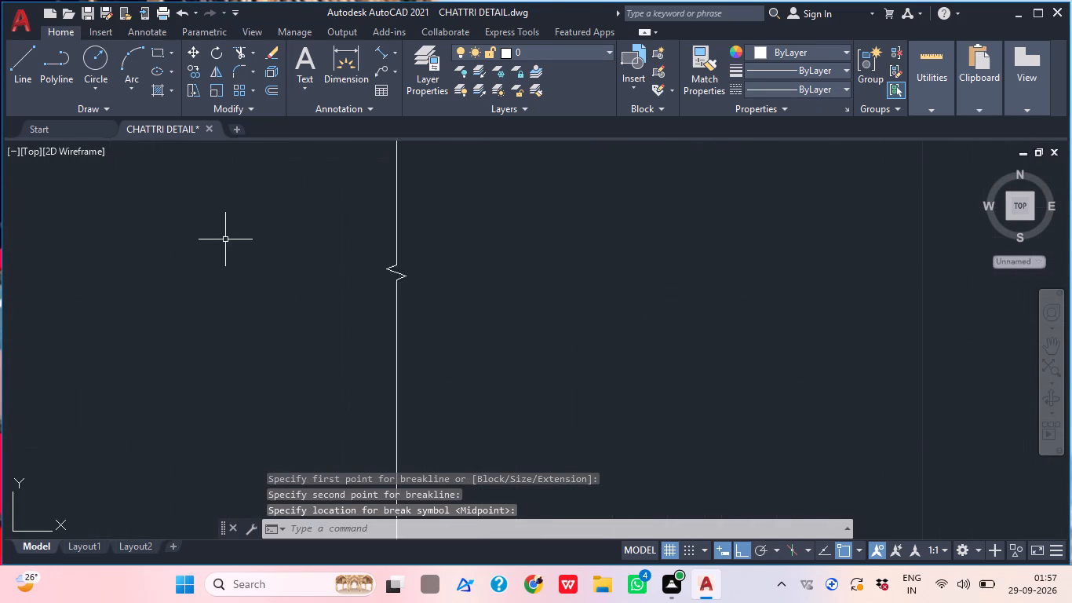
pyautogui.scroll(1, 228, 239)
pyautogui.click(505, 303)
pyautogui.click(467, 282)
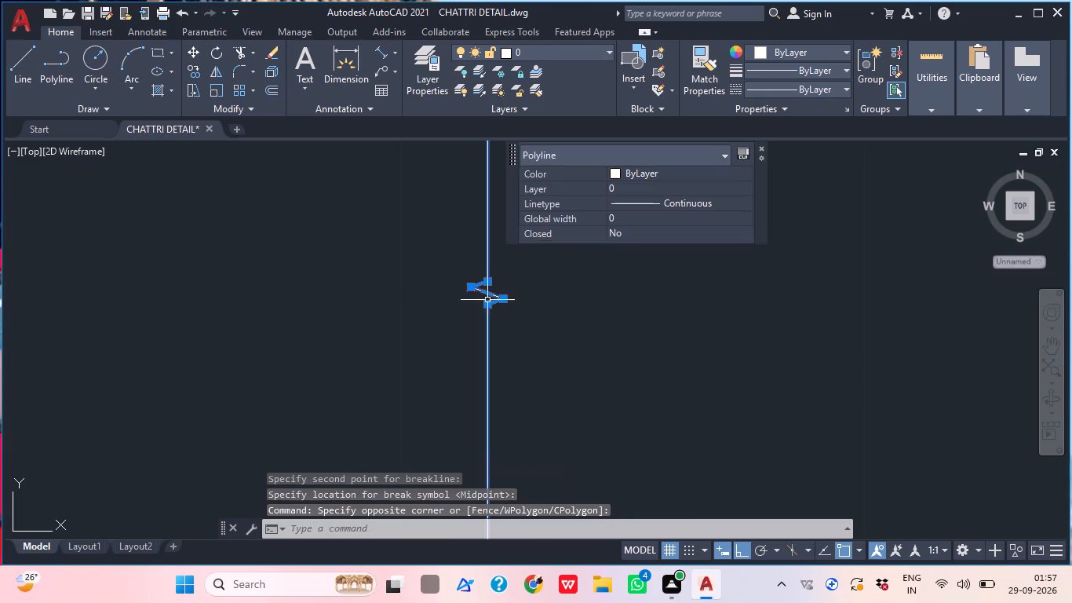
pyautogui.press('s')
pyautogui.press('c')
pyautogui.press('space')
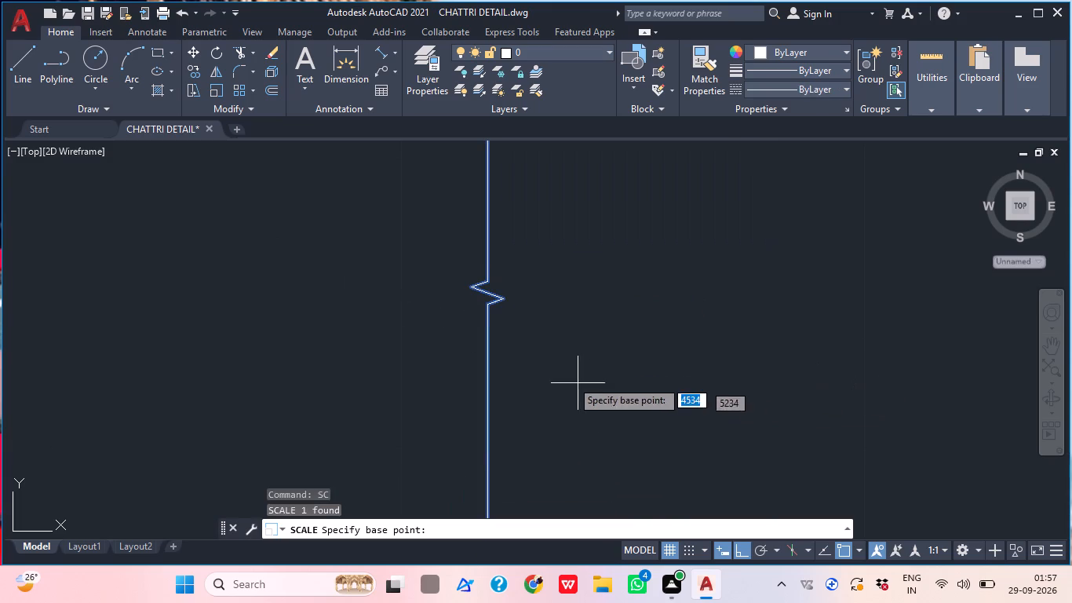
pyautogui.click(493, 298)
pyautogui.scroll(-4, 577, 299)
pyautogui.scroll(1, 609, 346)
pyautogui.scroll(-3, 611, 347)
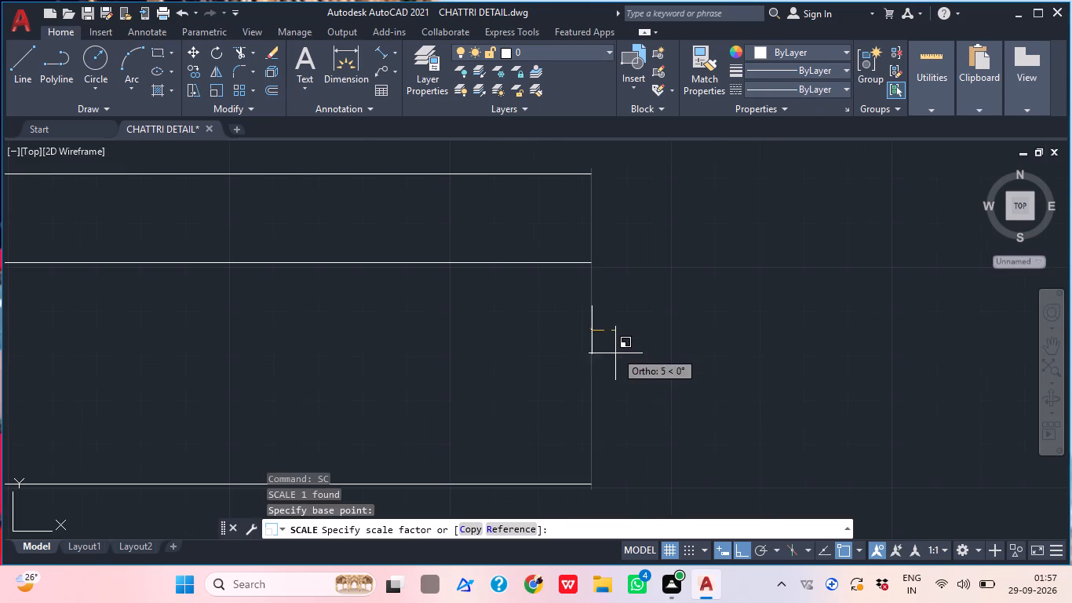
pyautogui.scroll(-4, 681, 381)
pyautogui.scroll(1, 685, 364)
pyautogui.scroll(-5, 685, 364)
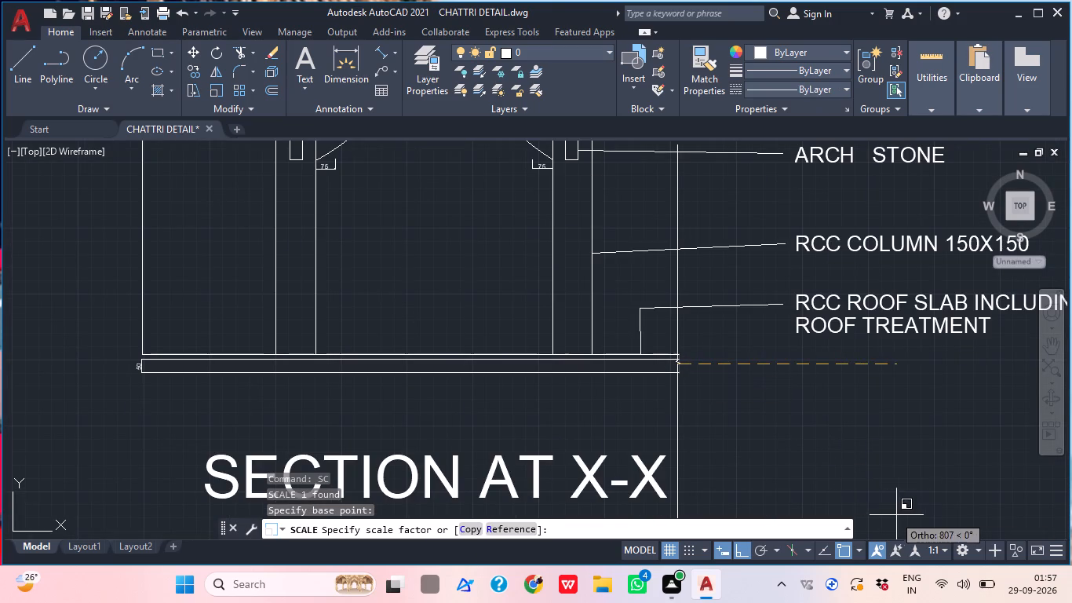
pyautogui.scroll(1, 904, 524)
pyautogui.click(888, 502)
pyautogui.moveTo(778, 376); pyautogui.dragTo(774, 429, button='middle')
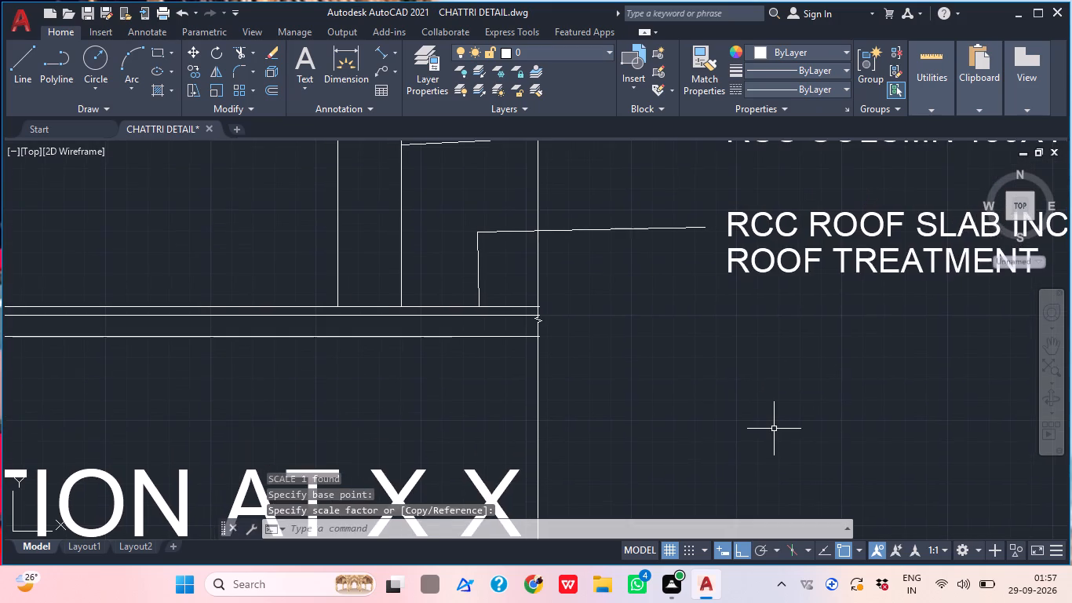
pyautogui.press('Escape')
# Trim the enlarged breakline where it overruns the right end of Section X-X's base slab and erase its leftover upper piece.
pyautogui.write('TR')
pyautogui.press('space')
pyautogui.click(666, 392)
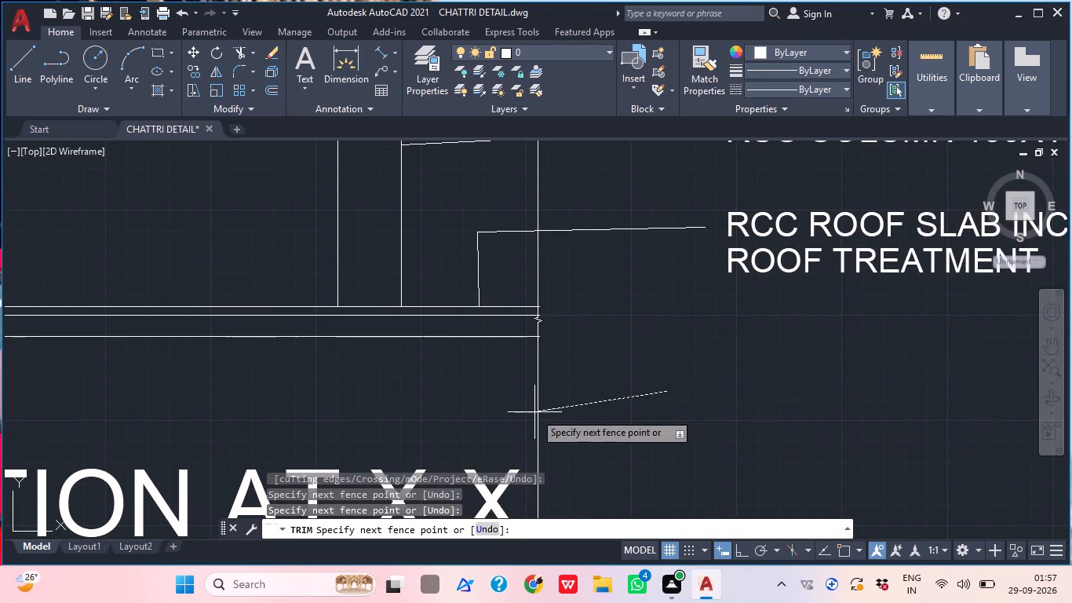
pyautogui.click(534, 412)
pyautogui.click(563, 301)
pyautogui.click(531, 276)
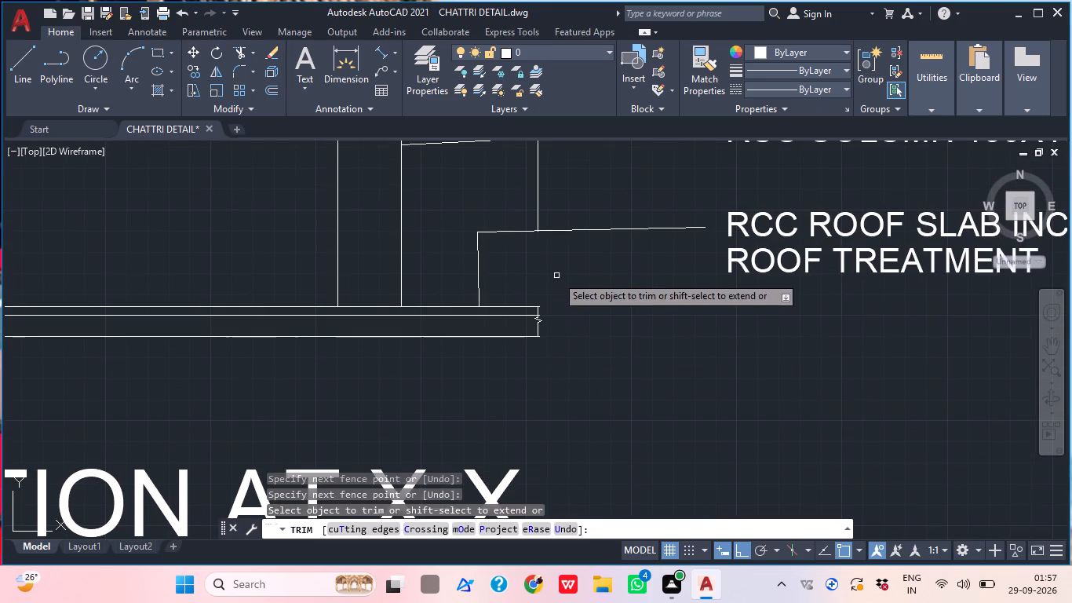
pyautogui.click(549, 158)
pyautogui.press('Escape')
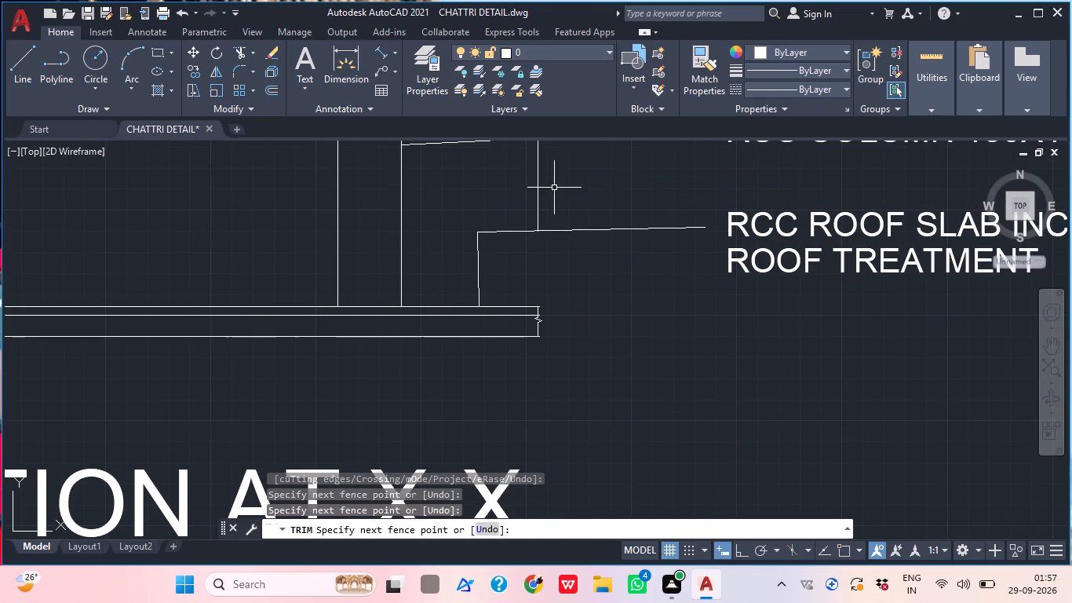
pyautogui.click(555, 194)
pyautogui.click(533, 192)
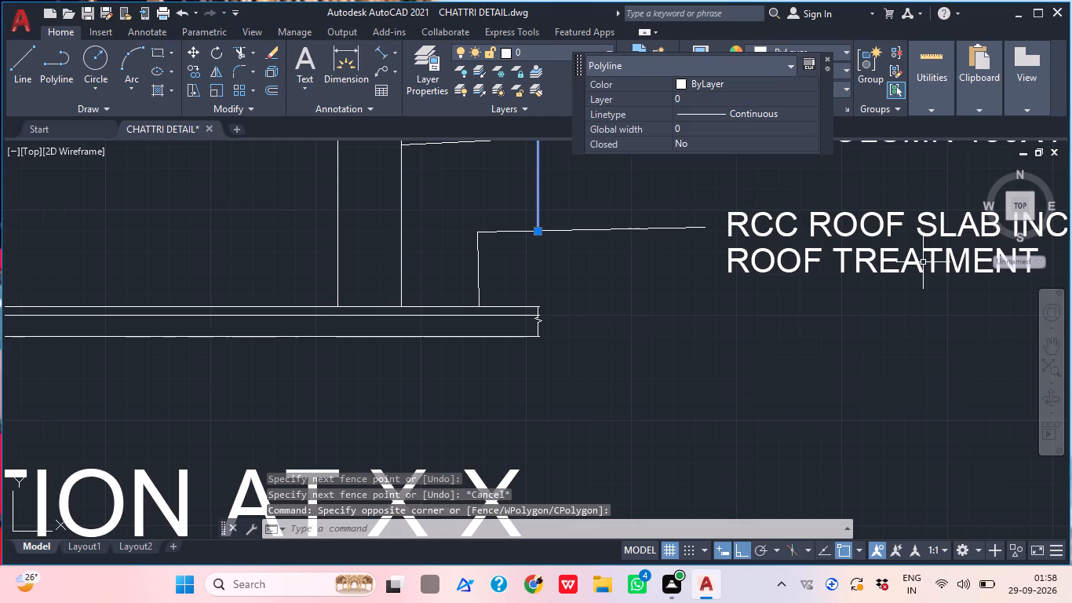
pyautogui.press('Delete')
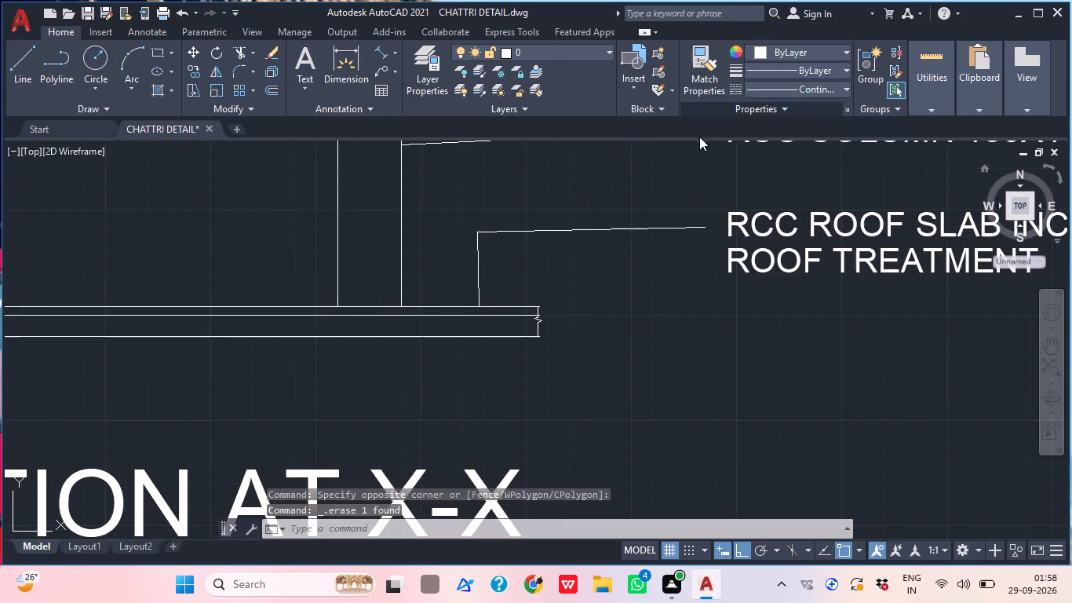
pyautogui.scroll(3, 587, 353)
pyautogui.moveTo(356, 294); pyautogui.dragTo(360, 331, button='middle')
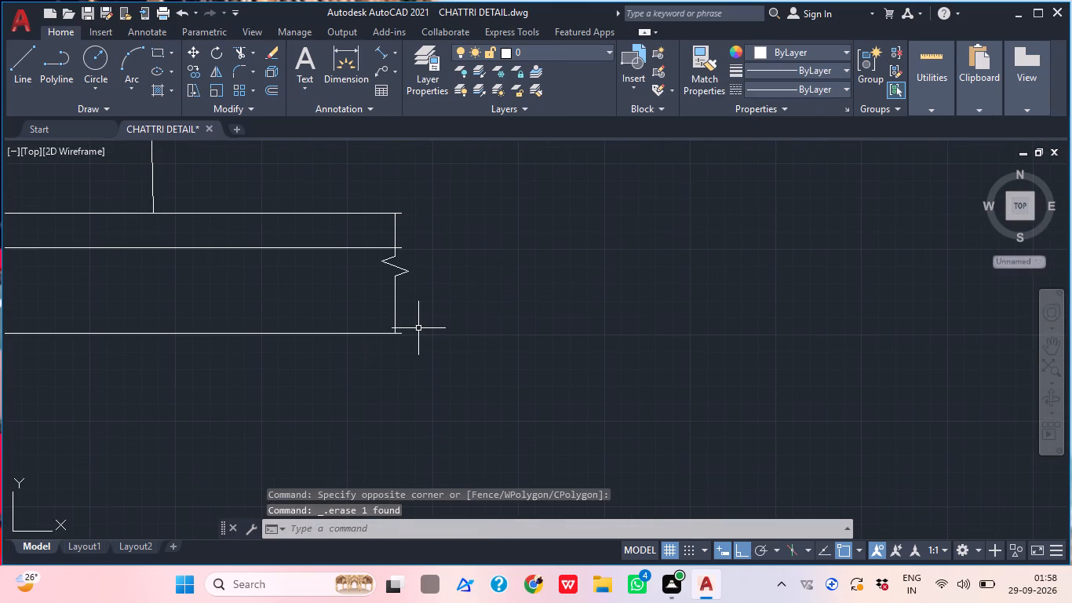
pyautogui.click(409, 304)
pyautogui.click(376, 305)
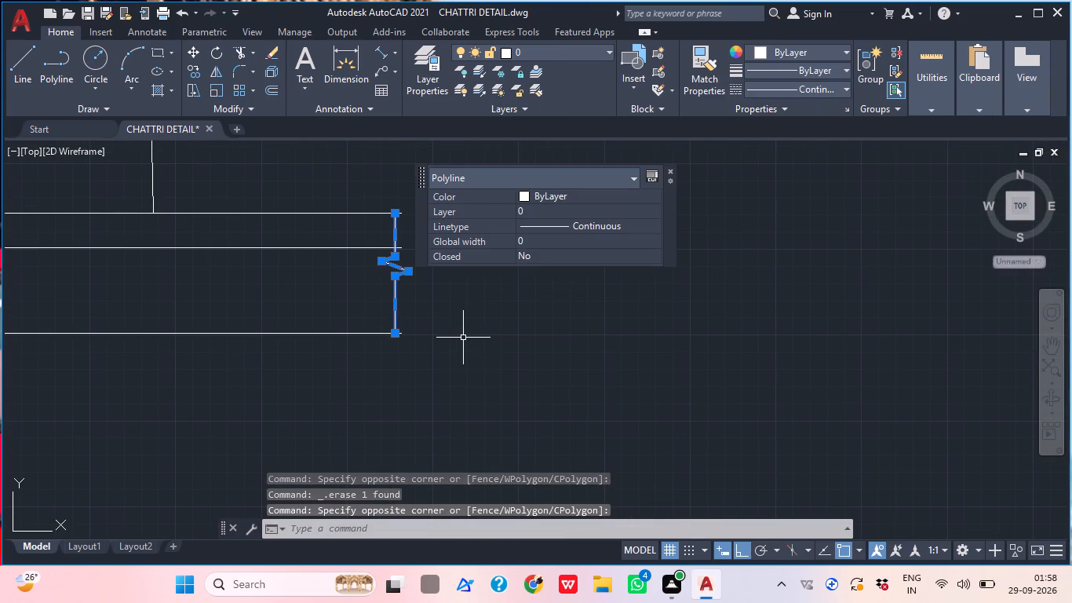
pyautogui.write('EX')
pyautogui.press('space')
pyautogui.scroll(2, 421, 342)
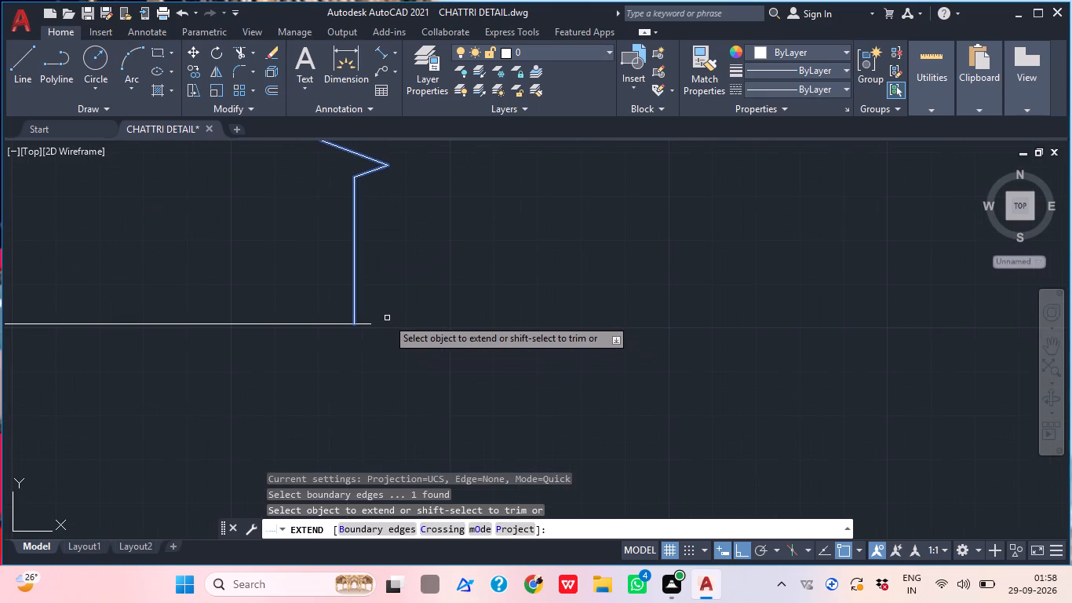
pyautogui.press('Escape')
# Stretch the lower and upper ends of the base slab's right breakline vertically so they project past the slab lines.
pyautogui.click(358, 312)
pyautogui.click(337, 297)
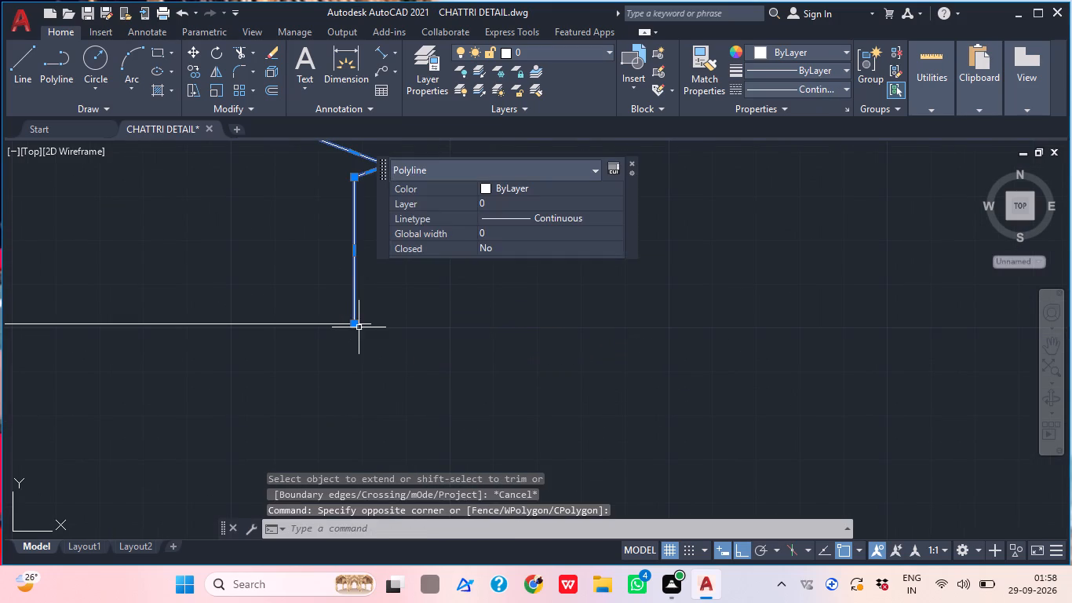
pyautogui.click(357, 327)
pyautogui.click(345, 409)
pyautogui.moveTo(405, 347); pyautogui.dragTo(405, 389, button='middle')
pyautogui.scroll(-1, 405, 350)
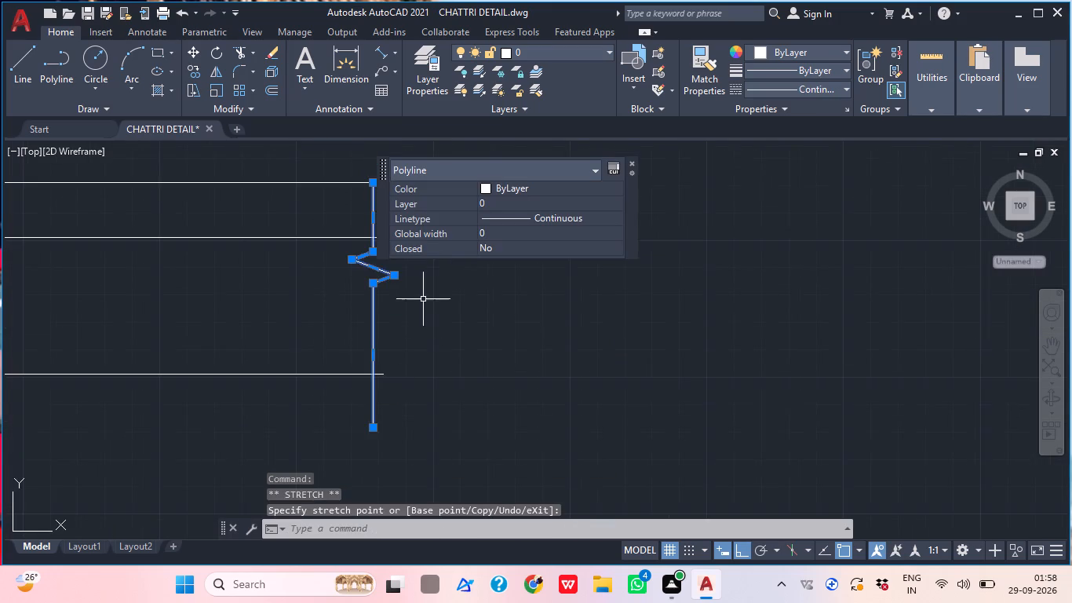
pyautogui.moveTo(425, 294); pyautogui.dragTo(388, 434, button='middle')
pyautogui.click(336, 321)
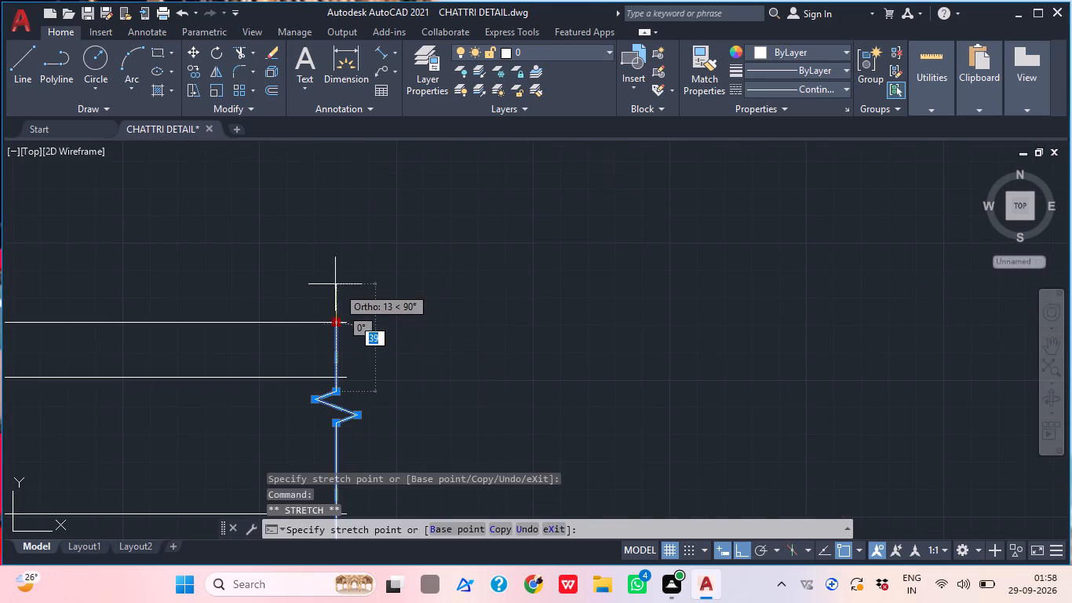
pyautogui.click(337, 248)
pyautogui.scroll(-4, 475, 207)
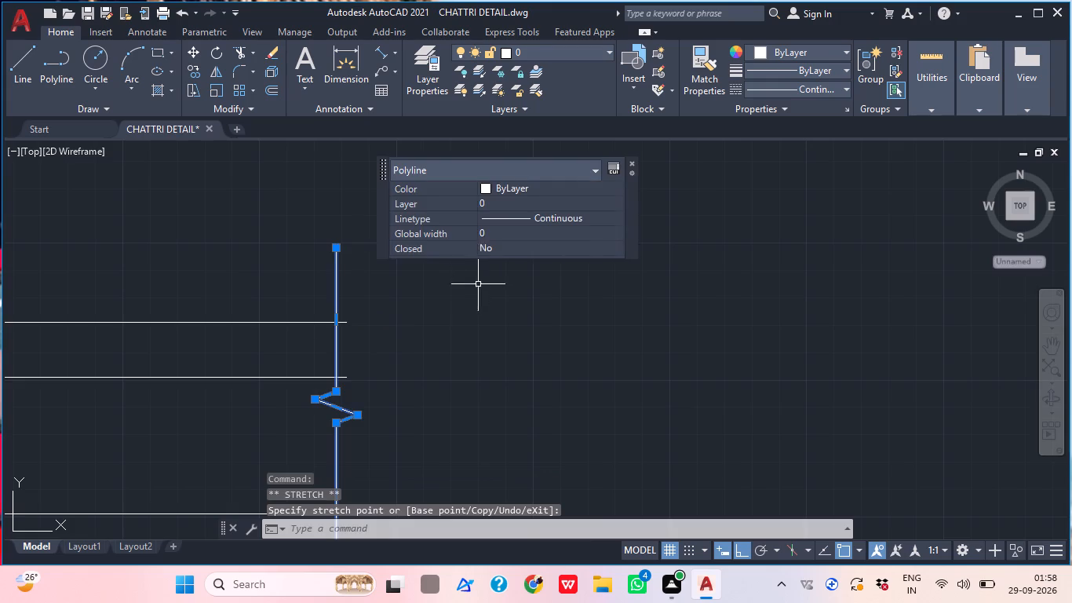
pyautogui.press('Escape')
# Delete the 50 thickness dimension at the left end of Section X-X's base slab.
pyautogui.scroll(-4, 417, 334)
pyautogui.moveTo(389, 378); pyautogui.dragTo(822, 543, button='middle')
pyautogui.scroll(-3, 642, 449)
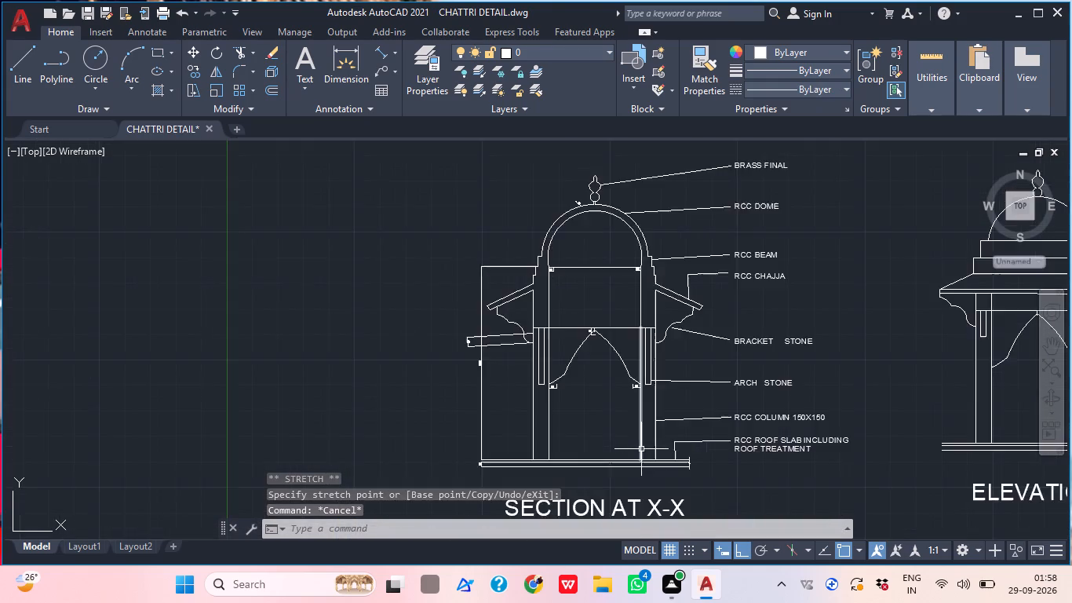
pyautogui.moveTo(641, 449); pyautogui.dragTo(686, 375, button='middle')
pyautogui.scroll(3, 540, 414)
pyautogui.scroll(1, 454, 336)
pyautogui.scroll(1, 536, 297)
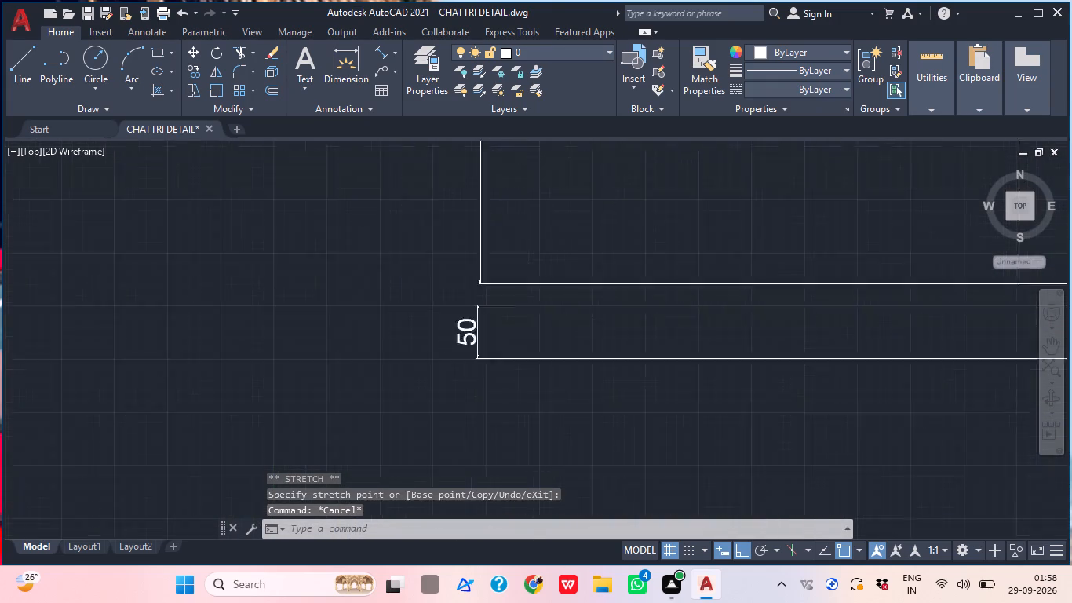
pyautogui.scroll(2, 536, 297)
pyautogui.moveTo(467, 359); pyautogui.dragTo(465, 376, button='middle')
pyautogui.scroll(-2, 461, 376)
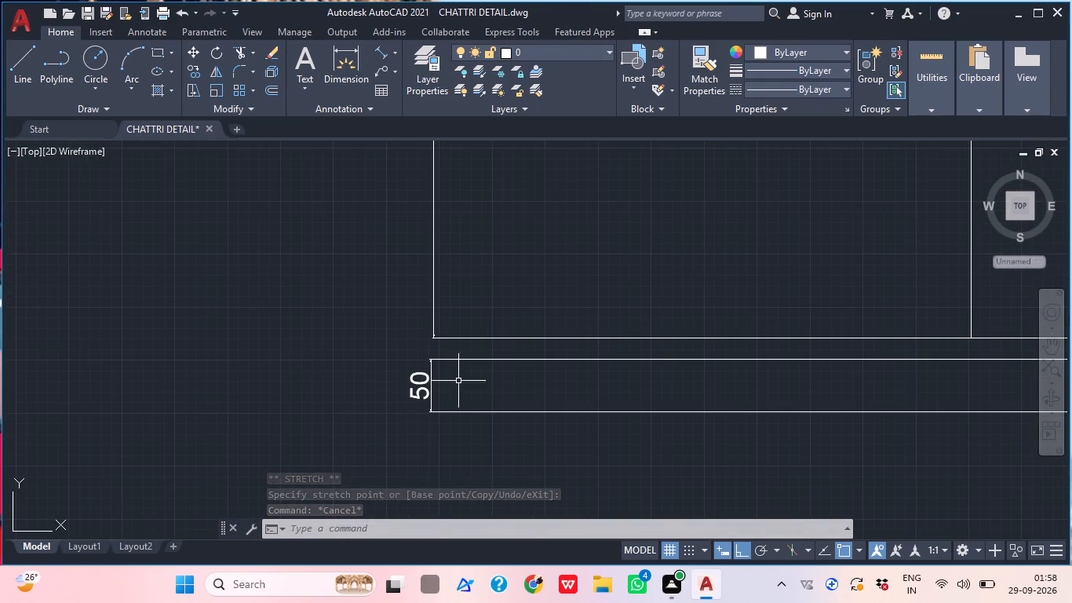
pyautogui.click(449, 397)
pyautogui.click(407, 377)
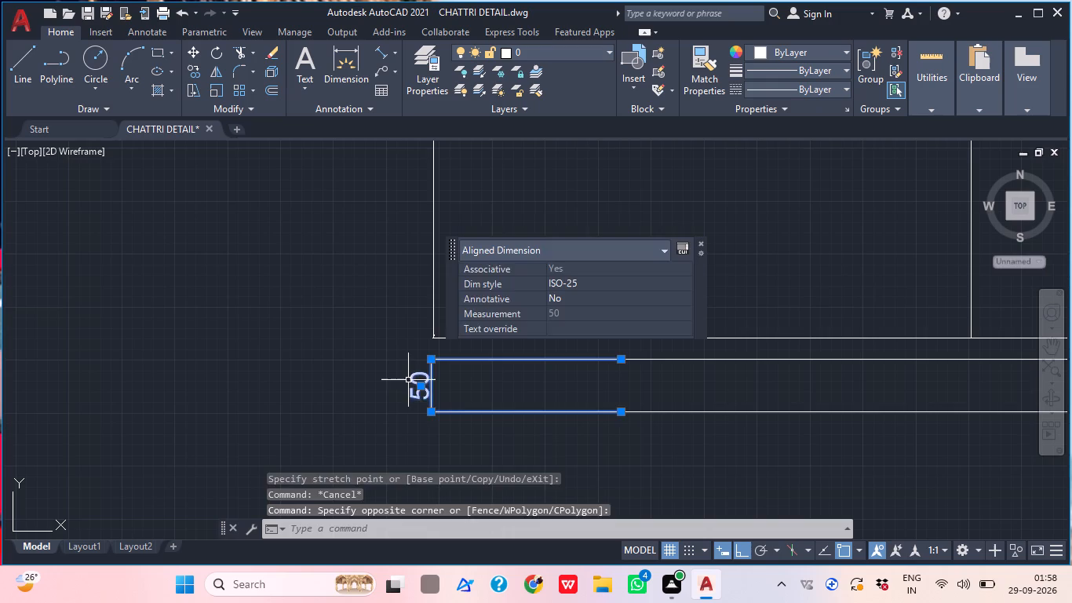
pyautogui.press('Delete')
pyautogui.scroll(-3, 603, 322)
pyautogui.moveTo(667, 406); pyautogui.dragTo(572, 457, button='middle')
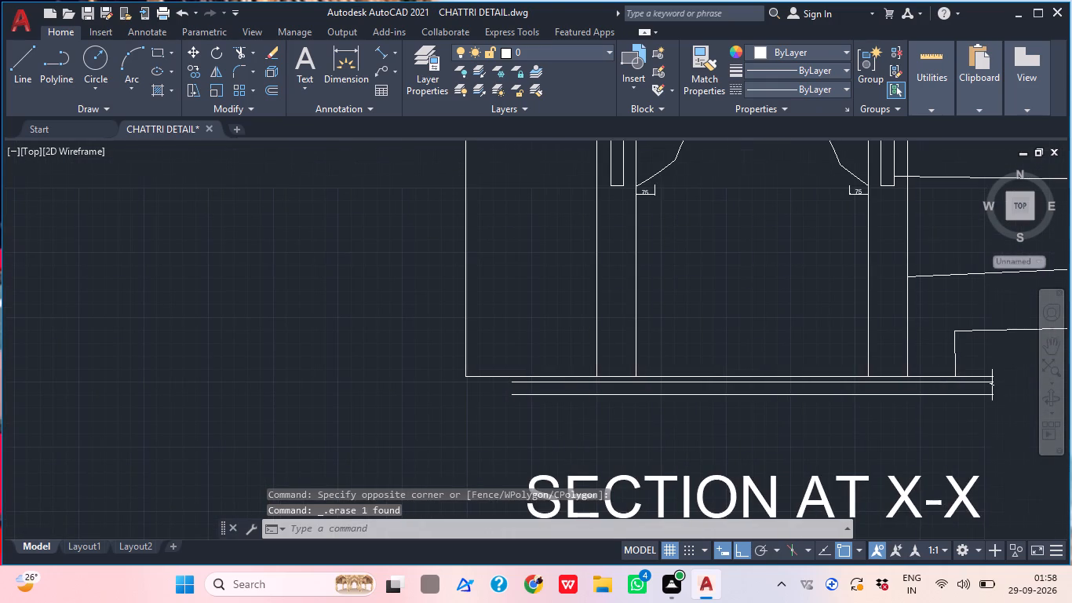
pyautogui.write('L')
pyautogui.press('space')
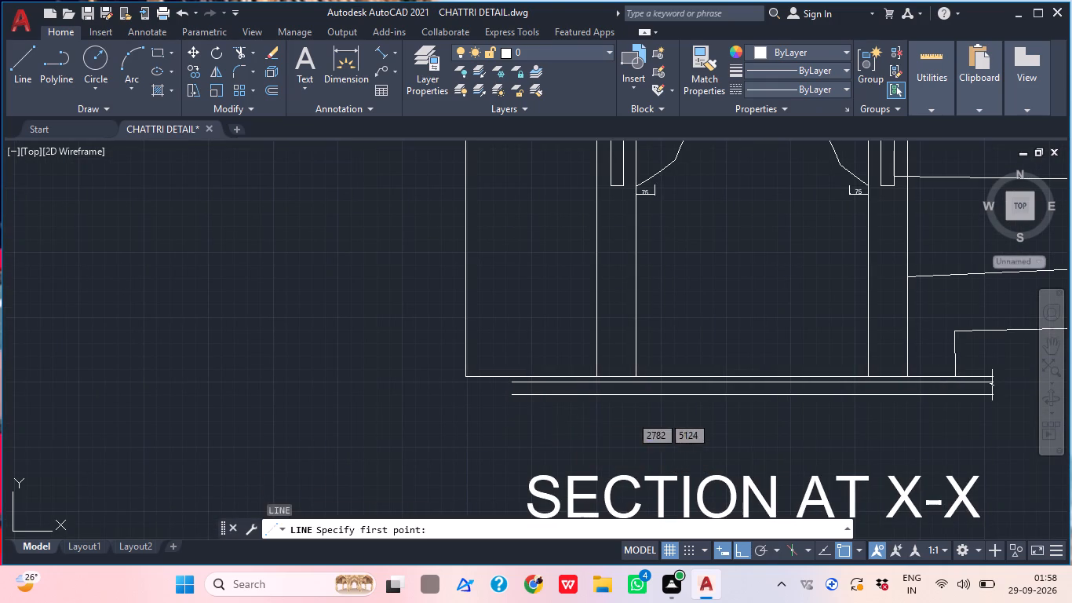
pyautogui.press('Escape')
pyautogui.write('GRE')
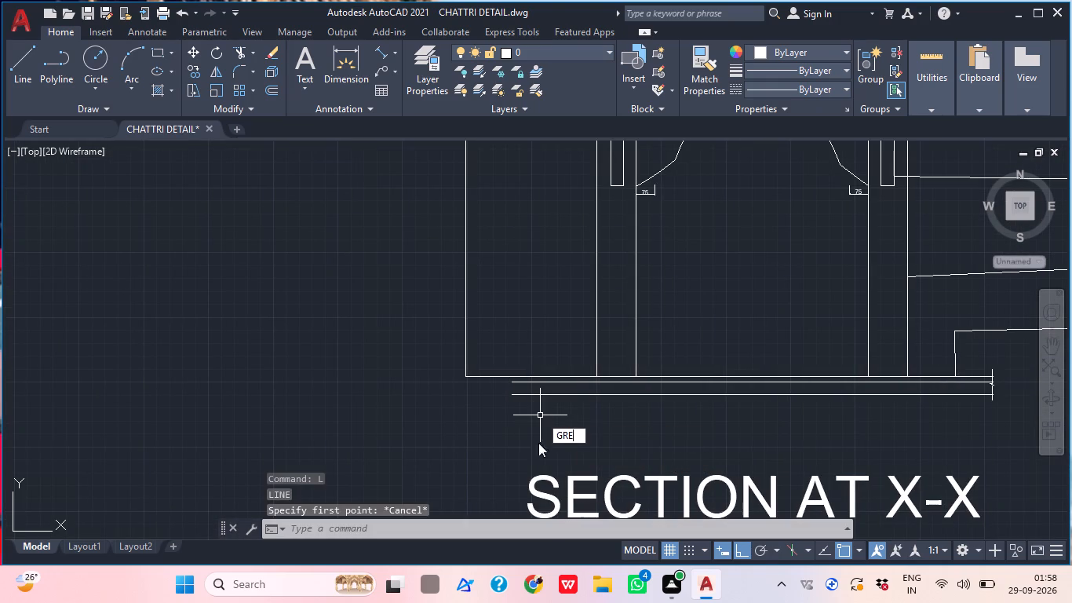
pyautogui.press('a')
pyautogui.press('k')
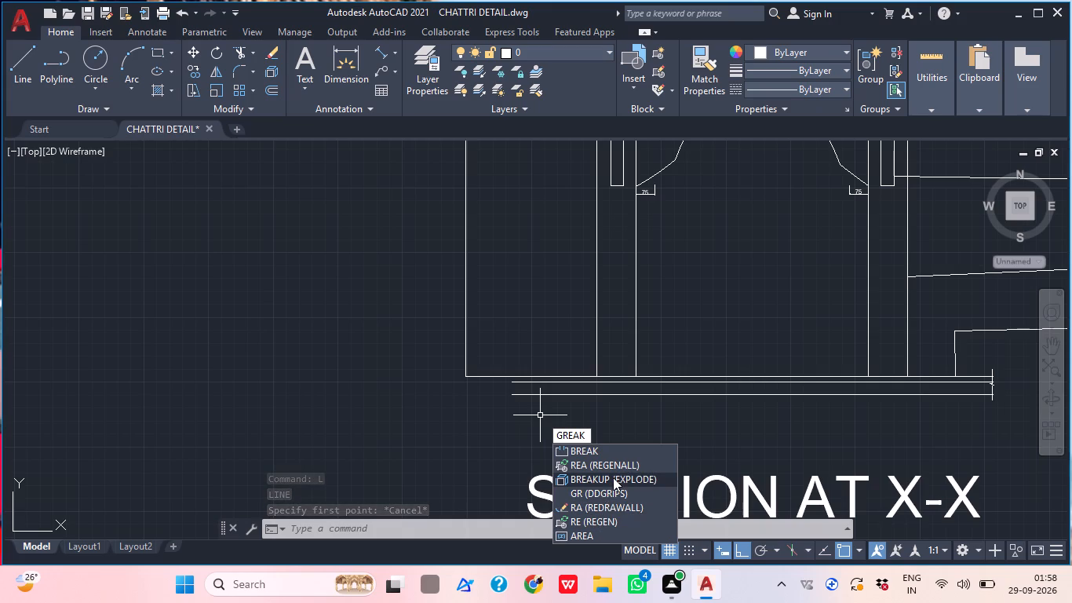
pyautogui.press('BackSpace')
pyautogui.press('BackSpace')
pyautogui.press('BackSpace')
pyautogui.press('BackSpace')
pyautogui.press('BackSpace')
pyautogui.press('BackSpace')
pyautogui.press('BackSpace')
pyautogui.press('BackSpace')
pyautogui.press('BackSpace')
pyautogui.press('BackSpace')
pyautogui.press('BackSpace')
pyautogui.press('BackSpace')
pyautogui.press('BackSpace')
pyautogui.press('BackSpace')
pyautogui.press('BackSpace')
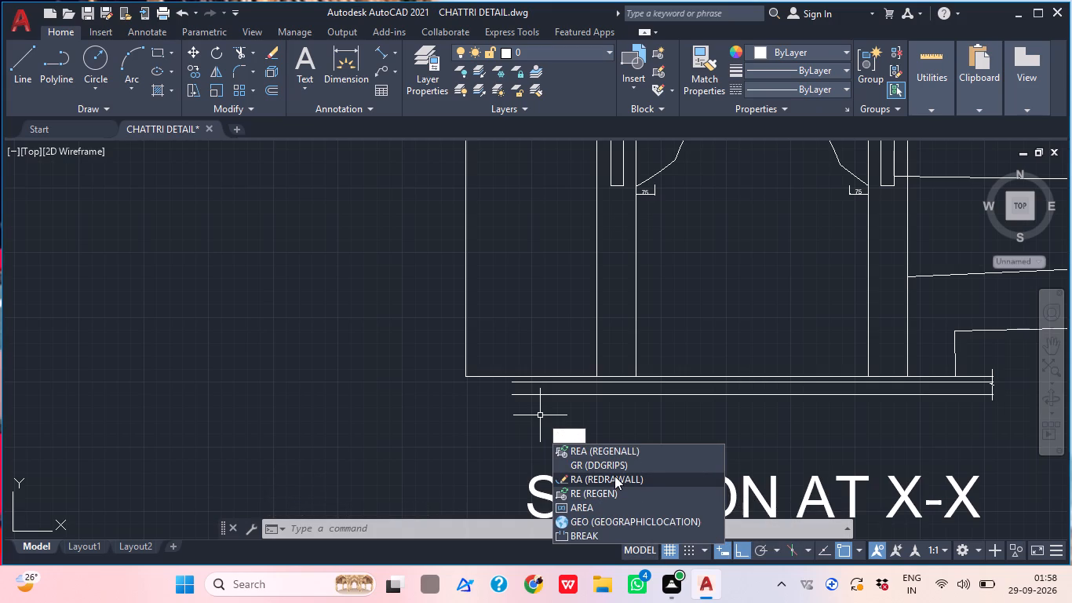
# Draw a breakline across the left end of Section X-X's base slab, from bottom to top line, with the symbol at the midpoint.
pyautogui.press('b')
pyautogui.write('REA')
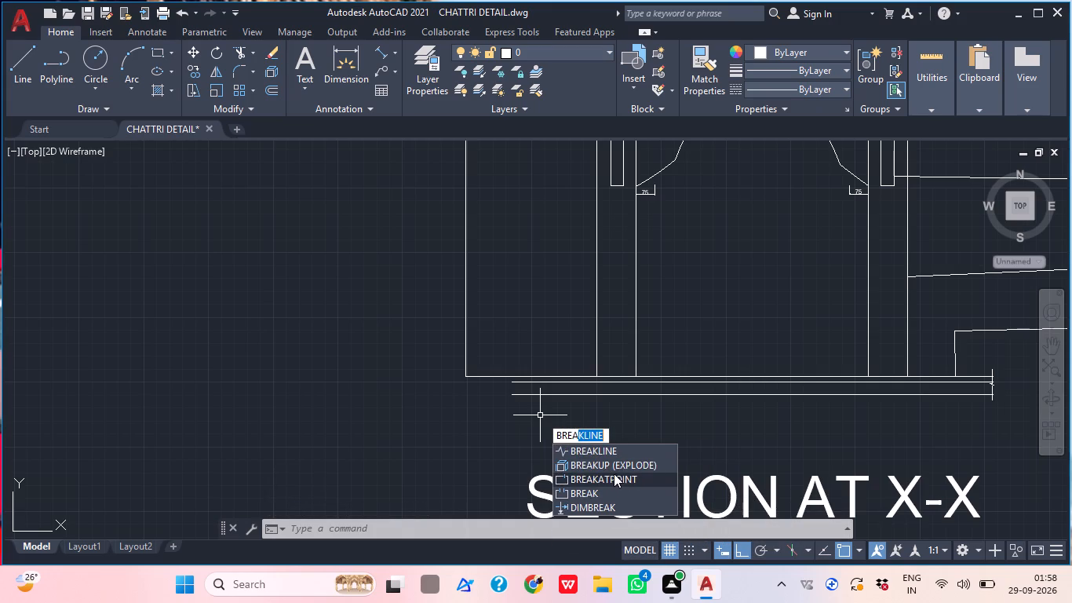
pyautogui.click(626, 449)
pyautogui.scroll(2, 538, 402)
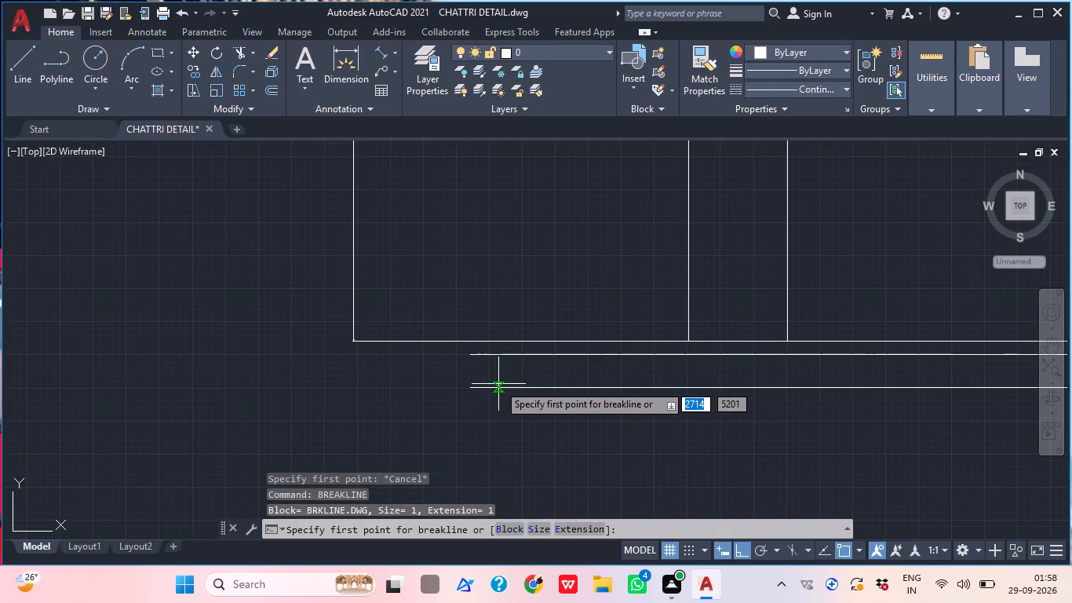
pyautogui.click(467, 390)
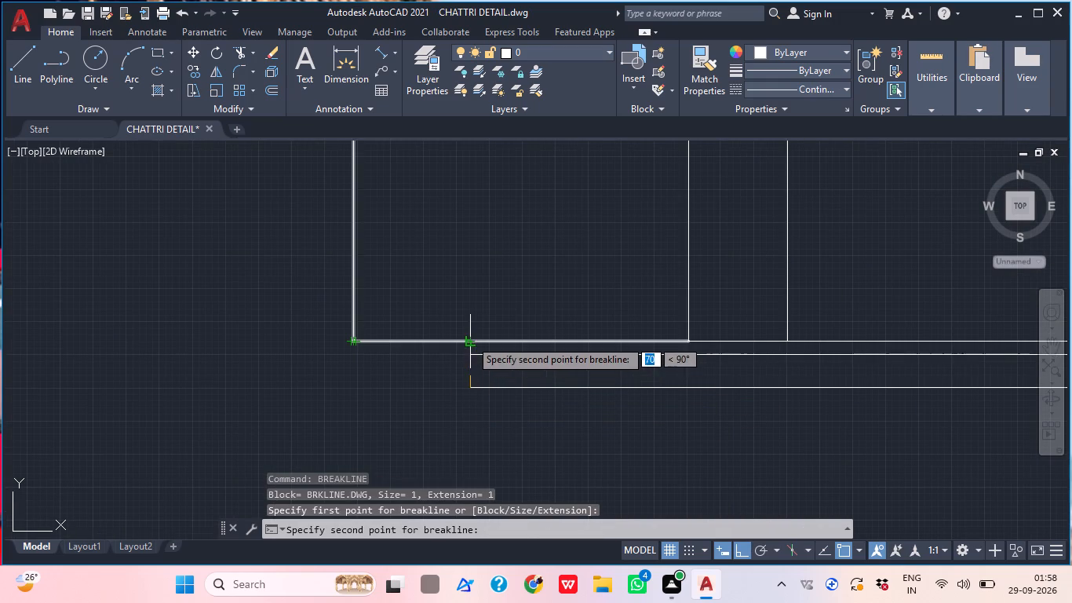
pyautogui.click(470, 339)
pyautogui.scroll(2, 476, 375)
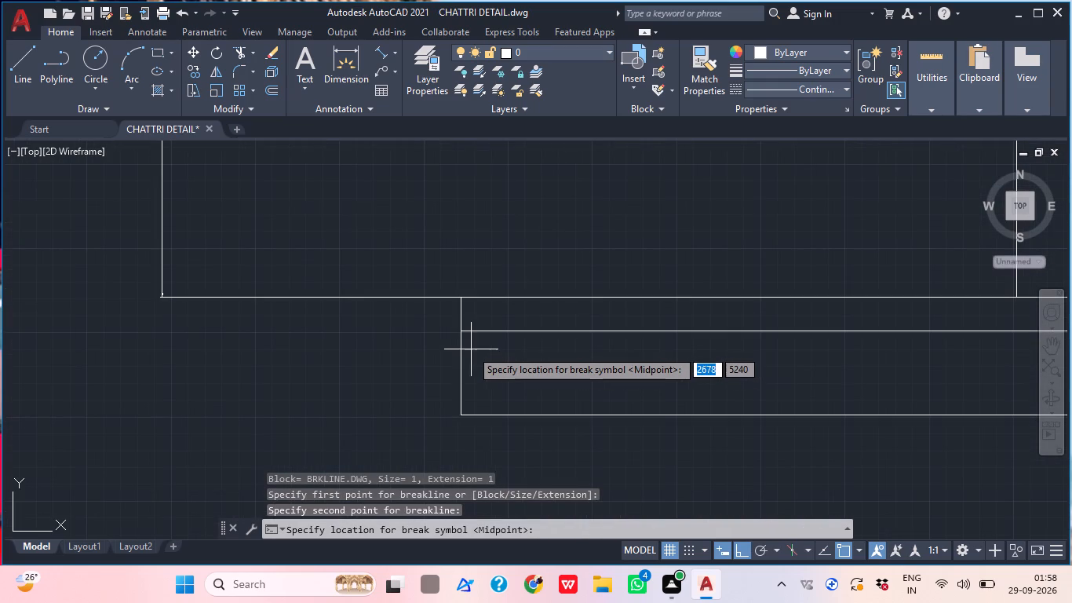
pyautogui.click(458, 357)
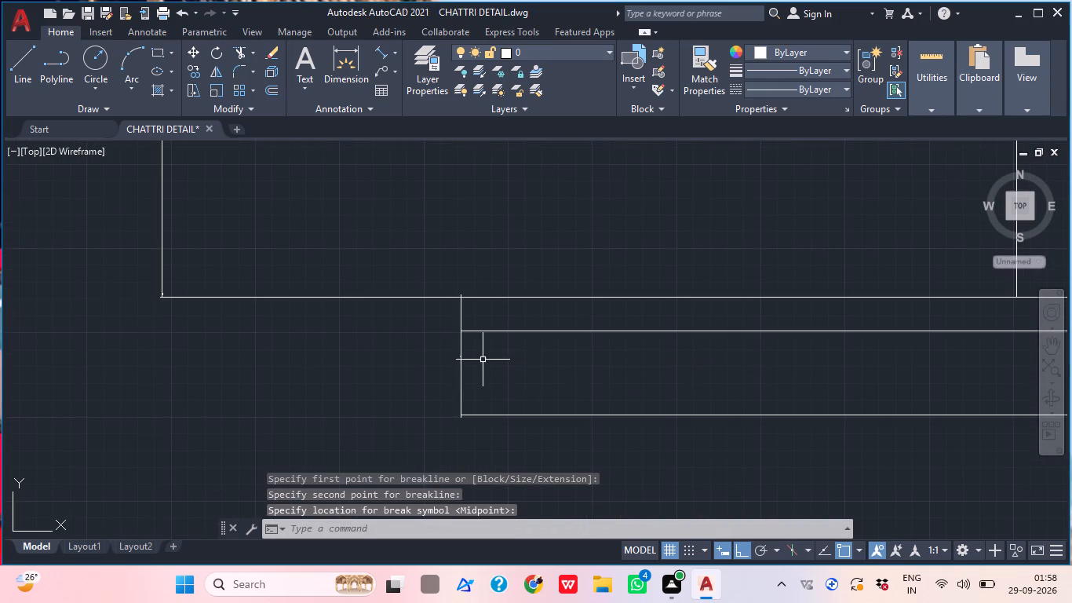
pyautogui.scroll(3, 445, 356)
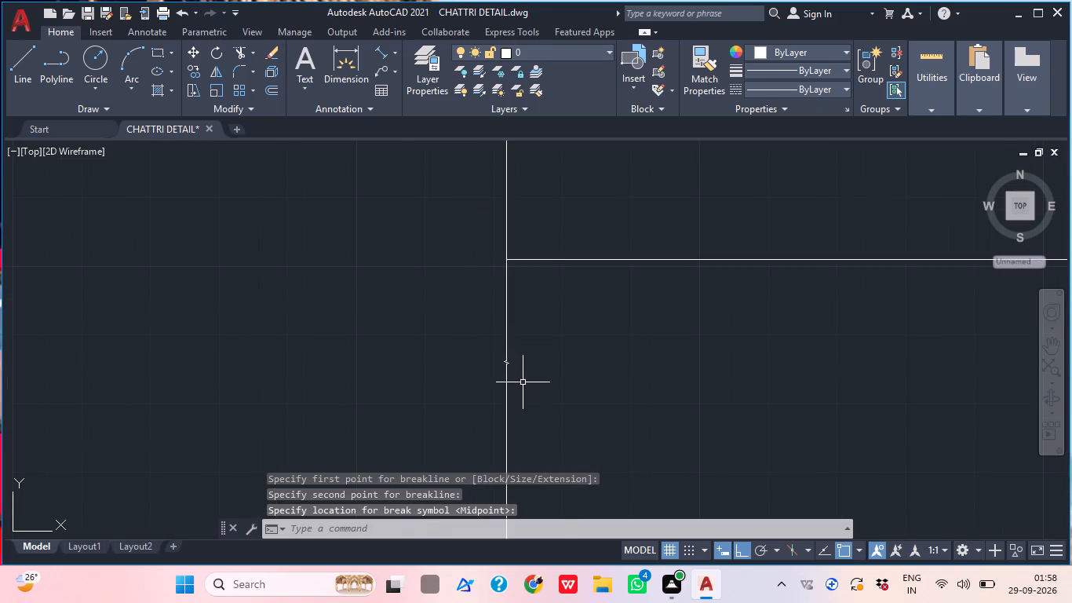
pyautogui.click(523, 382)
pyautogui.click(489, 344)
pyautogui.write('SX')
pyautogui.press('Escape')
# Scale up the breakline at the left end of Section X-X's base slab about its symbol, so the zigzag suits the slab thickness.
pyautogui.scroll(3, 513, 369)
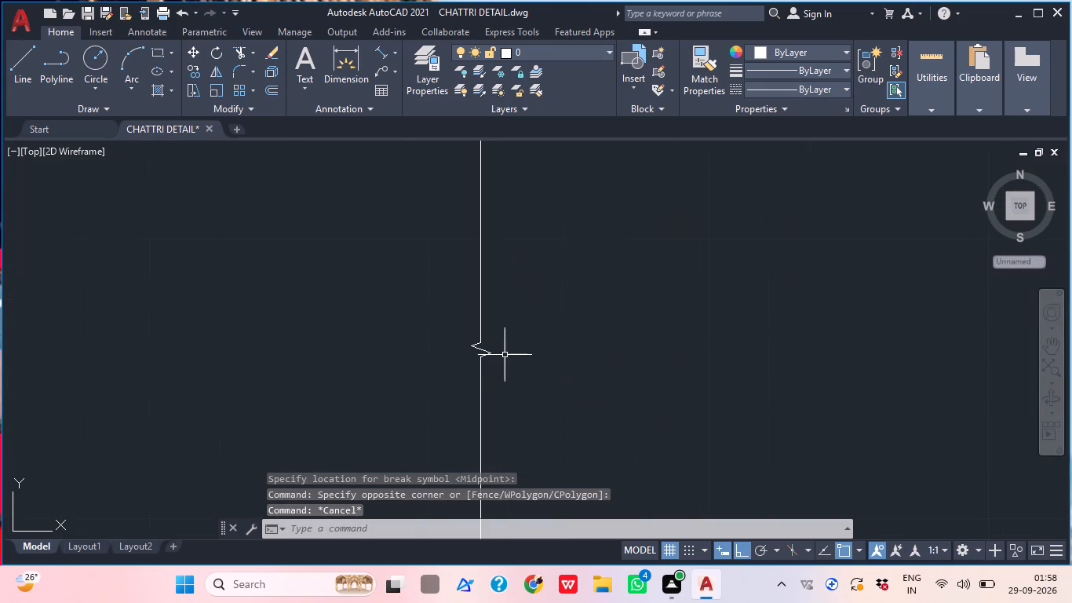
pyautogui.moveTo(503, 355); pyautogui.dragTo(494, 345)
pyautogui.click(469, 332)
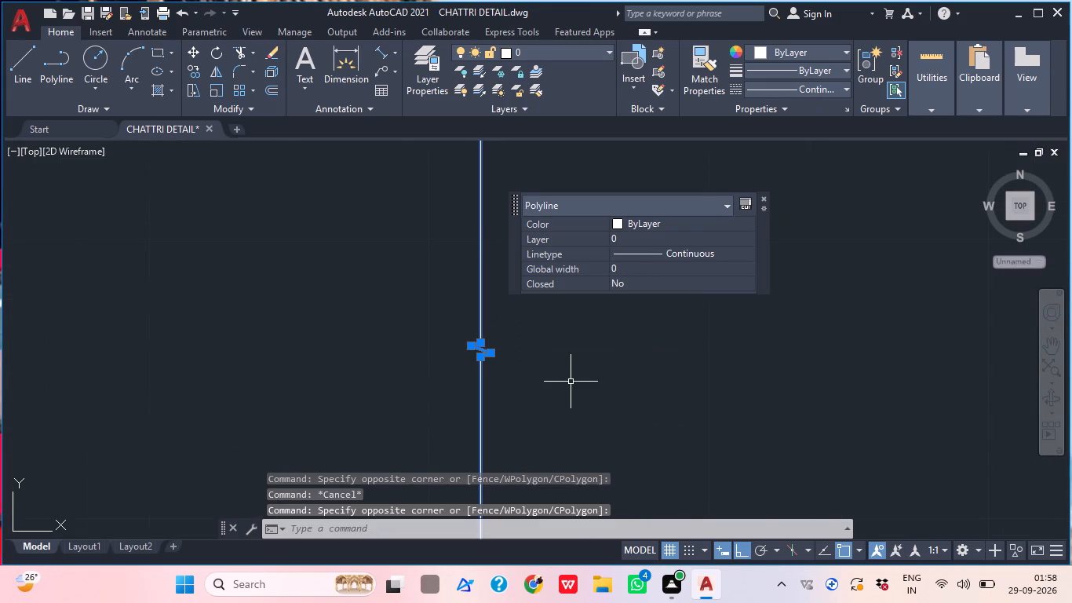
pyautogui.press('s')
pyautogui.write('C')
pyautogui.press('space')
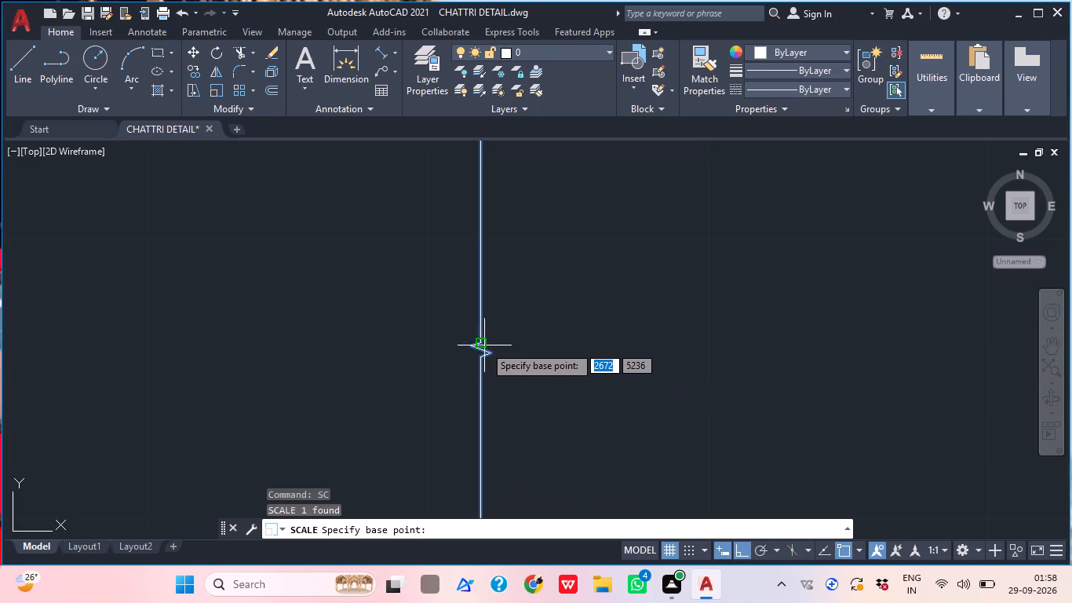
pyautogui.click(484, 344)
pyautogui.scroll(-6, 498, 337)
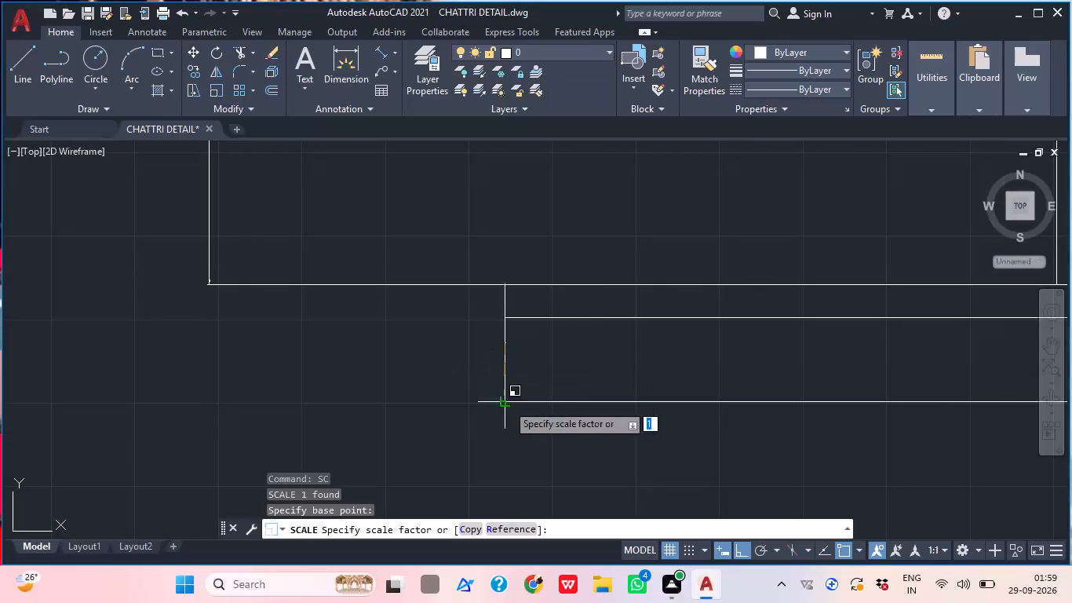
pyautogui.scroll(-2, 565, 416)
pyautogui.scroll(3, 557, 405)
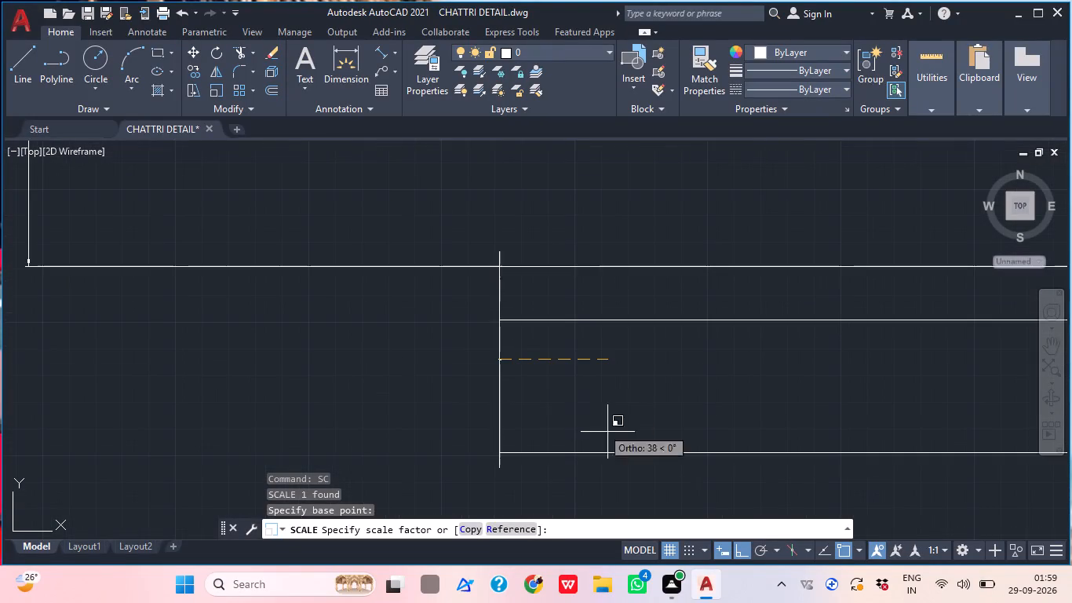
pyautogui.scroll(-3, 759, 268)
pyautogui.scroll(2, 882, 455)
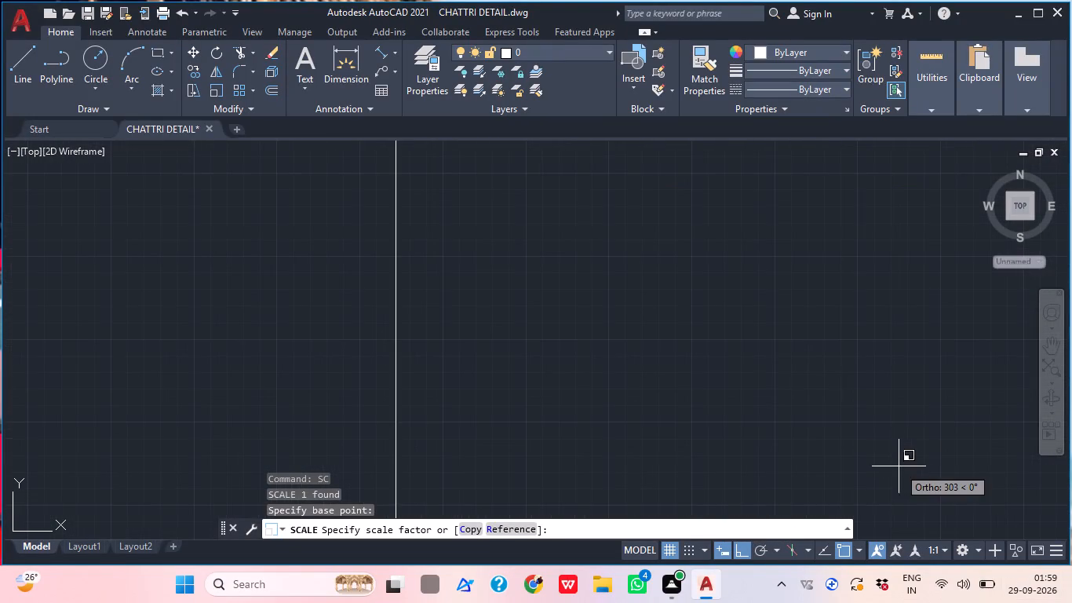
pyautogui.scroll(-4, 755, 347)
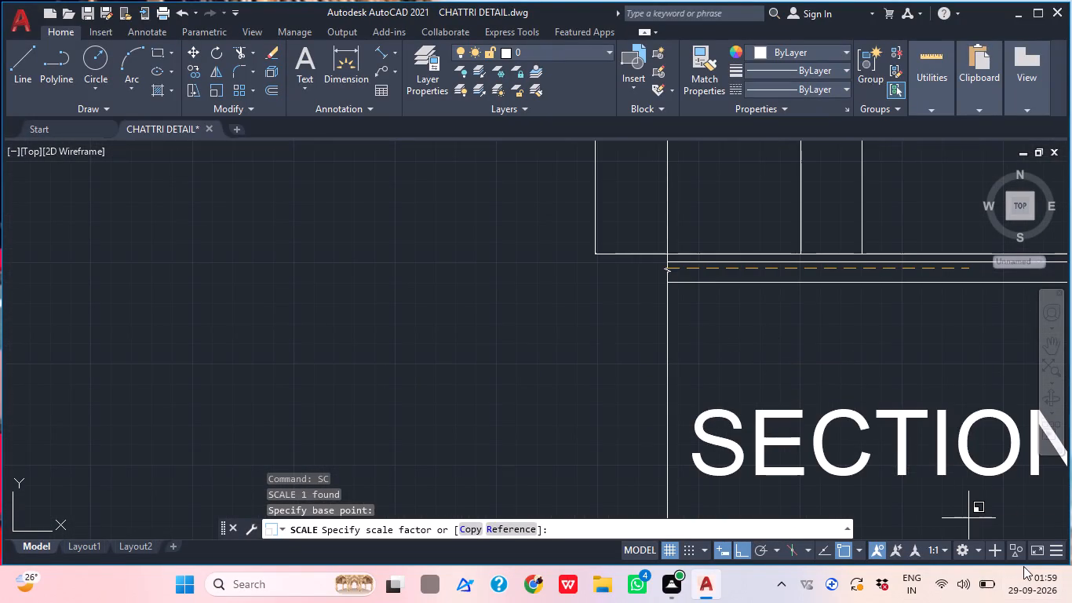
pyautogui.click(999, 561)
pyautogui.moveTo(793, 435); pyautogui.dragTo(611, 312, button='middle')
pyautogui.scroll(-3, 611, 316)
pyautogui.scroll(-1, 923, 456)
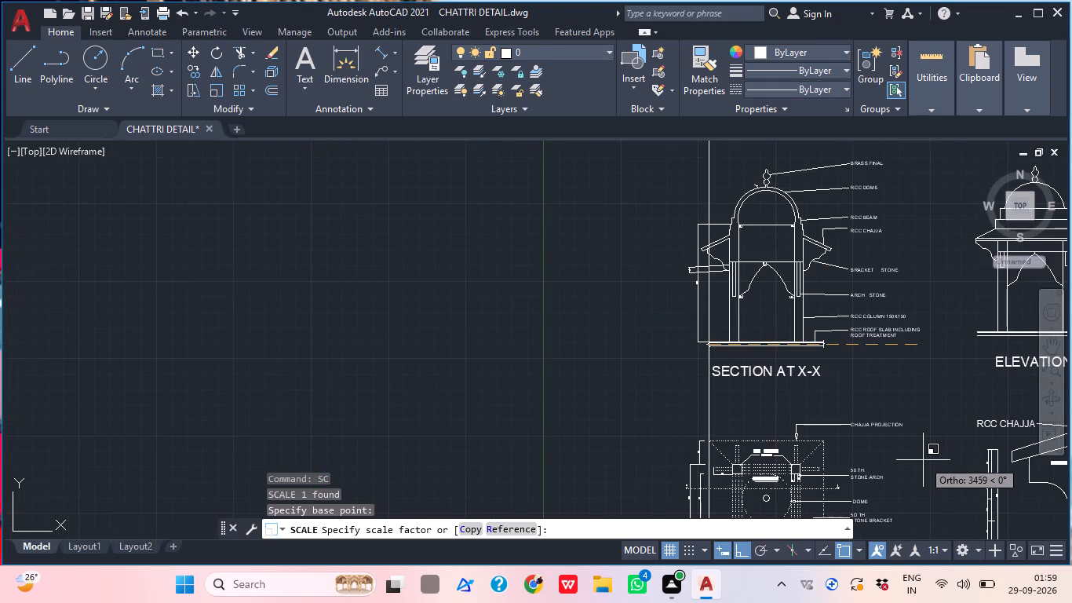
pyautogui.scroll(2, 923, 466)
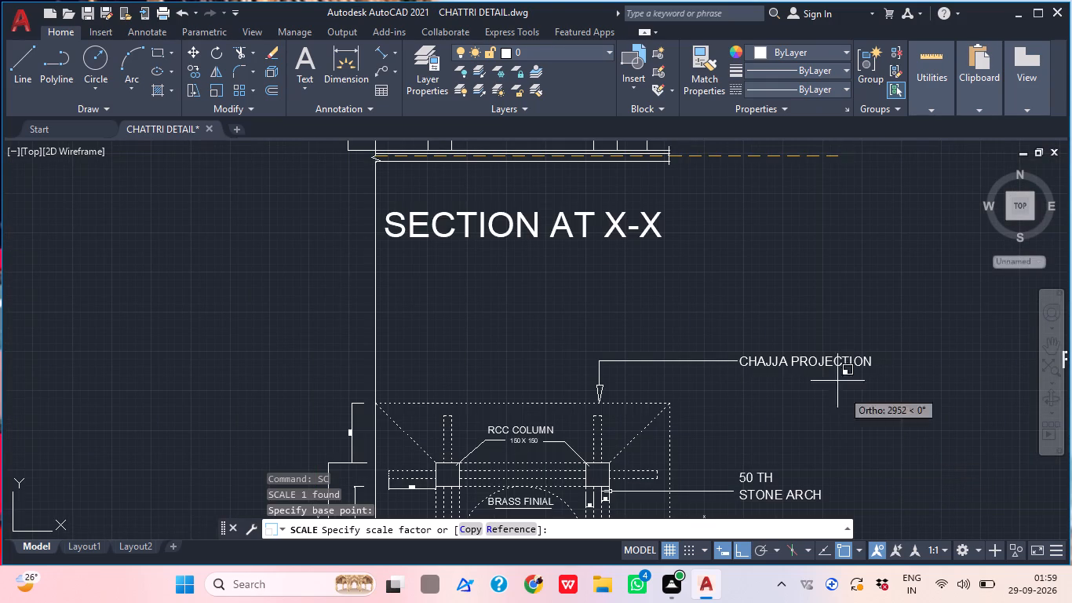
pyautogui.click(775, 312)
# Trim the part of the enlarged left breakline that overruns below Section X-X's base slab.
pyautogui.moveTo(232, 210); pyautogui.dragTo(301, 334, button='middle')
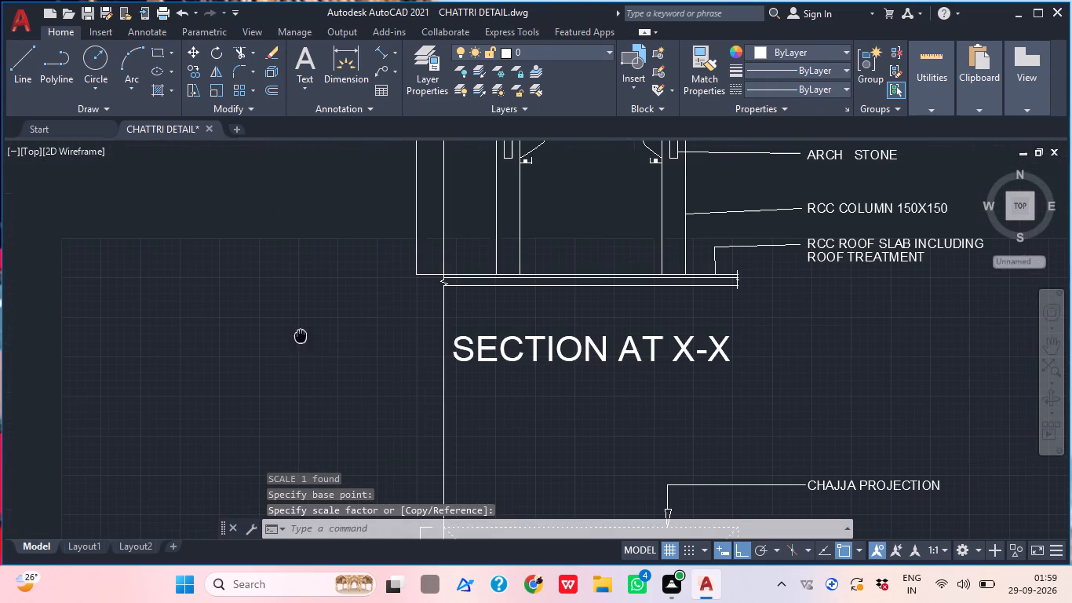
pyautogui.write('TR')
pyautogui.press('space')
pyautogui.moveTo(467, 459); pyautogui.dragTo(460, 455)
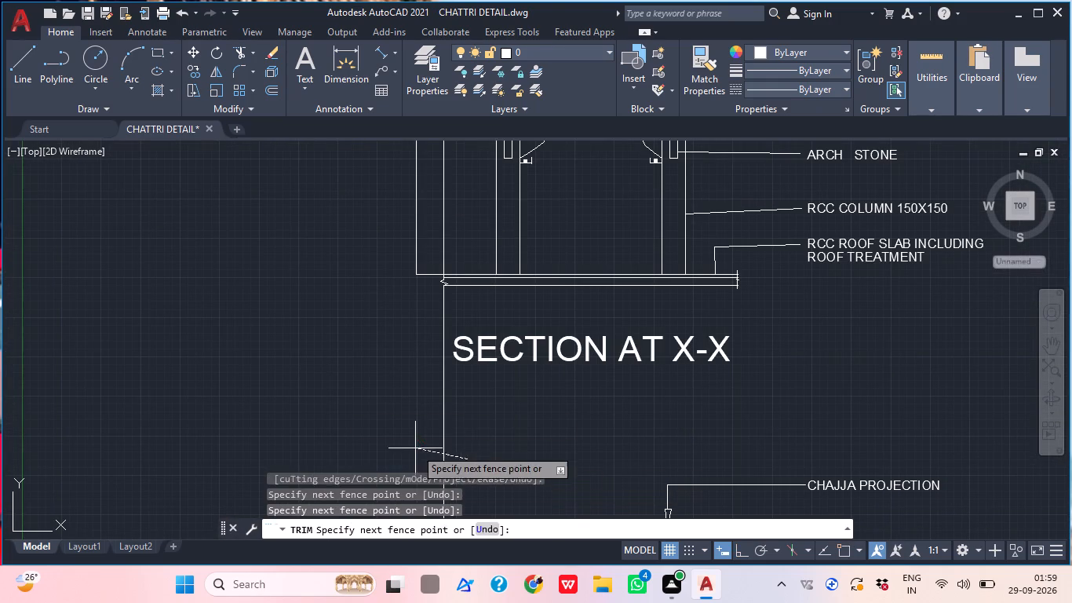
pyautogui.click(406, 447)
# Trim the part of the enlarged left breakline that overruns above the top line of Section X-X's base slab.
pyautogui.moveTo(442, 232); pyautogui.dragTo(437, 311, button='middle')
pyautogui.scroll(-1, 440, 250)
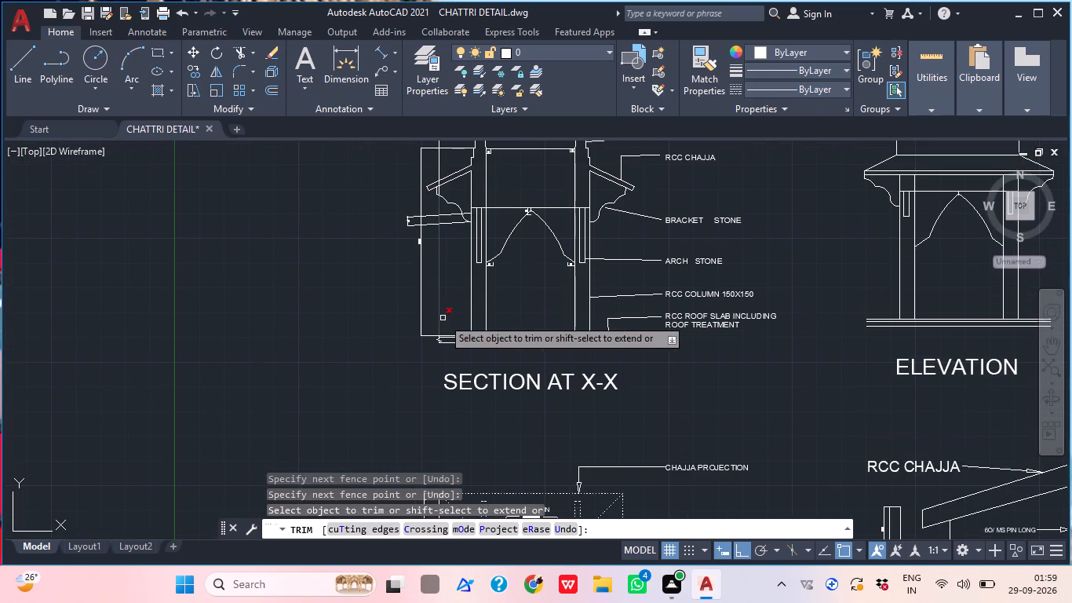
pyautogui.scroll(6, 425, 344)
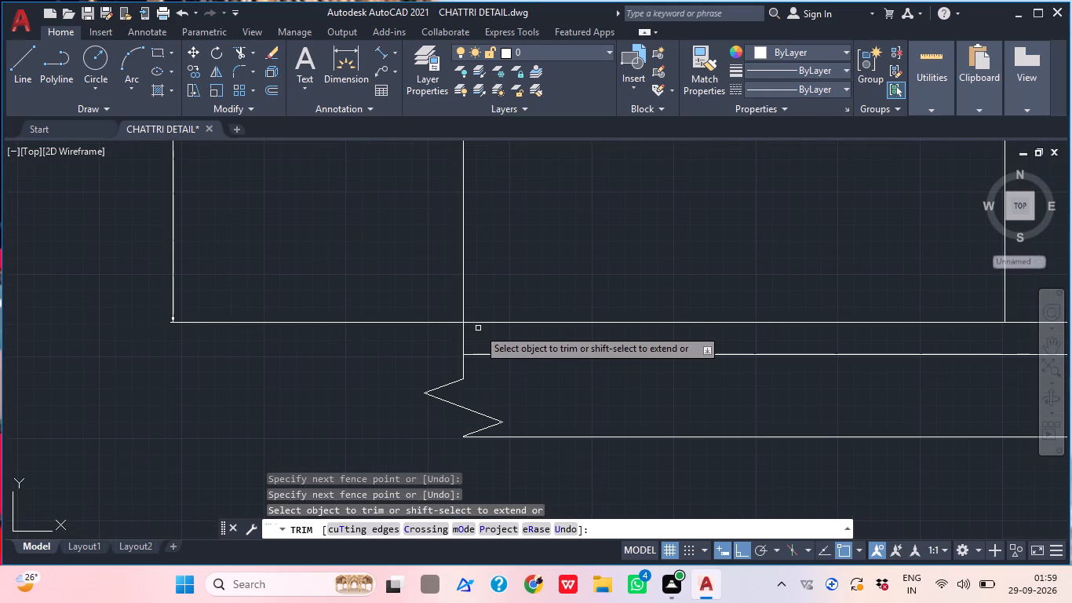
pyautogui.click(472, 332)
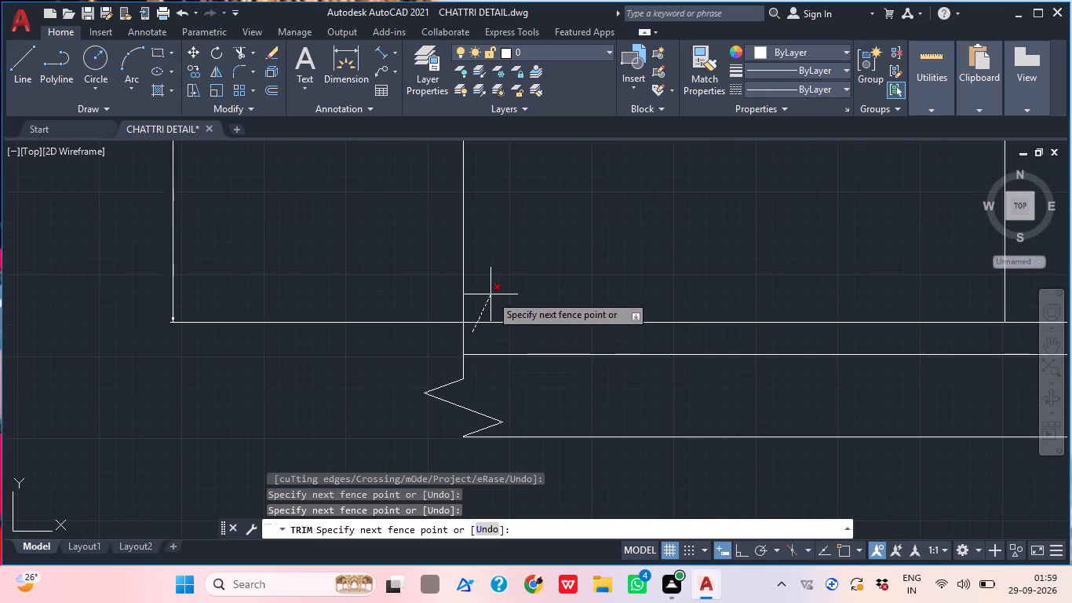
pyautogui.press('Escape')
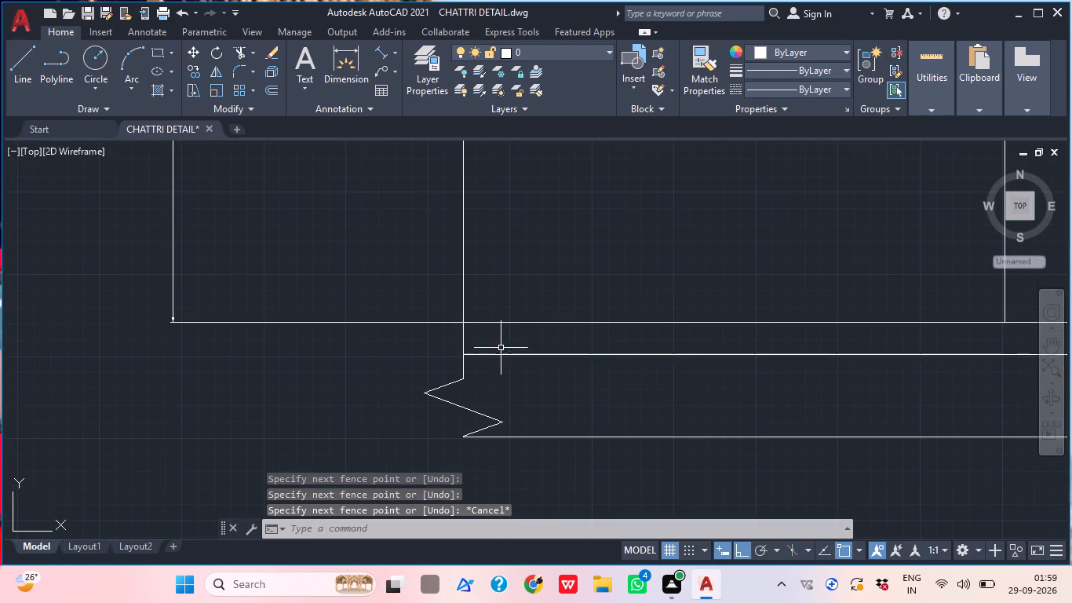
pyautogui.write('TR')
pyautogui.press('space')
pyautogui.click(499, 300)
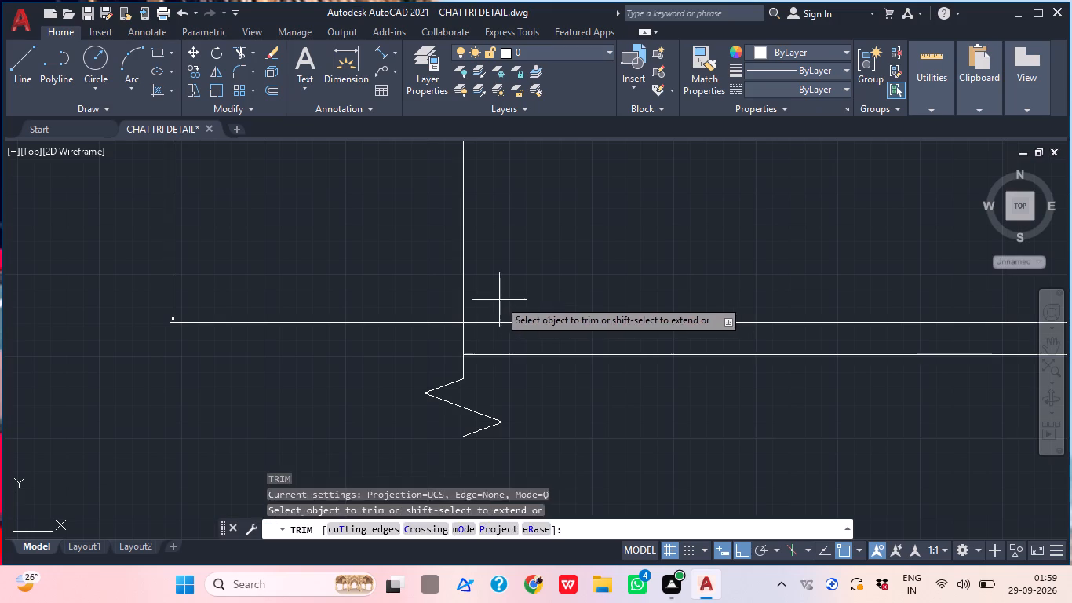
pyautogui.click(431, 291)
pyautogui.press('Escape')
pyautogui.scroll(-2, 492, 386)
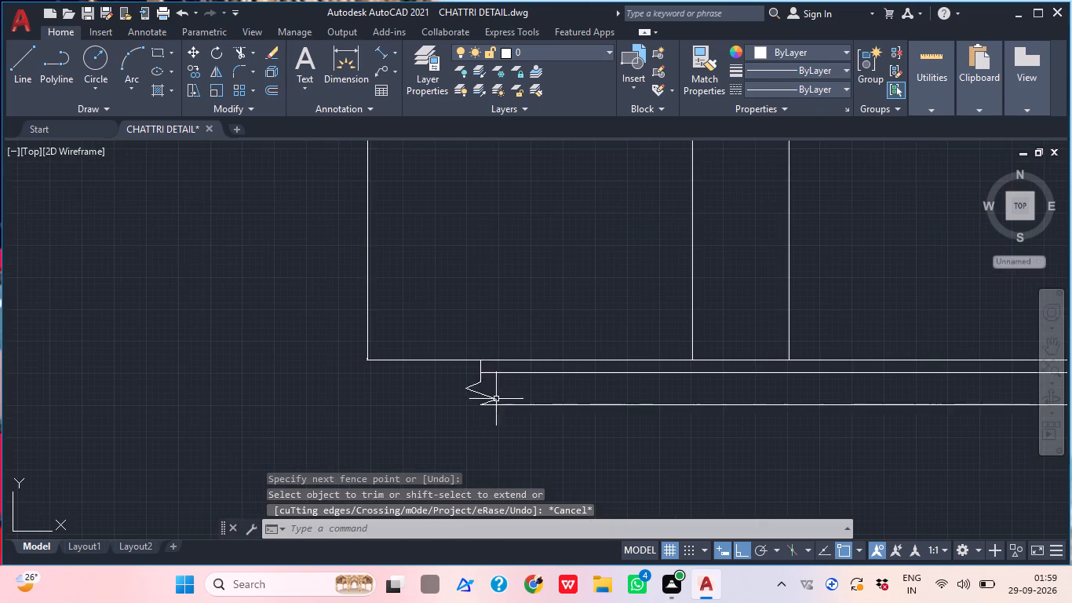
# Save the chattri detail drawing.
pyautogui.moveTo(494, 403); pyautogui.dragTo(479, 394, button='middle')
pyautogui.scroll(2, 477, 393)
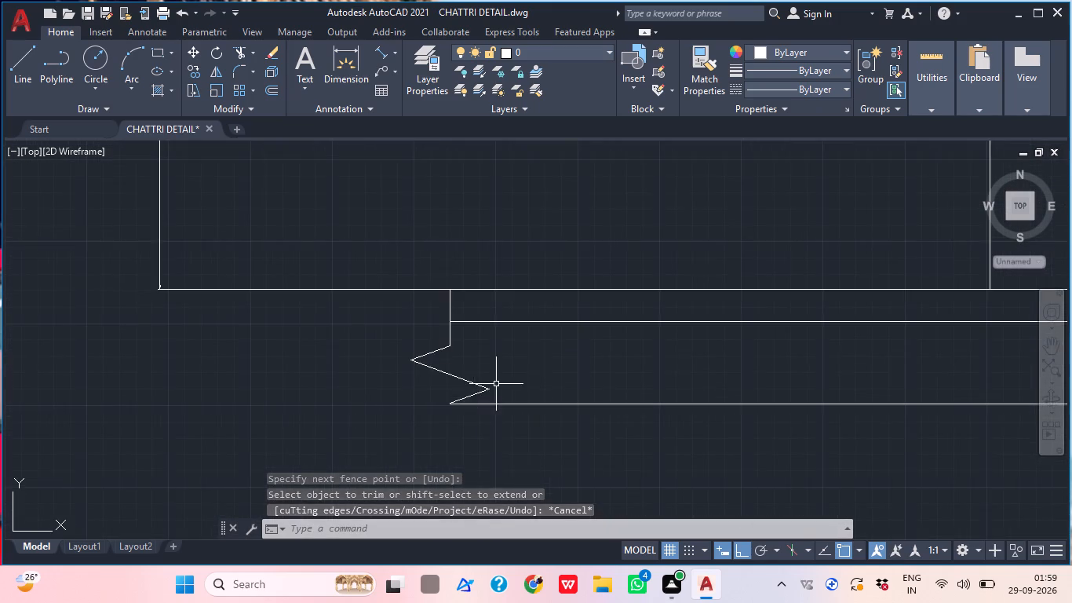
pyautogui.scroll(-6, 495, 384)
pyautogui.moveTo(520, 311); pyautogui.dragTo(435, 411, button='middle')
pyautogui.scroll(-2, 461, 367)
pyautogui.moveTo(608, 365); pyautogui.dragTo(543, 326, button='middle')
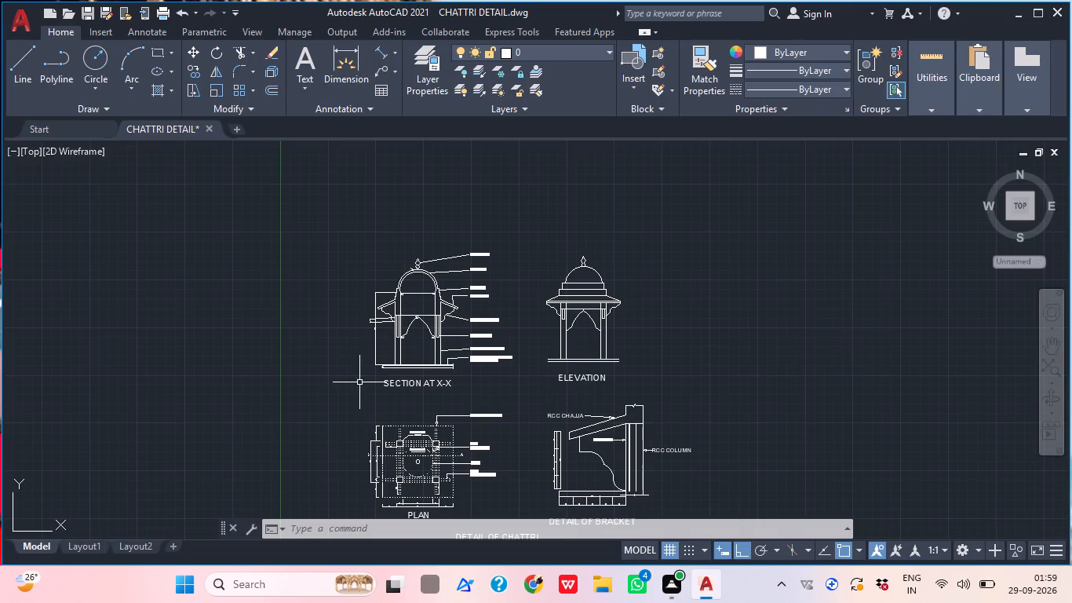
pyautogui.moveTo(524, 349); pyautogui.dragTo(494, 344, button='middle')
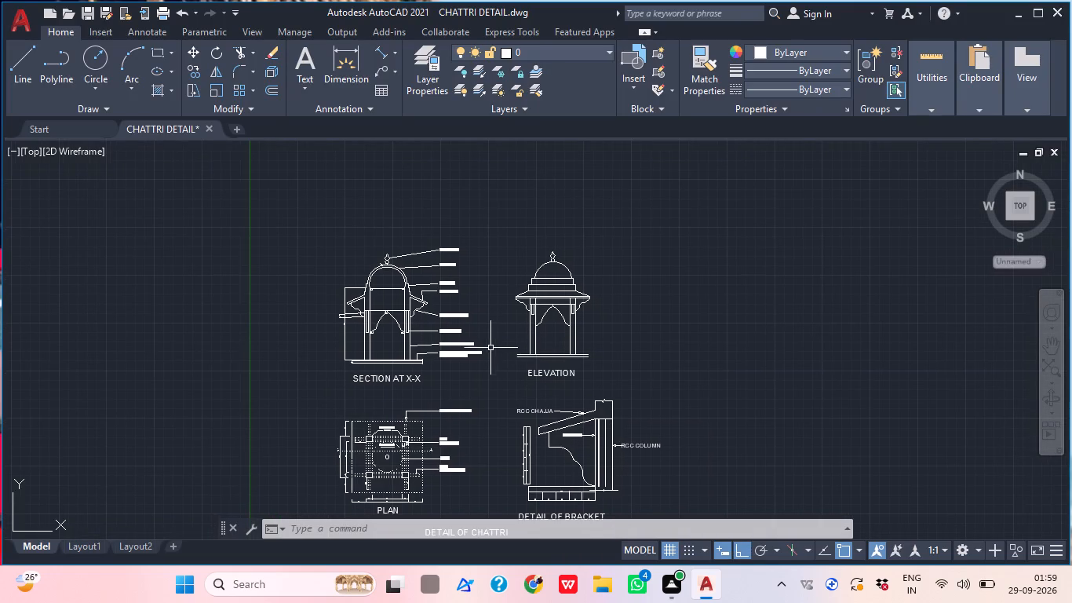
pyautogui.hotkey('ctrl', 's')
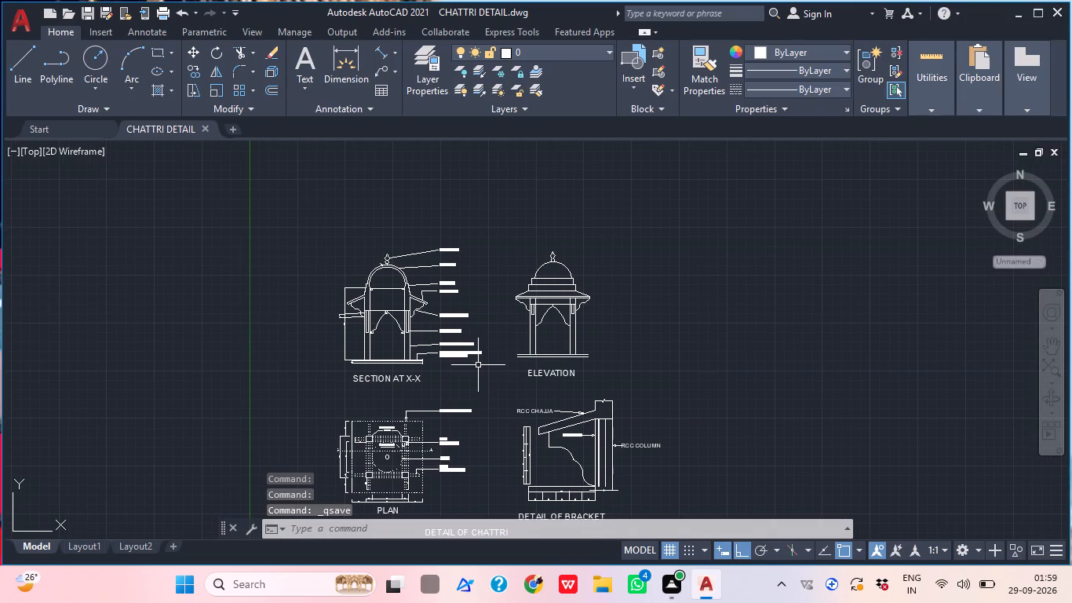
pyautogui.hotkey('ctrl', 's')
# Look over the section, elevation, plan and bracket detail together with their titles on the sheet.
pyautogui.scroll(-1, 476, 363)
pyautogui.moveTo(428, 309); pyautogui.dragTo(386, 245, button='middle')
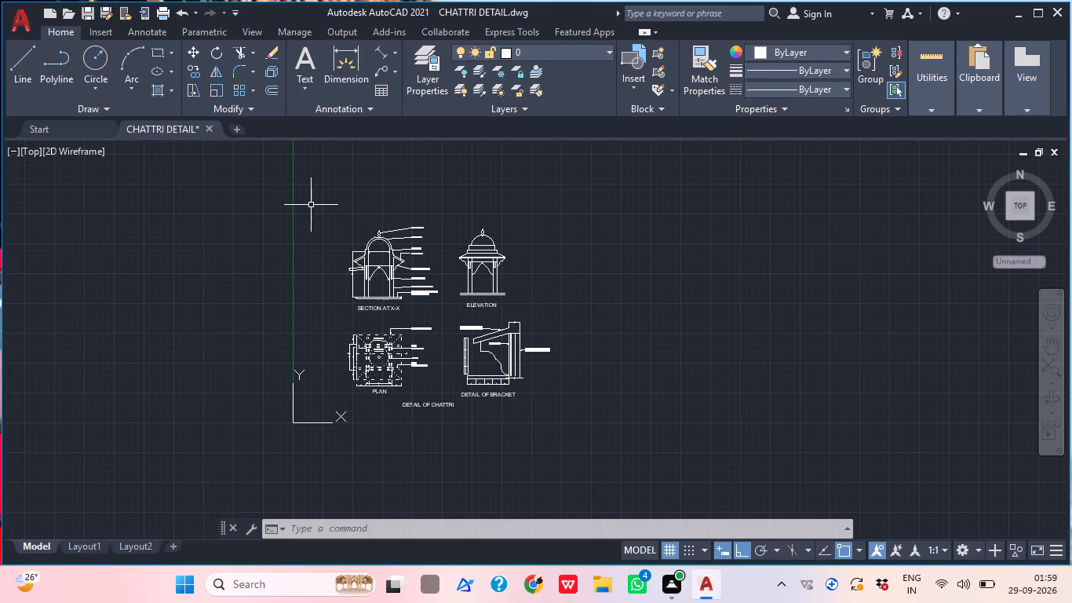
pyautogui.moveTo(400, 272); pyautogui.dragTo(348, 302, button='middle')
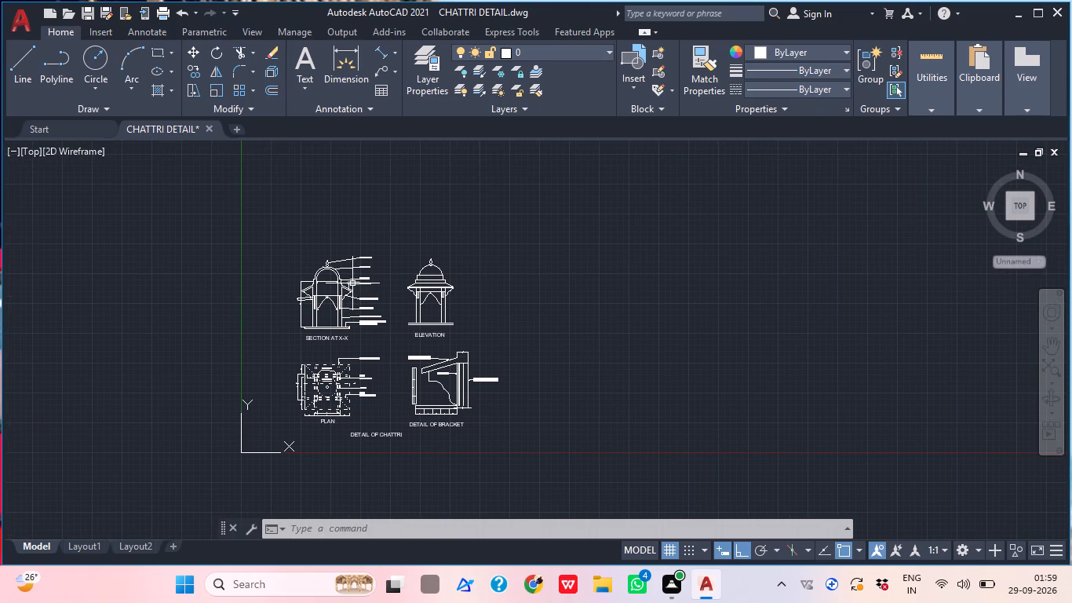
pyautogui.moveTo(524, 248); pyautogui.dragTo(505, 254, button='middle')
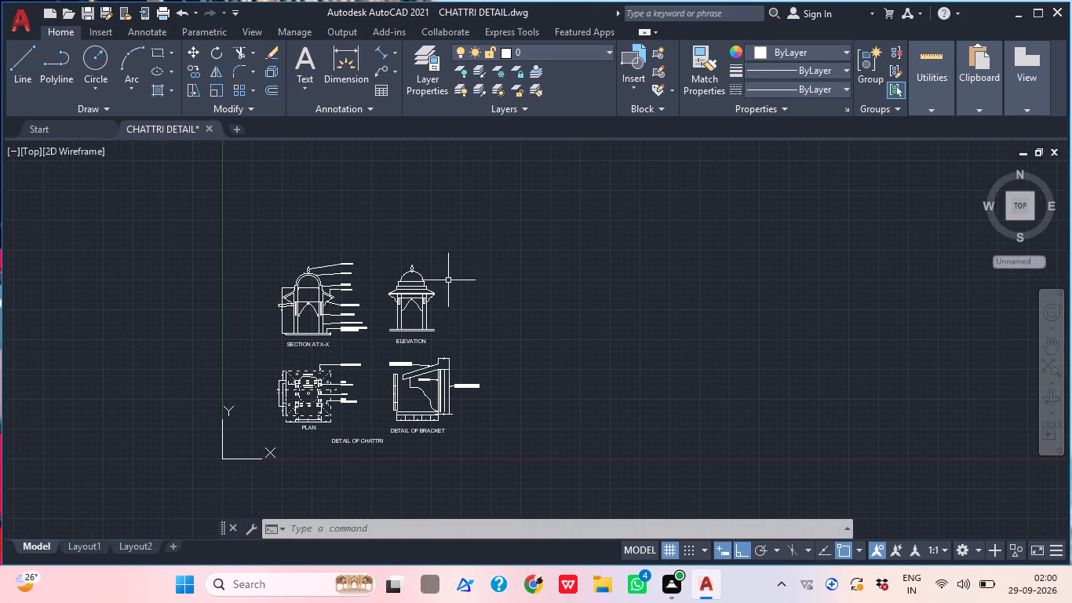
pyautogui.scroll(2, 446, 280)
pyautogui.moveTo(429, 270); pyautogui.dragTo(480, 269, button='middle')
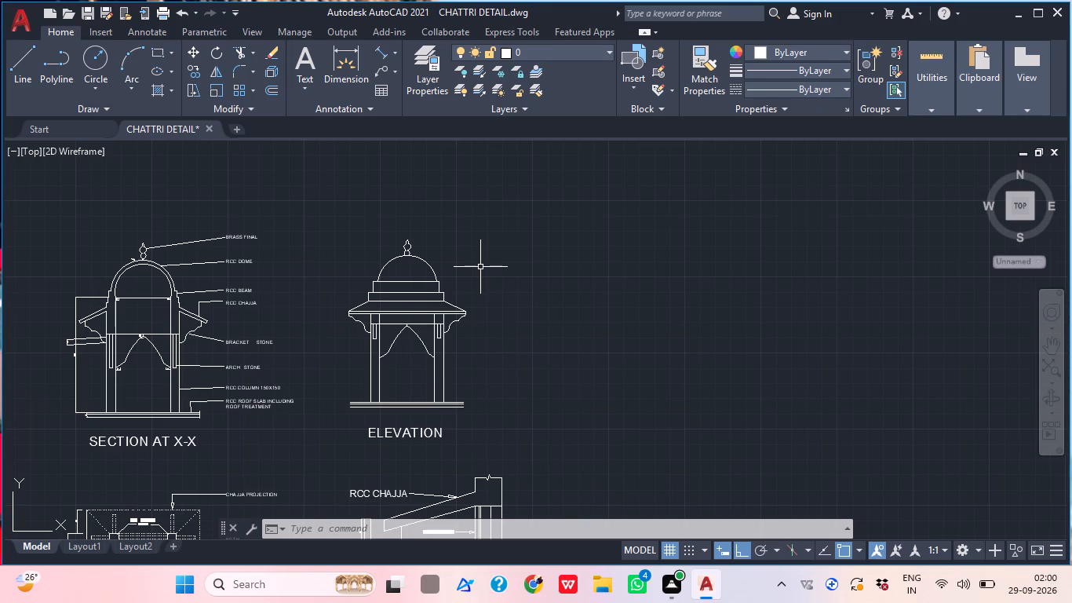
pyautogui.moveTo(385, 422); pyautogui.dragTo(549, 309, button='middle')
pyautogui.moveTo(494, 360); pyautogui.dragTo(512, 225, button='middle')
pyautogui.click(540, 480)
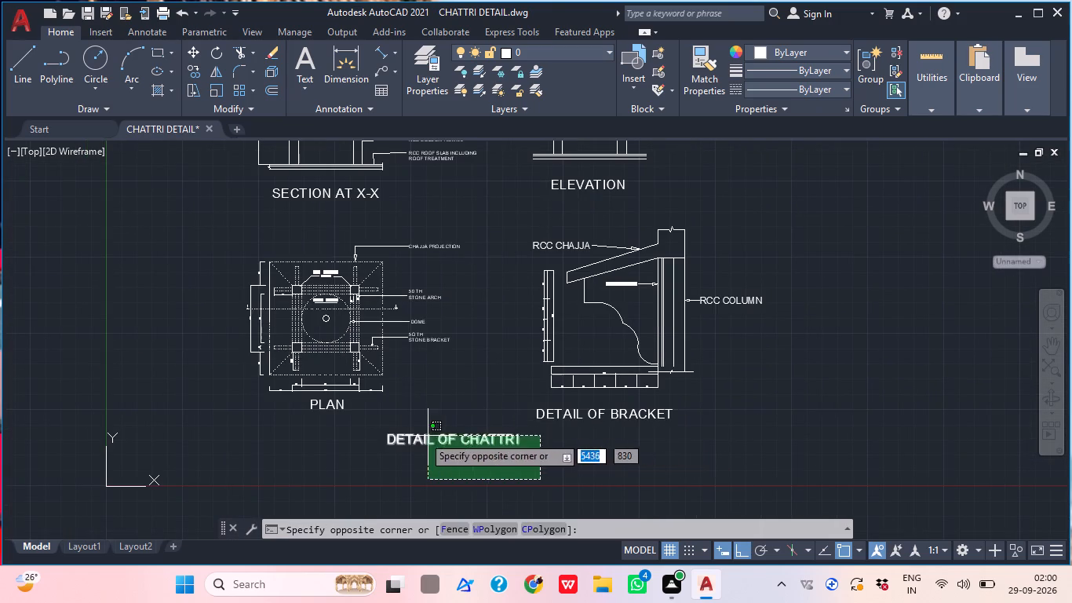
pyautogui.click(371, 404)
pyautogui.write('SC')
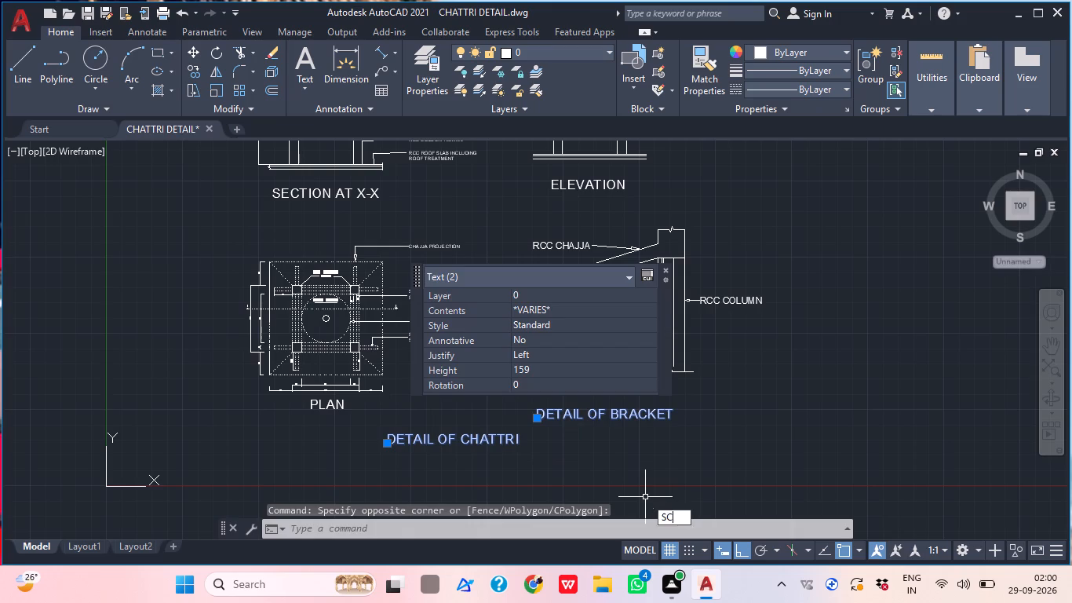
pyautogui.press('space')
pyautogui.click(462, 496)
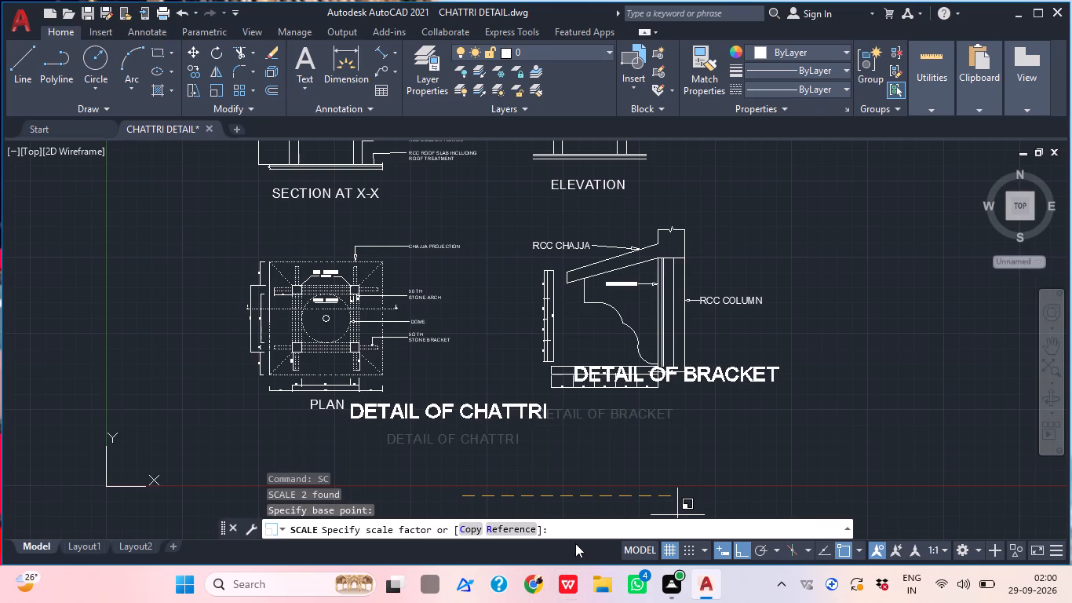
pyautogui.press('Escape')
# Scale up the DETAIL OF CHATTRI title to a text height of about 233.
pyautogui.click(558, 442)
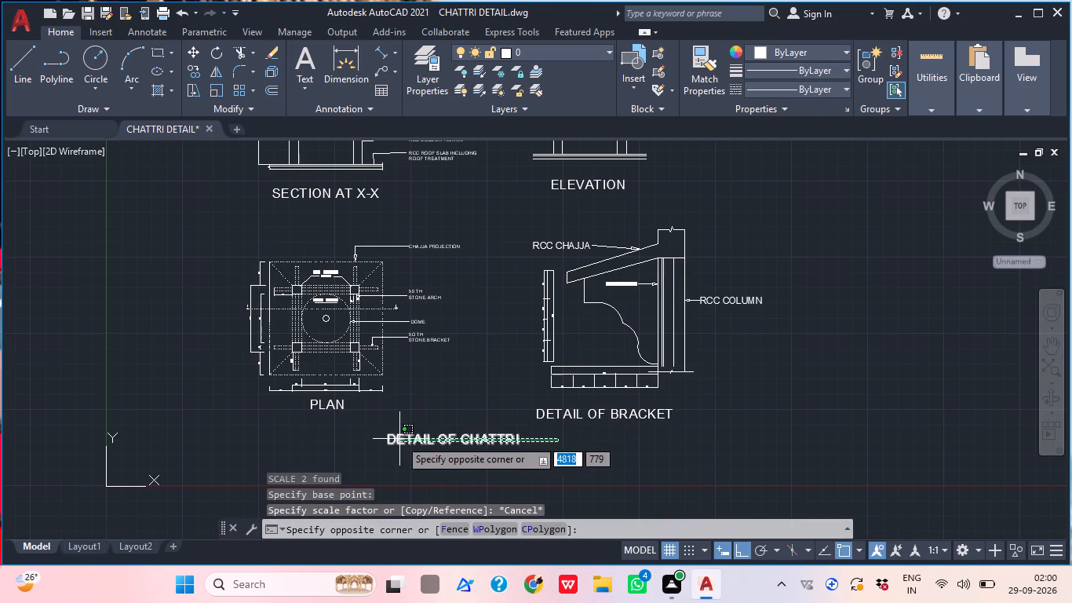
pyautogui.click(376, 432)
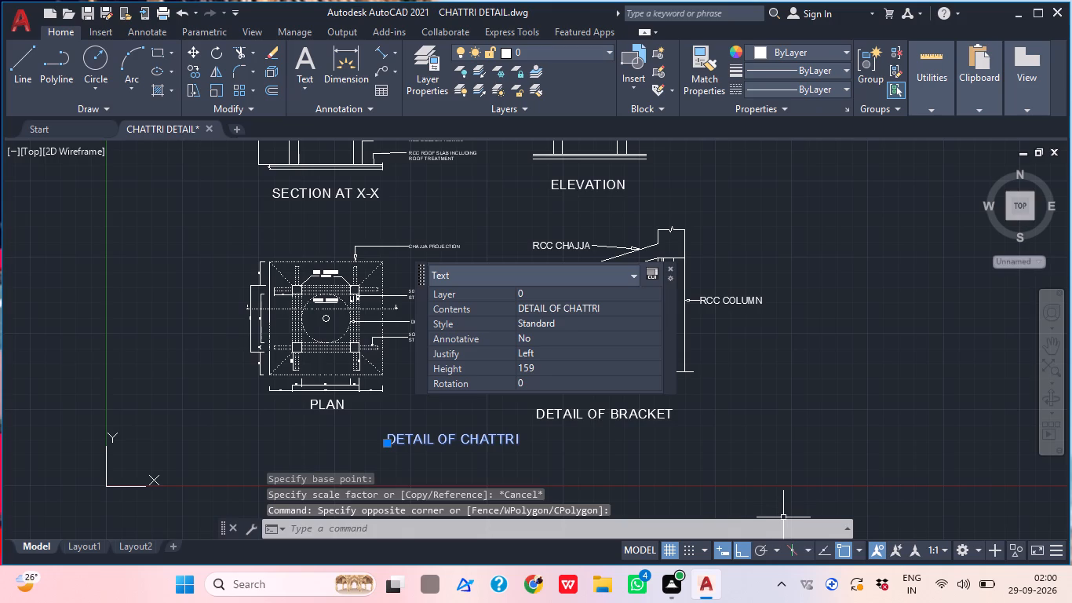
pyautogui.press('s')
pyautogui.write('C')
pyautogui.press('space')
pyautogui.click(472, 448)
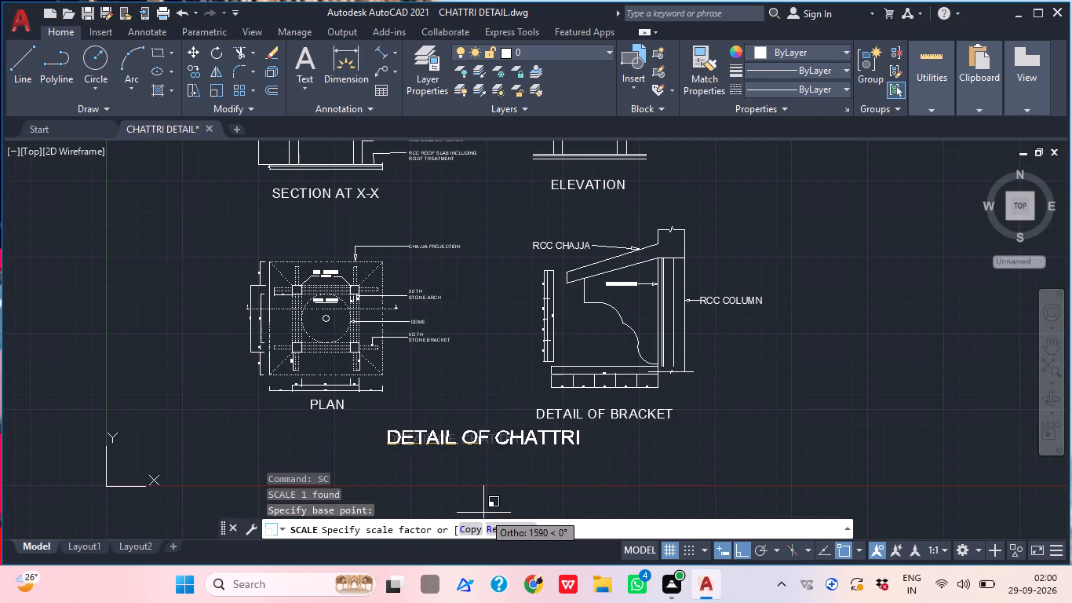
pyautogui.click(483, 513)
# Move the enlarged DETAIL OF CHATTRI title horizontally to the left by about 502.
pyautogui.moveTo(527, 447); pyautogui.dragTo(520, 440)
pyautogui.click(489, 427)
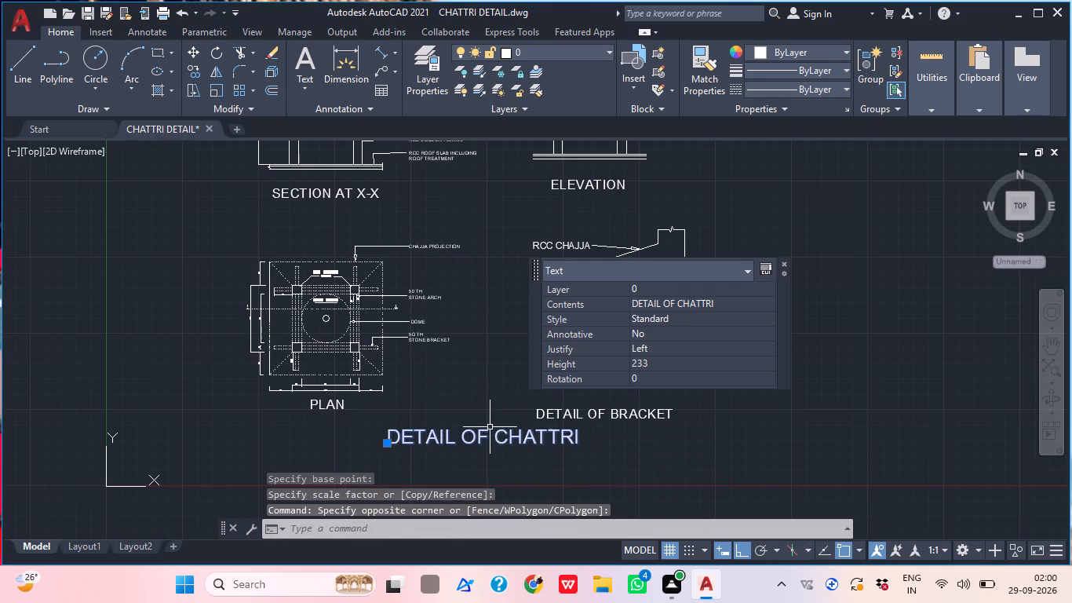
pyautogui.write('M')
pyautogui.press('space')
pyautogui.click(512, 459)
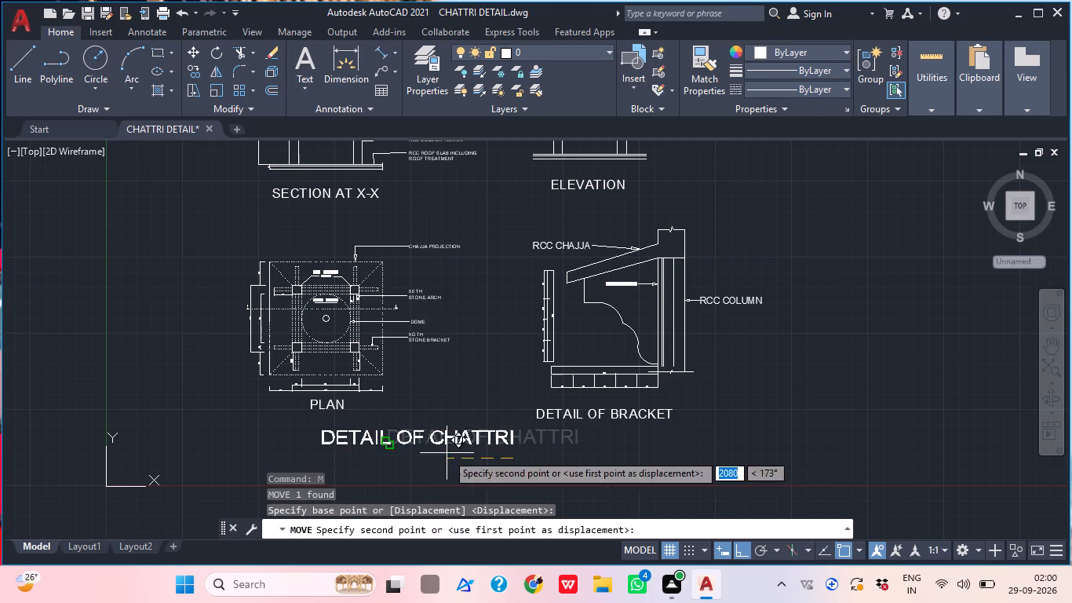
pyautogui.click(482, 478)
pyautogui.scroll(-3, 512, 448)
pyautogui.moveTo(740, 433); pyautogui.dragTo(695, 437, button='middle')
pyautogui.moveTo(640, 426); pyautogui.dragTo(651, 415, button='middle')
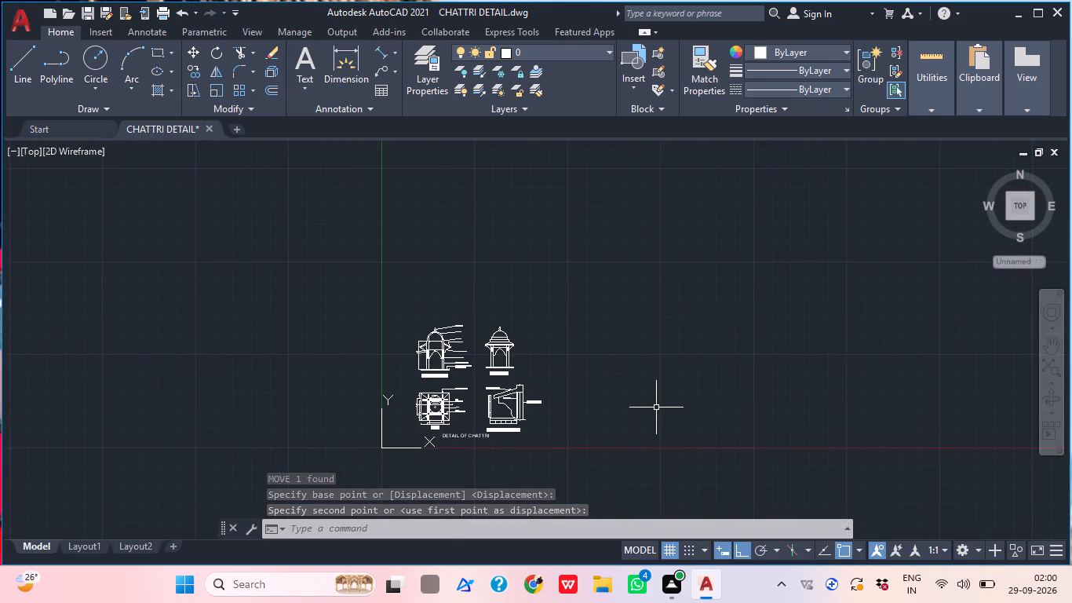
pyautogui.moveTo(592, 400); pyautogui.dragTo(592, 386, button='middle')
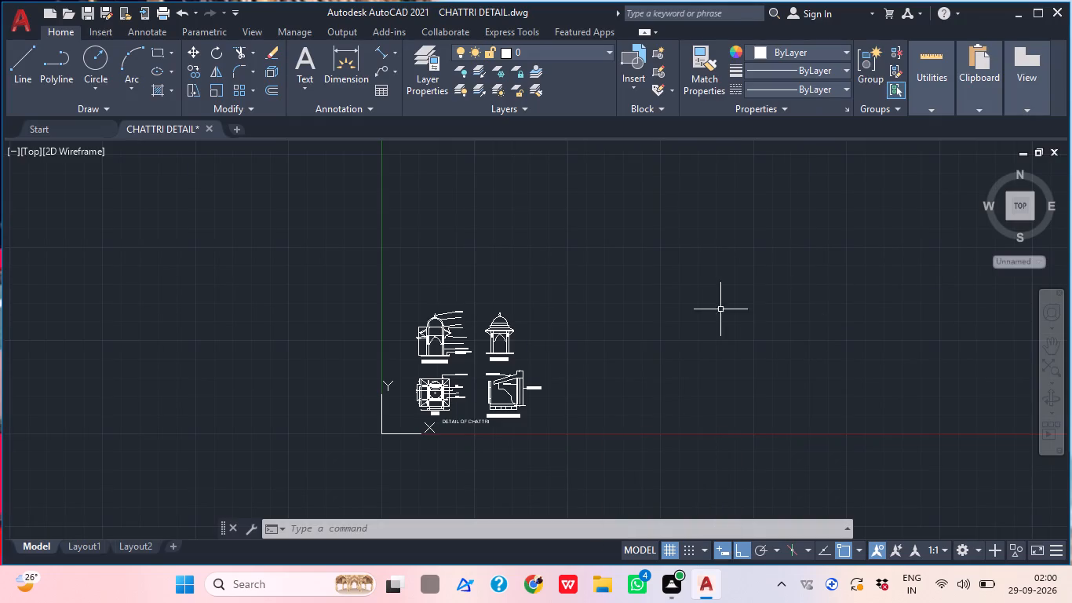
# Save the chattri detail drawing.
pyautogui.middleClick(520, 403)
pyautogui.scroll(2, 450, 370)
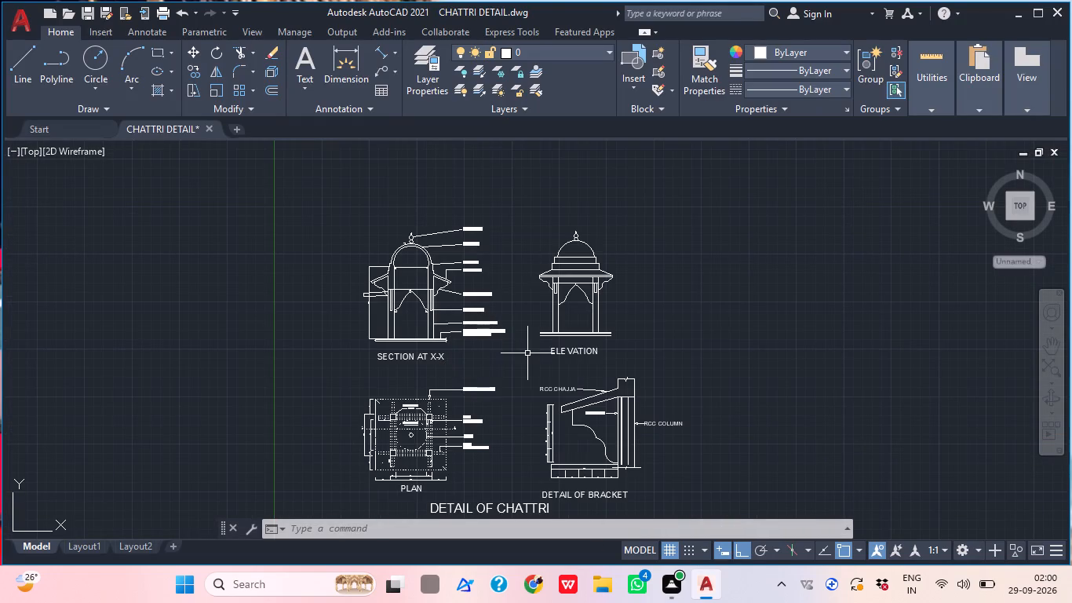
pyautogui.hotkey('ctrl', 's')
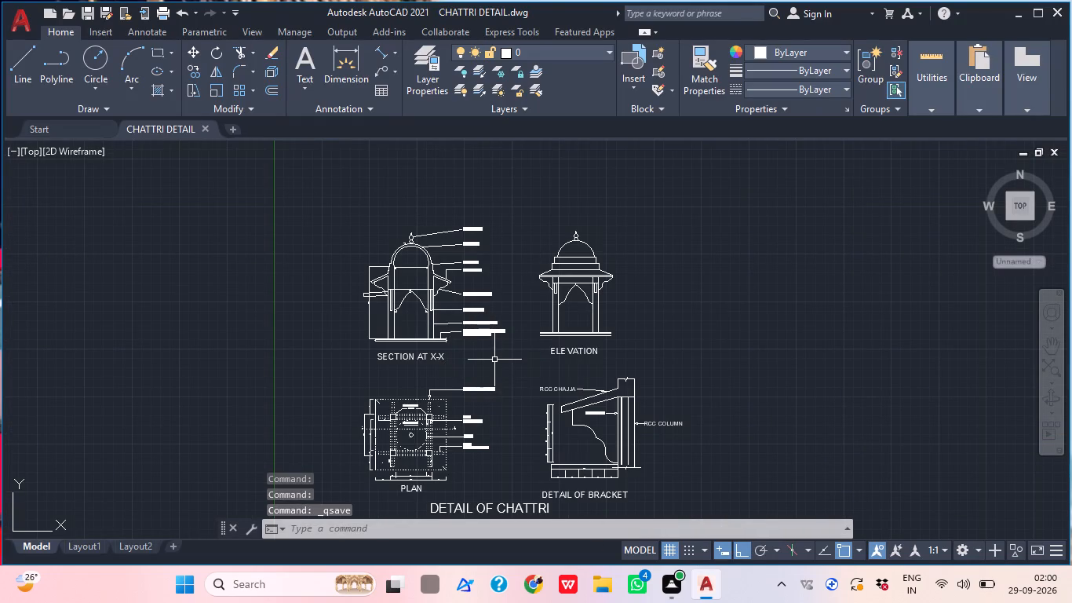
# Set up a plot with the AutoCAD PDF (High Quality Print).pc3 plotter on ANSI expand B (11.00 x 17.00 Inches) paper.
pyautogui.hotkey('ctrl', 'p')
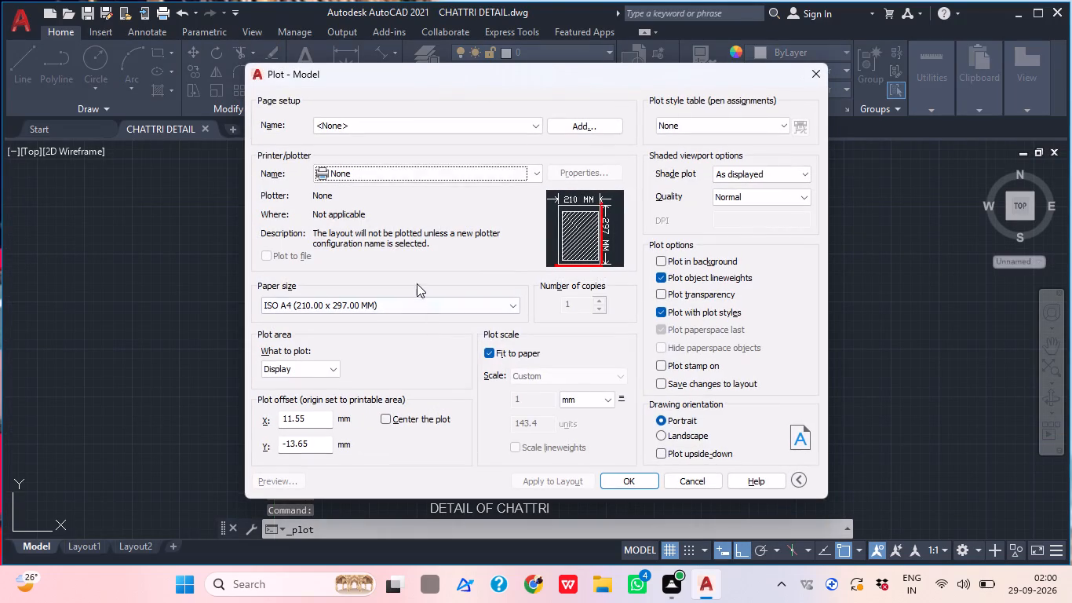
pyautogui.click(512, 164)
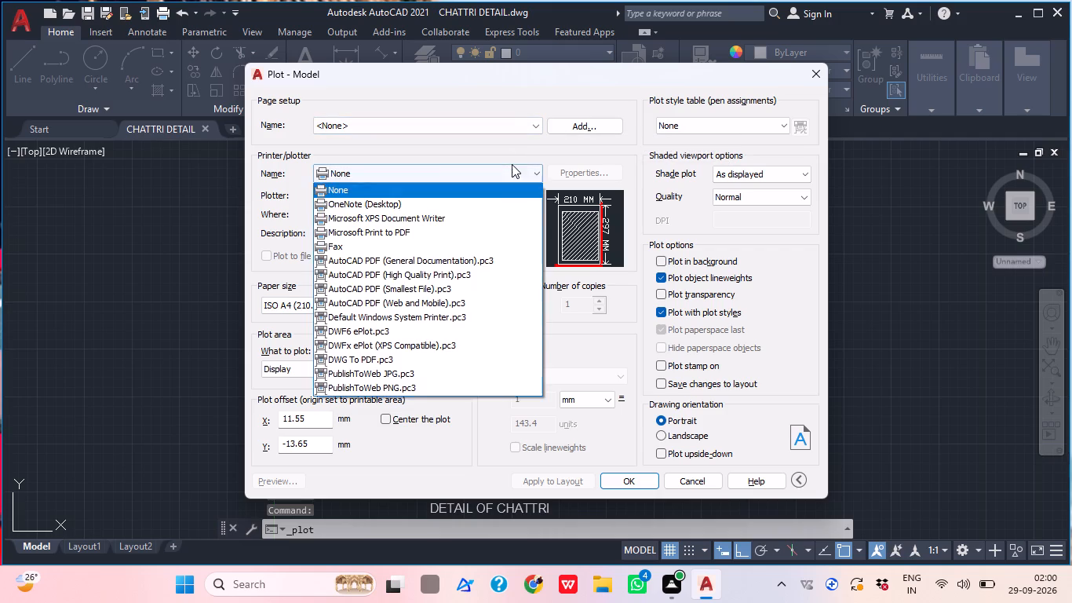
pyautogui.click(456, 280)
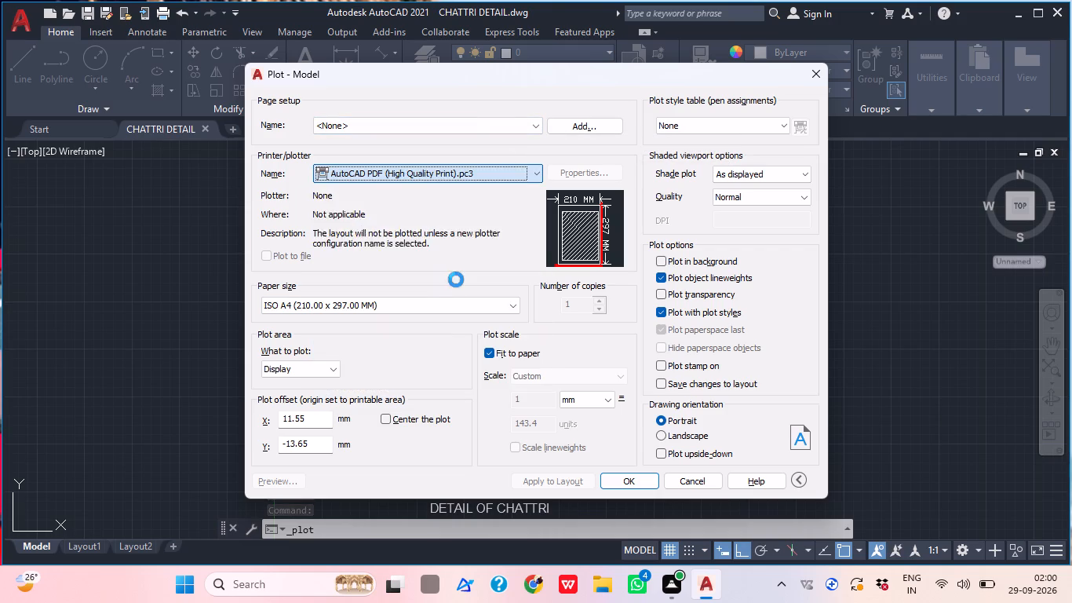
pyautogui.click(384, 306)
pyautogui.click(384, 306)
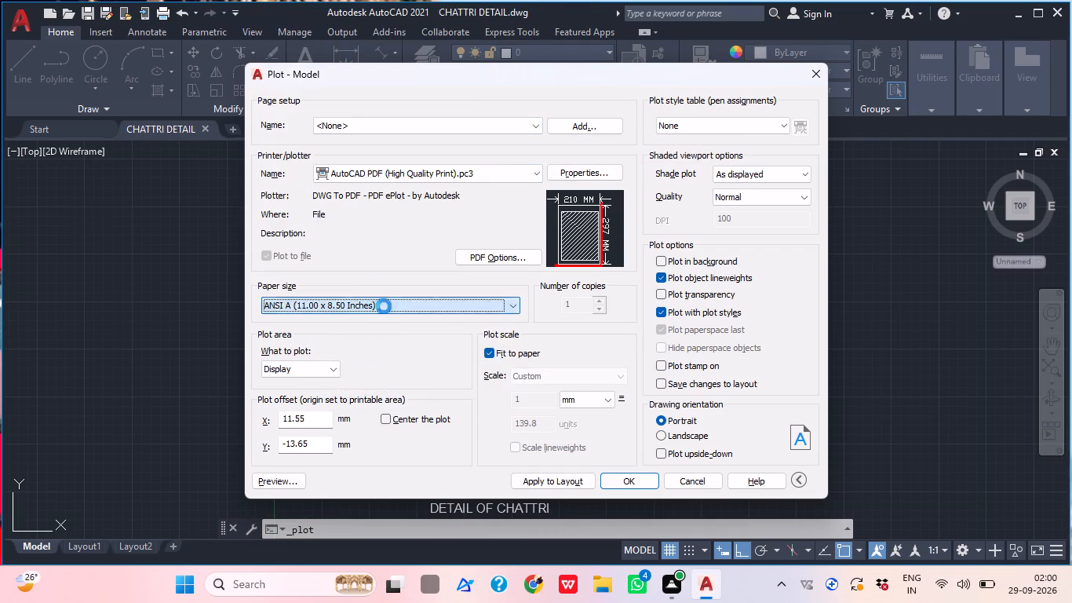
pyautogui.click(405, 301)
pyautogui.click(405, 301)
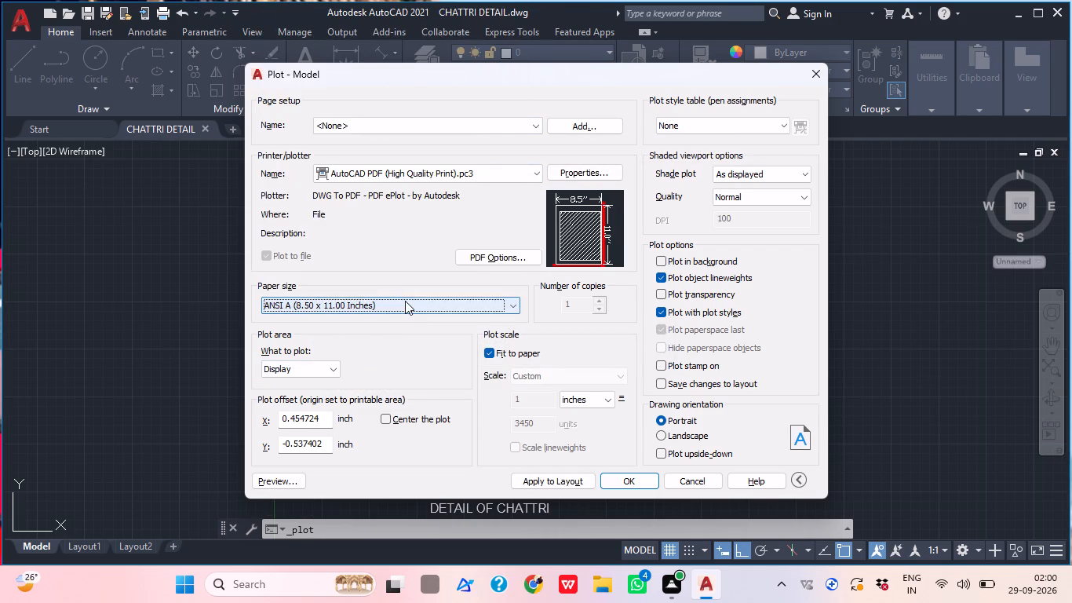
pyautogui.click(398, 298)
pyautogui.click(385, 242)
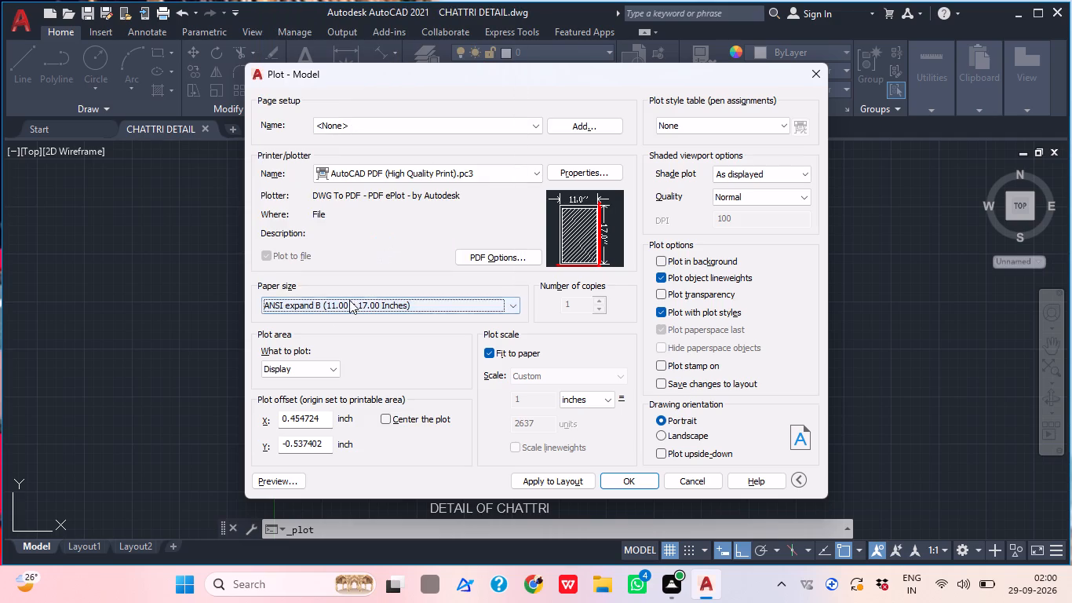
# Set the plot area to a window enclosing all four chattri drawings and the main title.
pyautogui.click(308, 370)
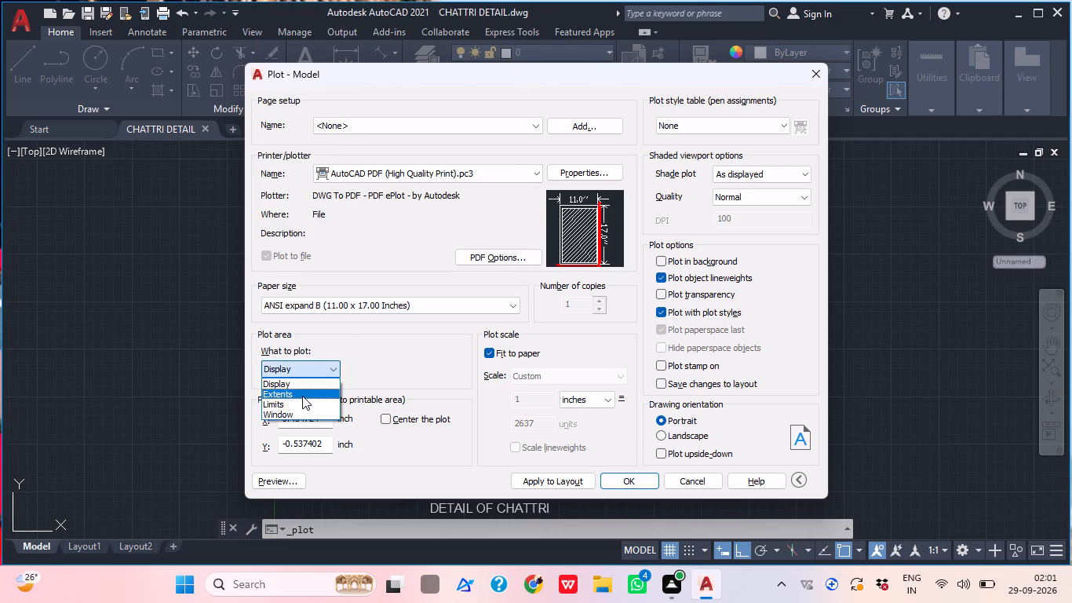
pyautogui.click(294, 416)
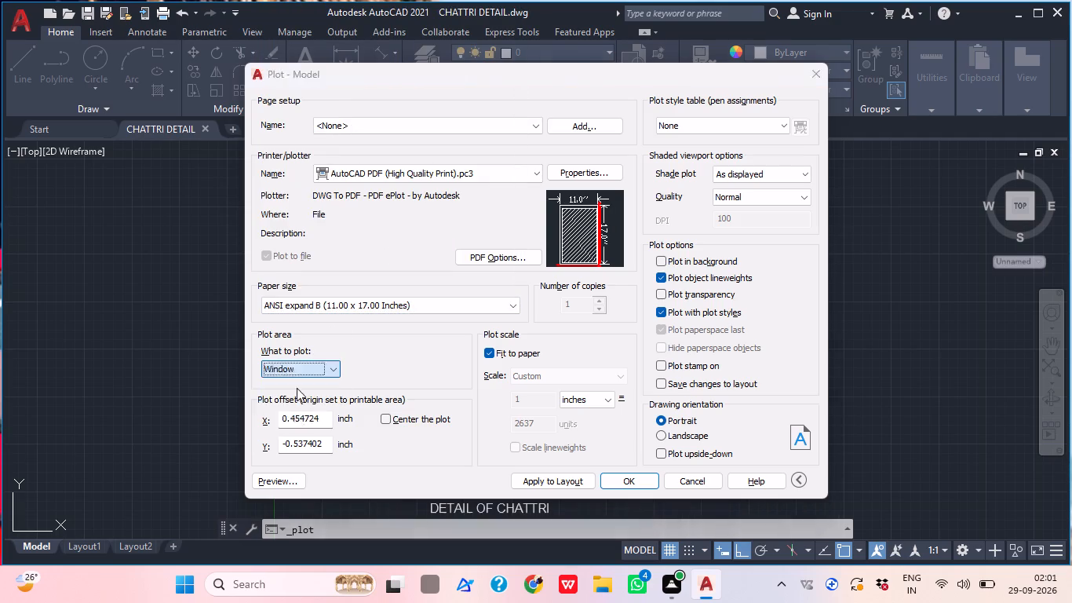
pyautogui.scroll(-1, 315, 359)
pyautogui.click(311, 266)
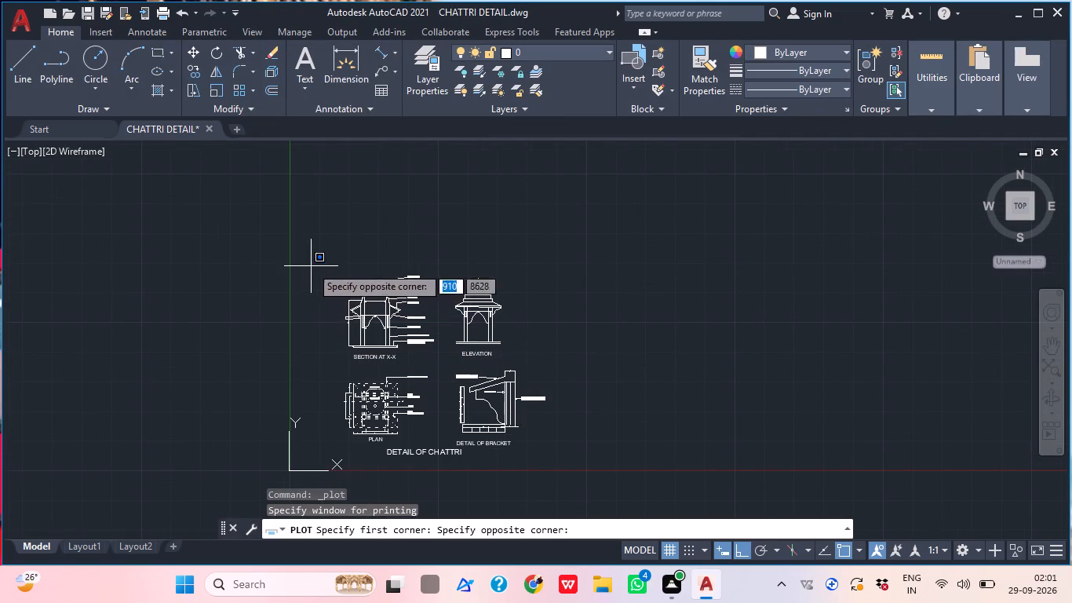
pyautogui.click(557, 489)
# Preview the plot, examine how the drawings and titles sit on the page, and close the plot setup without plotting.
pyautogui.click(284, 482)
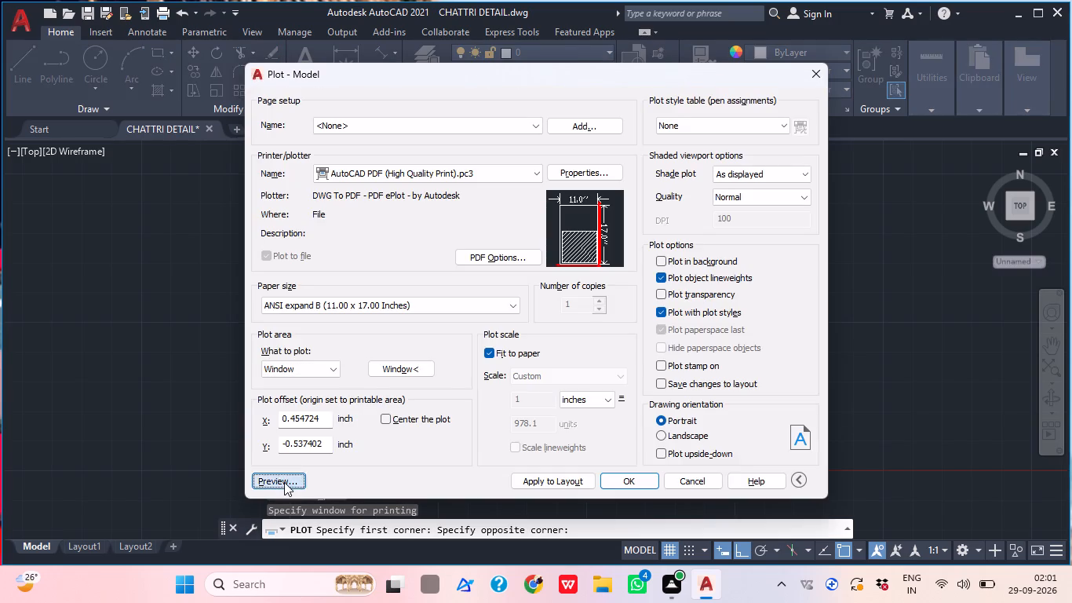
pyautogui.scroll(2, 522, 382)
pyautogui.moveTo(512, 399); pyautogui.dragTo(506, 397, button='middle')
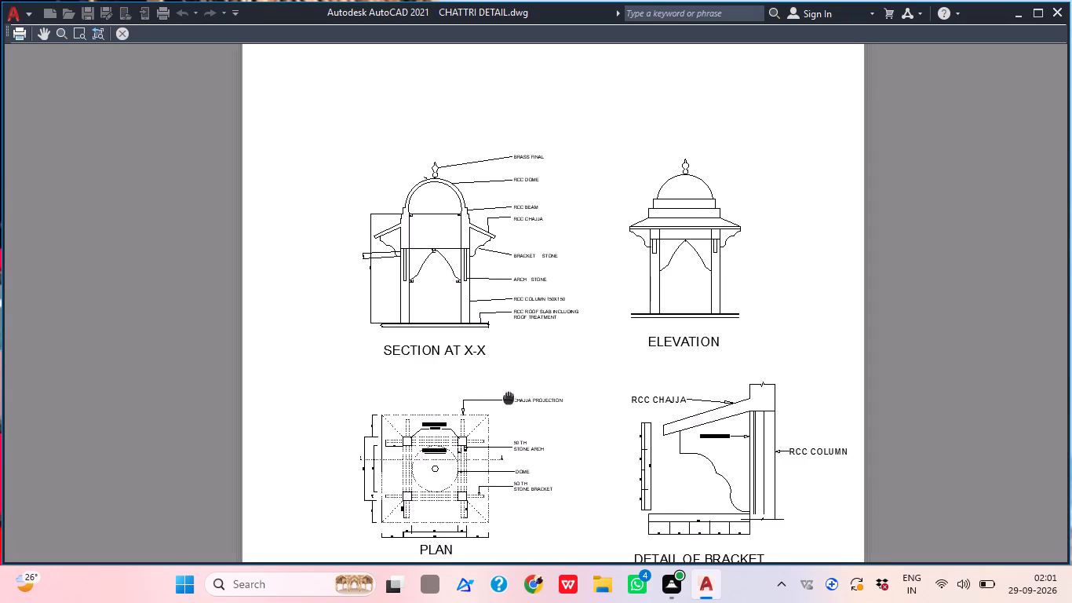
pyautogui.moveTo(506, 397); pyautogui.dragTo(472, 353, button='middle')
pyautogui.moveTo(501, 392); pyautogui.dragTo(490, 328, button='middle')
pyautogui.scroll(-2, 489, 322)
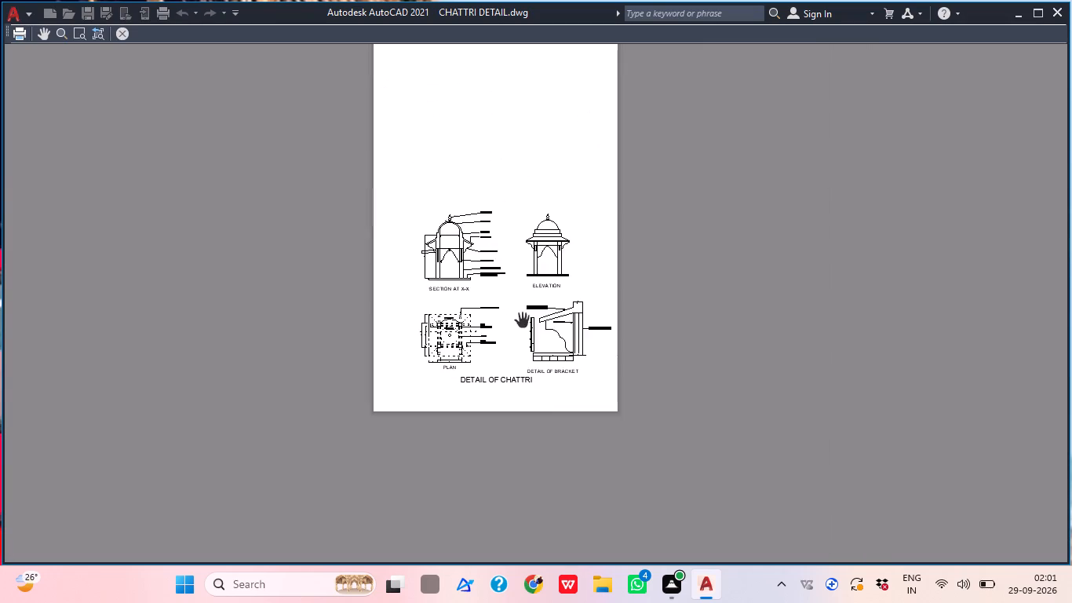
pyautogui.moveTo(524, 321); pyautogui.dragTo(498, 370, button='middle')
pyautogui.press('Escape')
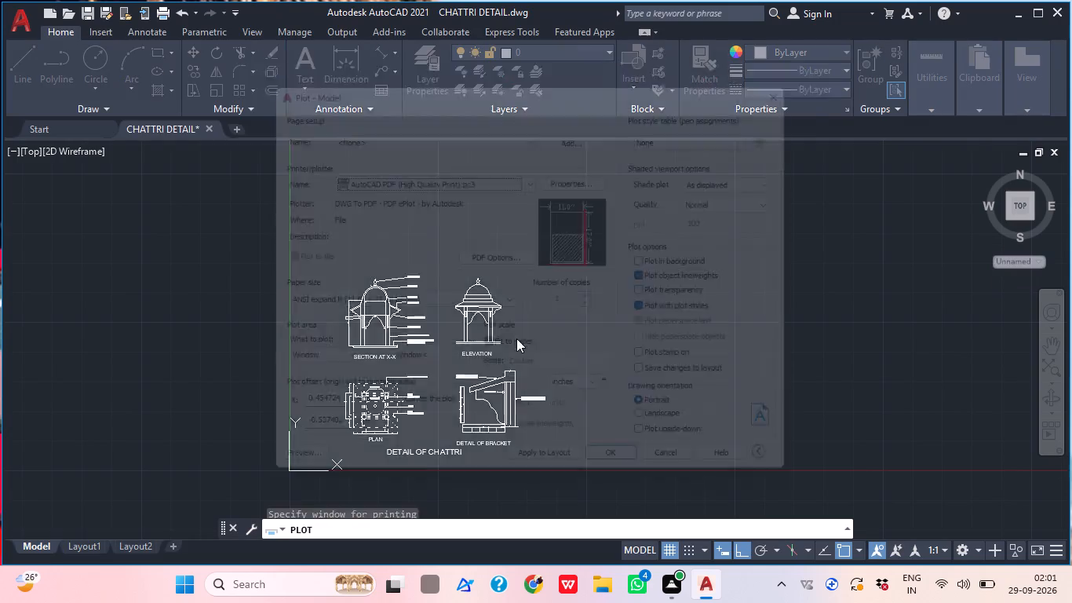
pyautogui.click(815, 79)
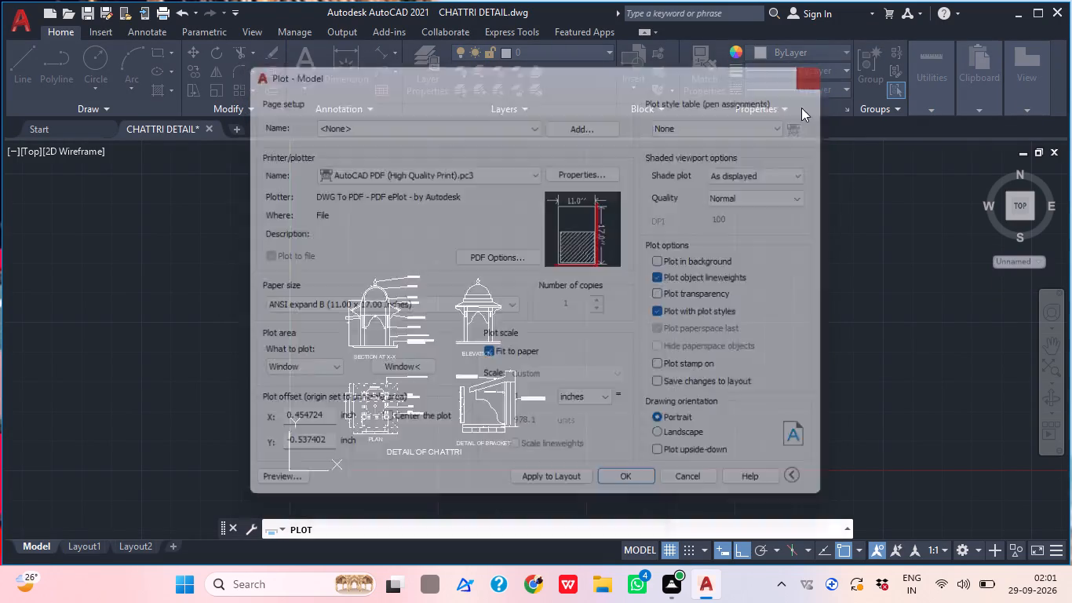
# Copy the DETAIL OF CHATTRI title to the empty space above the section drawing, with Ortho off.
pyautogui.click(463, 455)
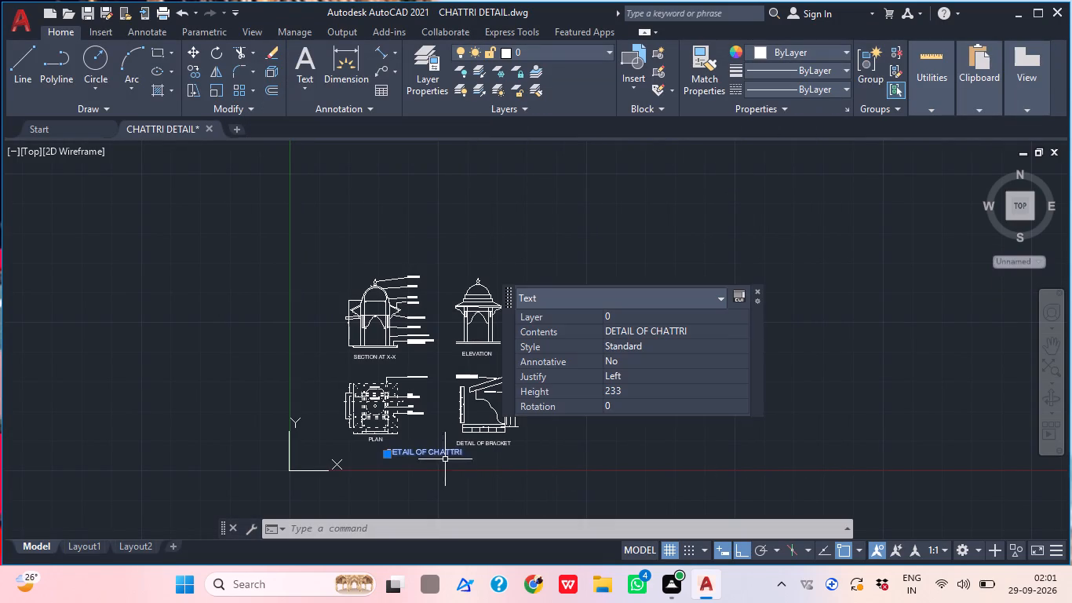
pyautogui.press('c')
pyautogui.write('O')
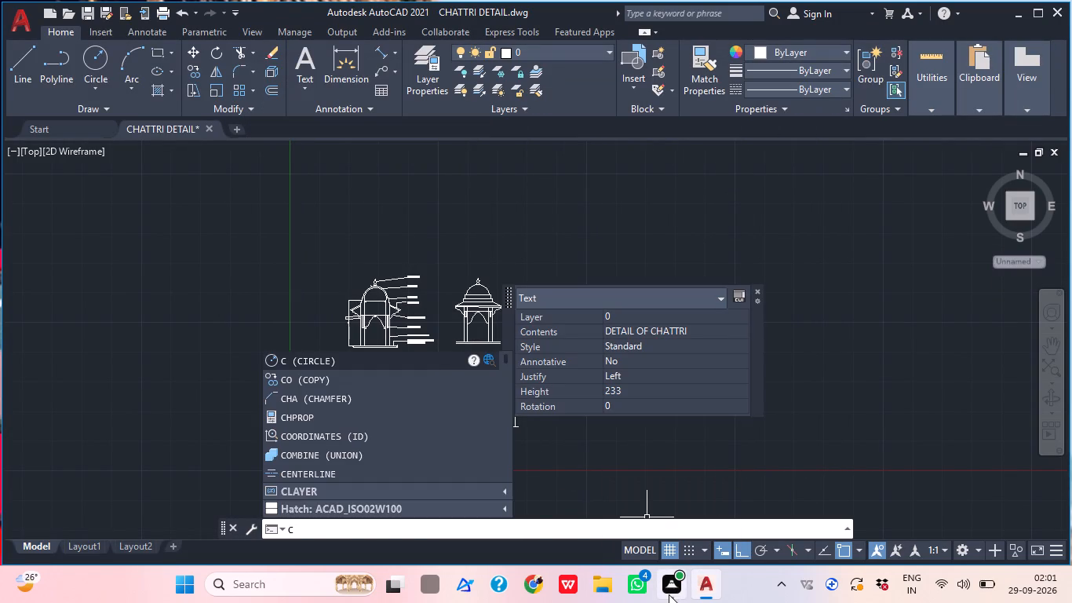
pyautogui.press('space')
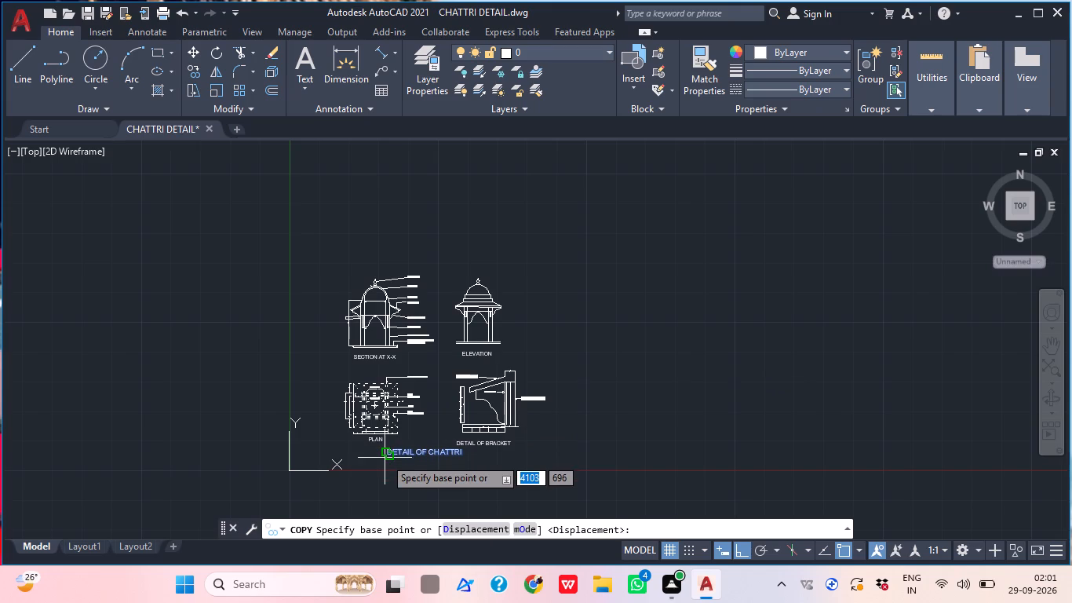
pyautogui.click(386, 456)
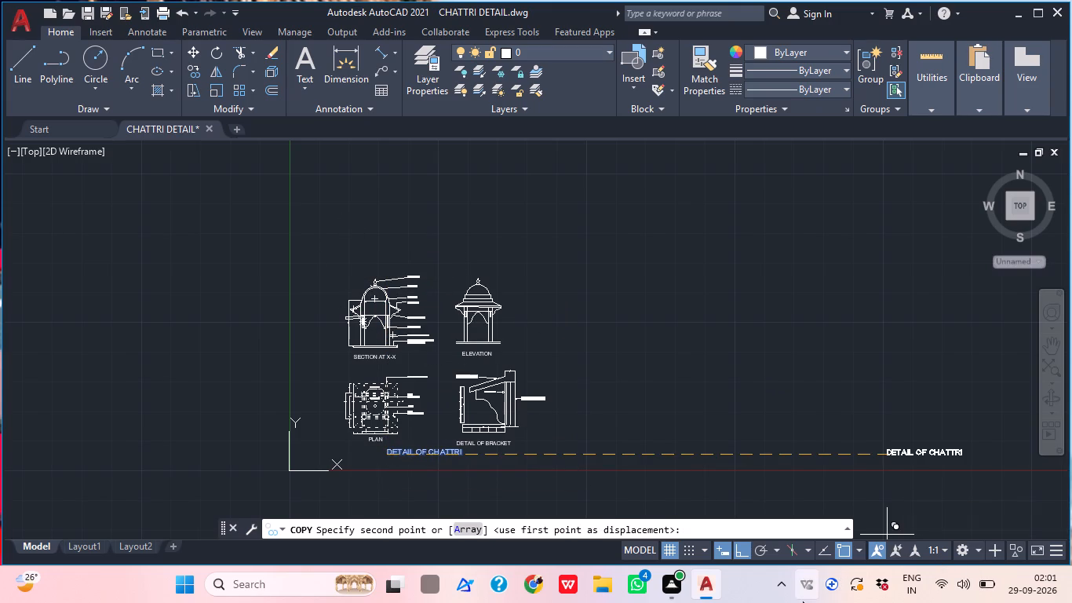
pyautogui.click(742, 545)
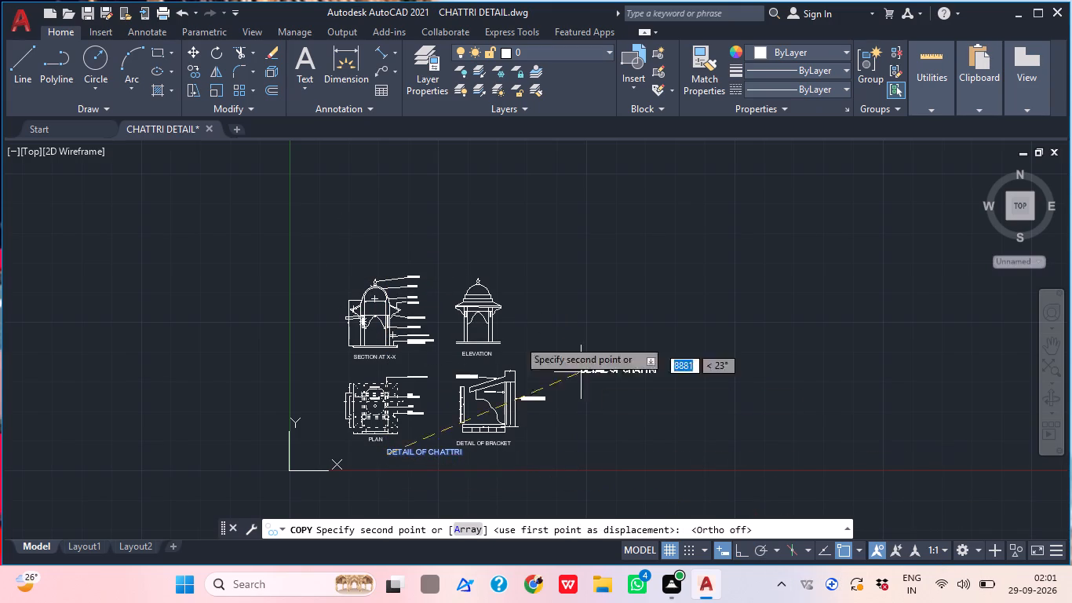
pyautogui.scroll(1, 319, 242)
pyautogui.click(364, 254)
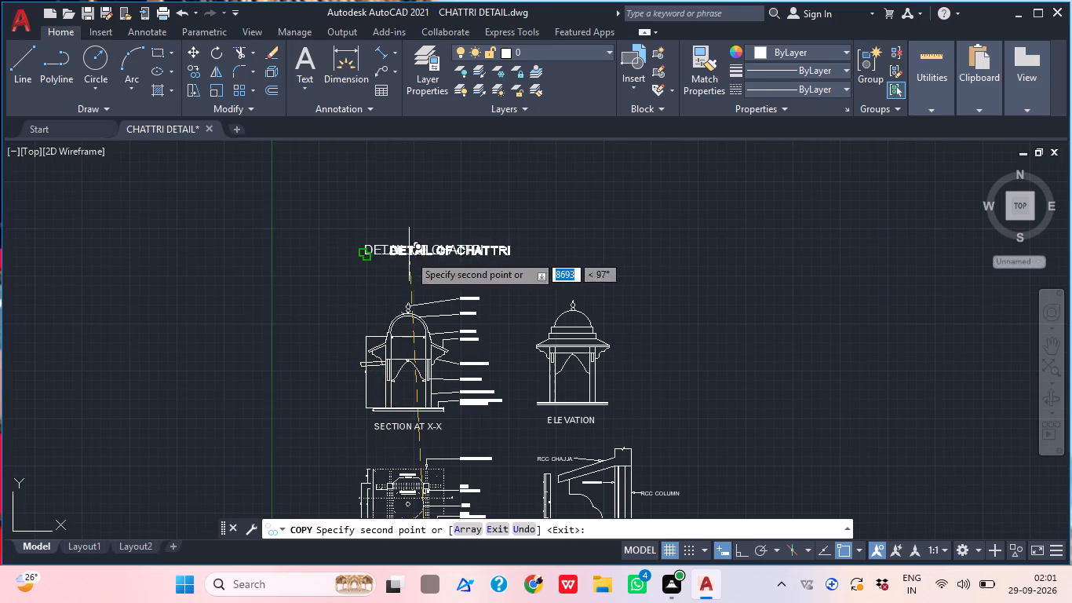
pyautogui.press('Escape')
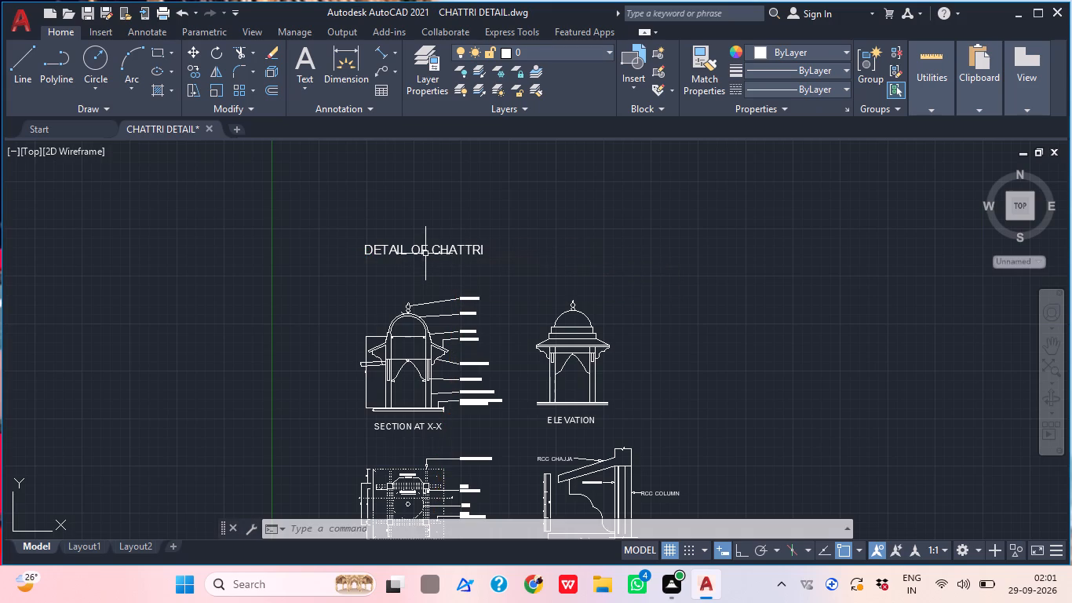
# Change the text of the copied title above the section to CHATTRI DETAIL.
pyautogui.doubleClick(425, 254)
pyautogui.doubleClick(413, 252)
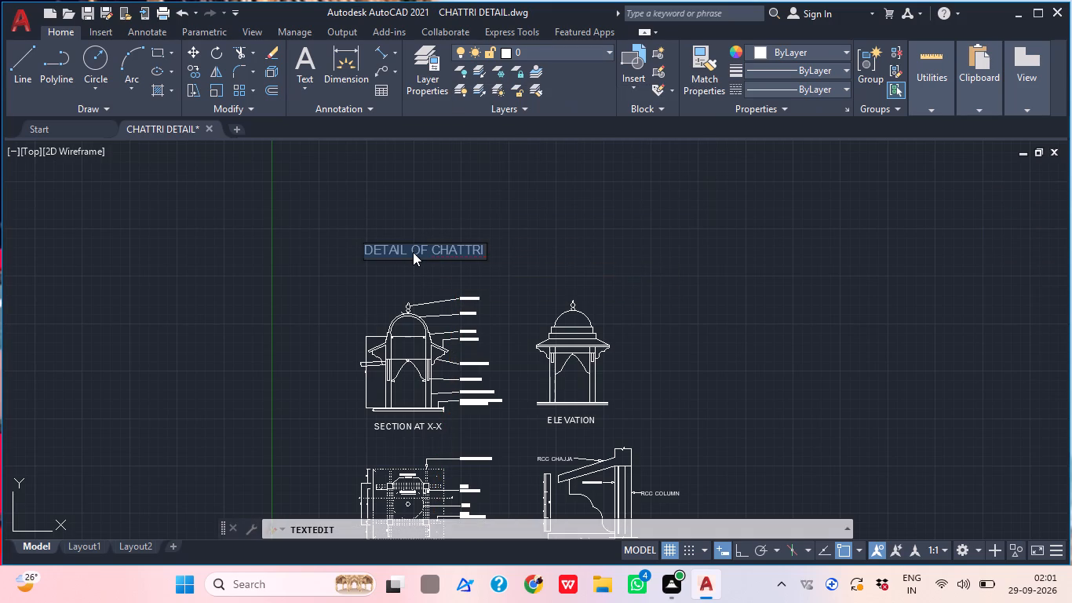
pyautogui.write('CH')
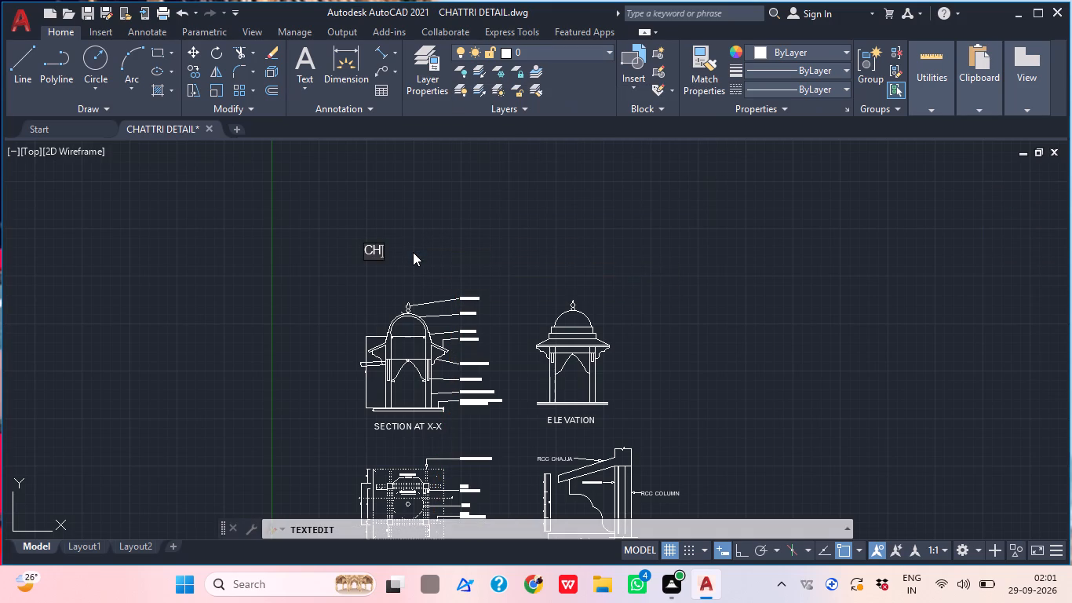
pyautogui.press('a')
pyautogui.press('BackSpace')
pyautogui.write('ATT')
pyautogui.write('RI DETAIL')
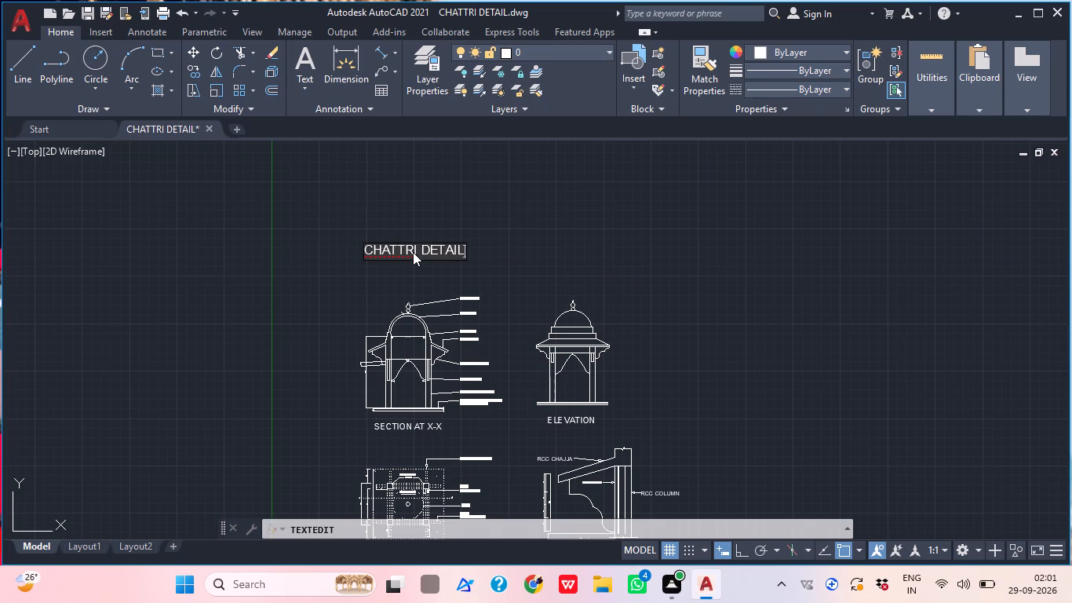
pyautogui.click(649, 226)
pyautogui.press('Escape')
# Scale up the CHATTRI DETAIL heading to about twice its size so it extends above the elevation.
pyautogui.click(492, 252)
pyautogui.click(326, 249)
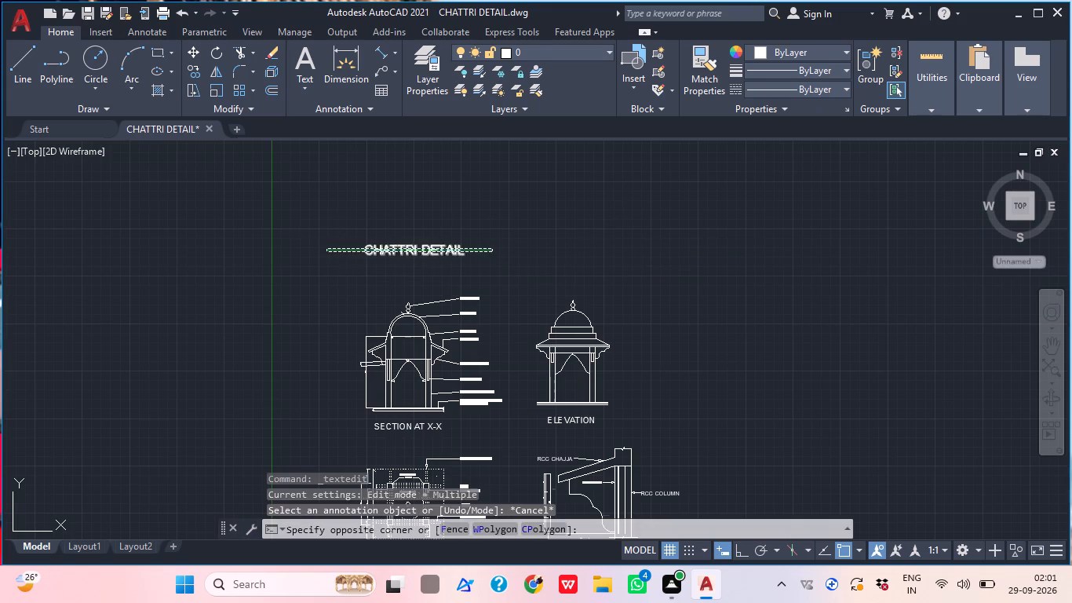
pyautogui.write('SC')
pyautogui.press('space')
pyautogui.click(413, 243)
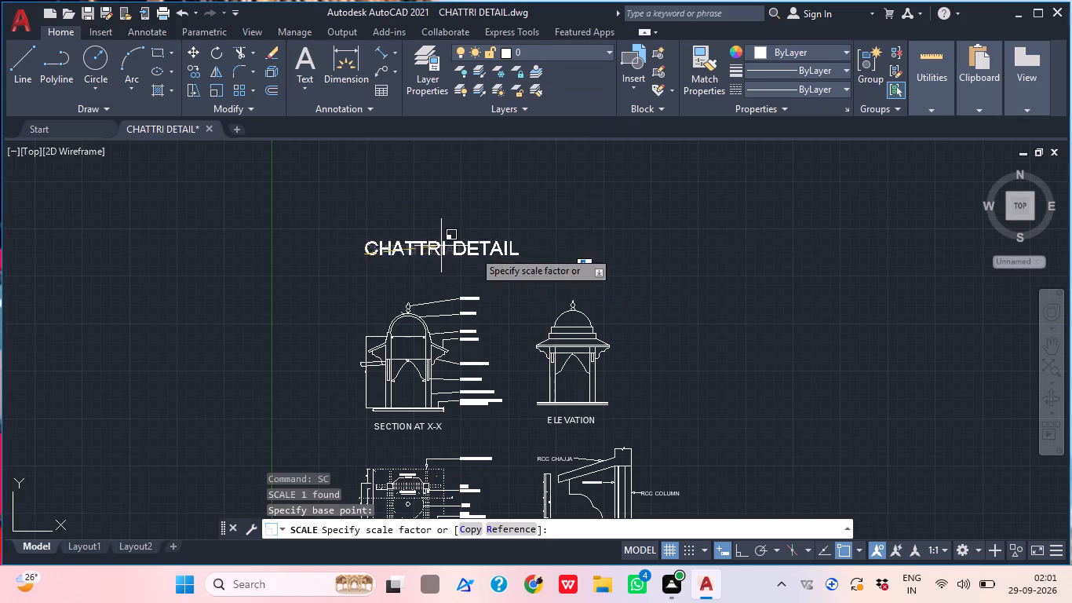
pyautogui.moveTo(457, 306); pyautogui.dragTo(466, 306)
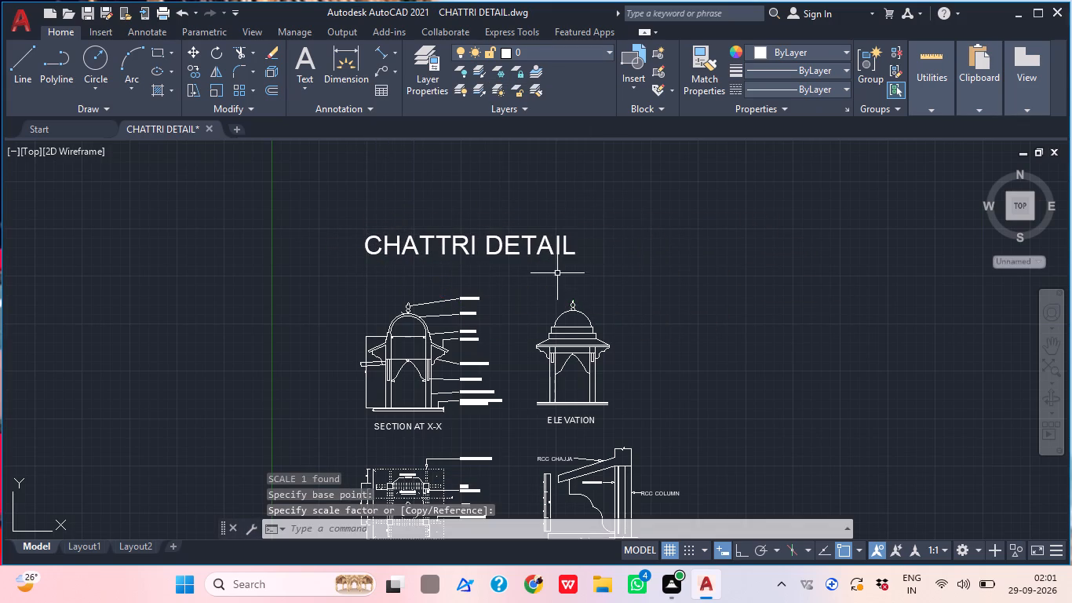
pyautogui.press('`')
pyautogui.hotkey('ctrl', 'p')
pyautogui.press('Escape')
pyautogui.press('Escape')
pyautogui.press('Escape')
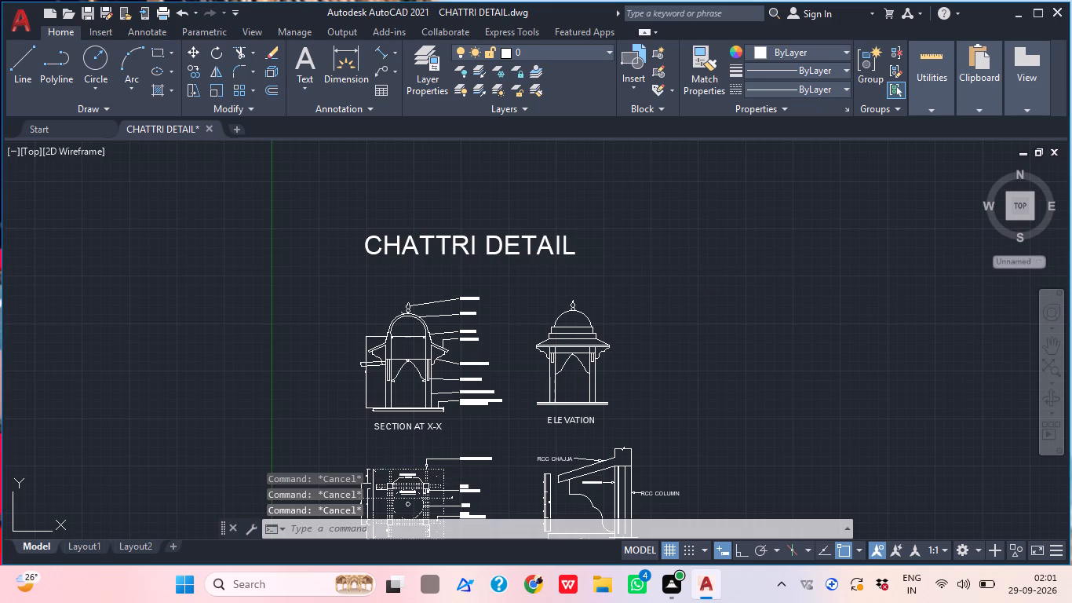
# Set up an ISO A4 plot with AutoCAD PDF (High Quality Print).pc3 and a window enclosing the CHATTRI DETAIL heading and all four drawings.
pyautogui.hotkey('ctrl', 'p')
pyautogui.click(465, 180)
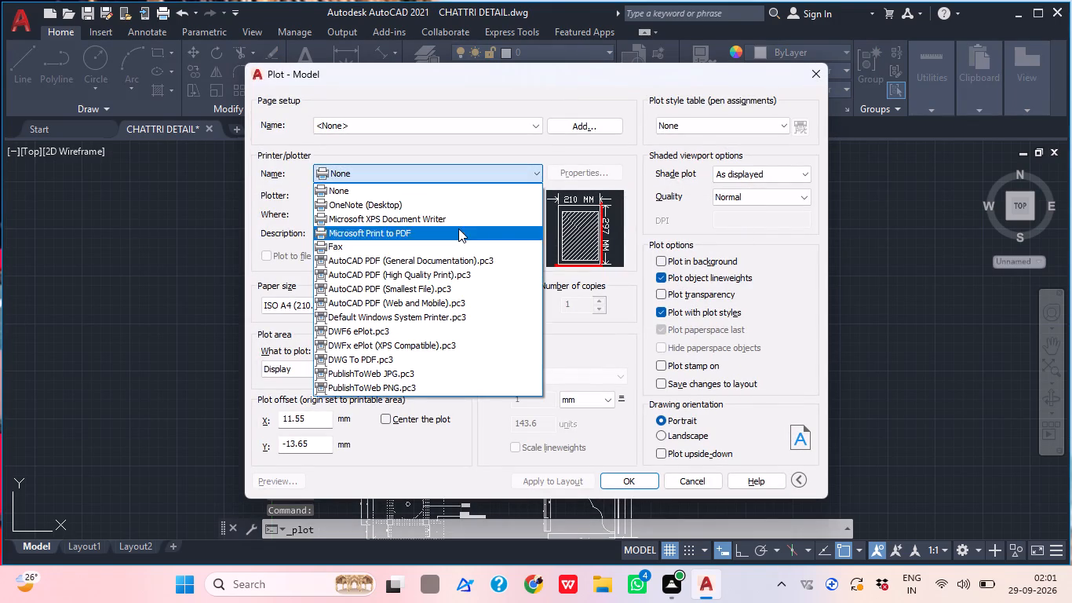
pyautogui.click(448, 280)
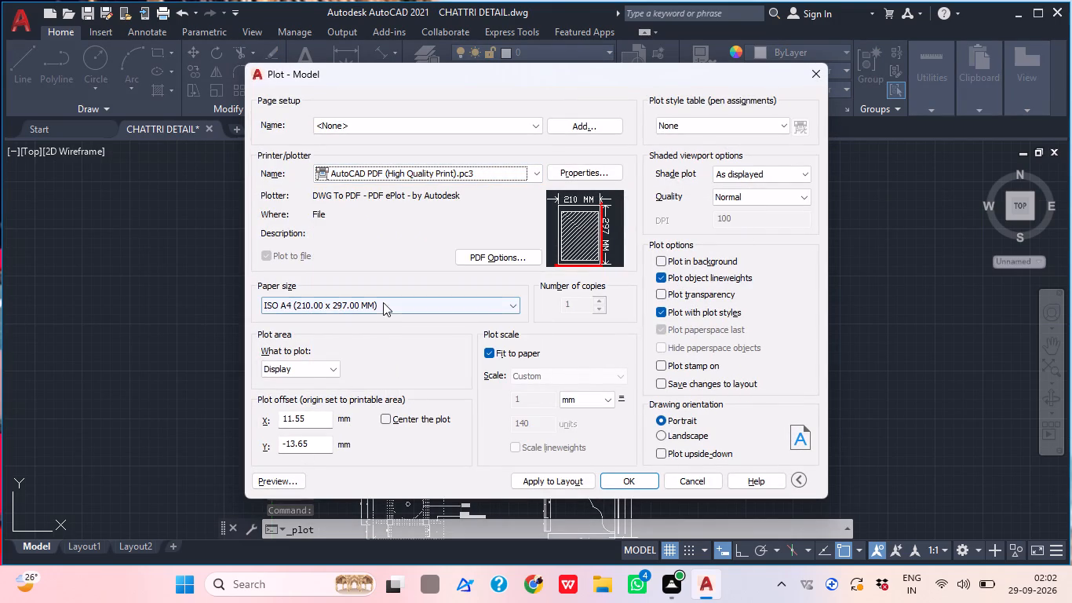
pyautogui.click(306, 379)
pyautogui.click(326, 365)
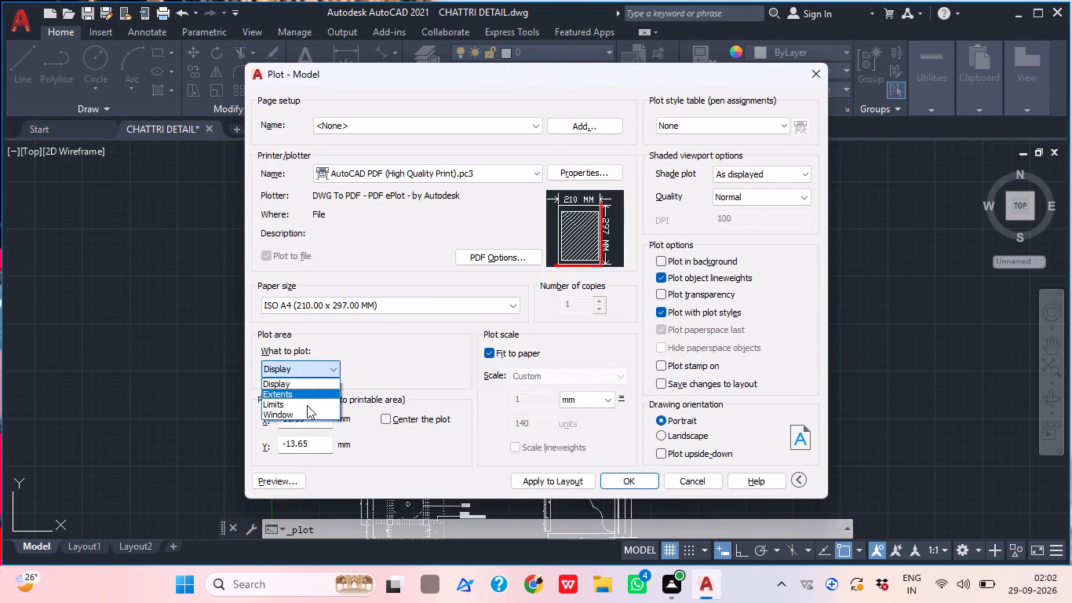
pyautogui.click(324, 418)
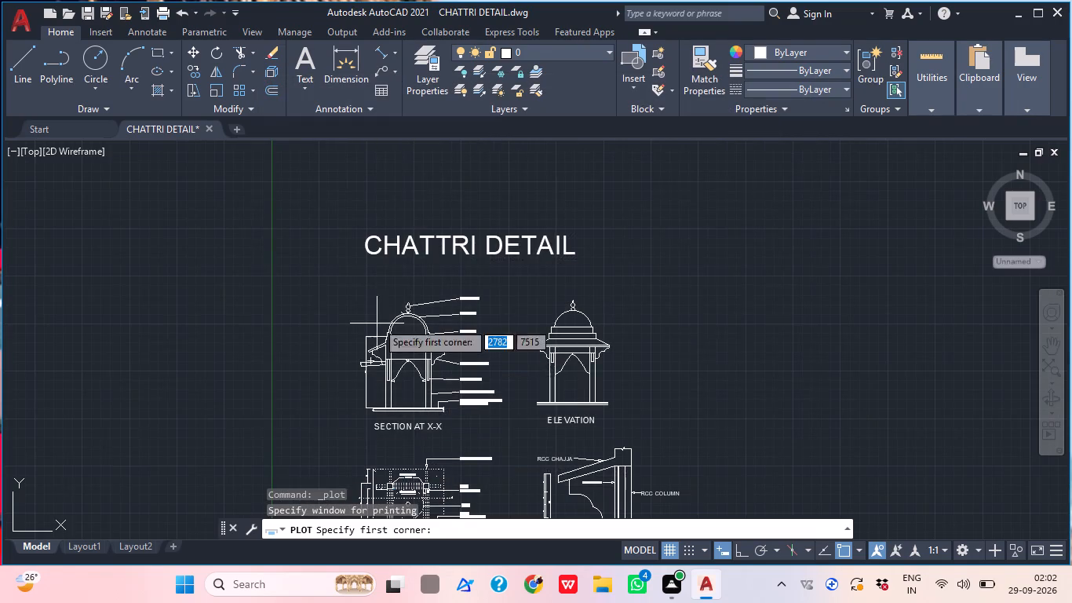
pyautogui.scroll(-1, 410, 285)
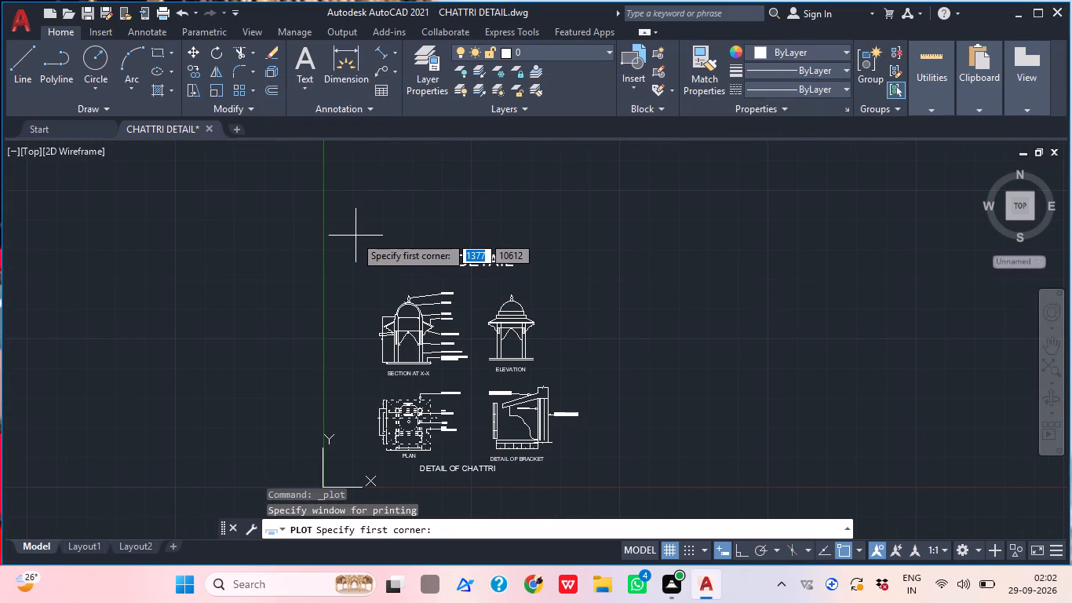
pyautogui.click(345, 237)
pyautogui.scroll(-3, 352, 313)
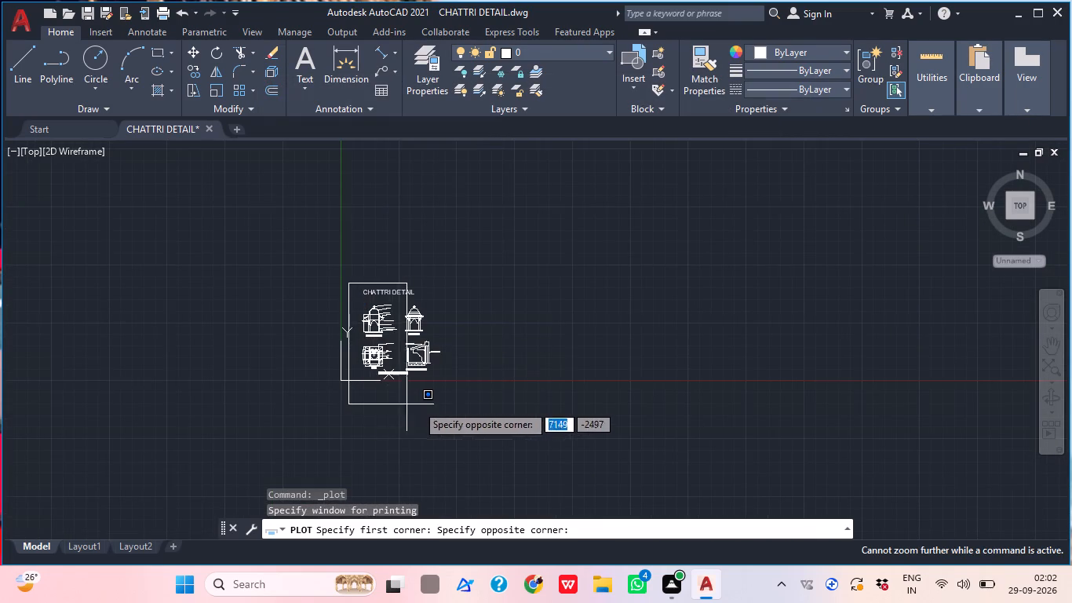
pyautogui.scroll(1, 419, 404)
pyautogui.click(463, 406)
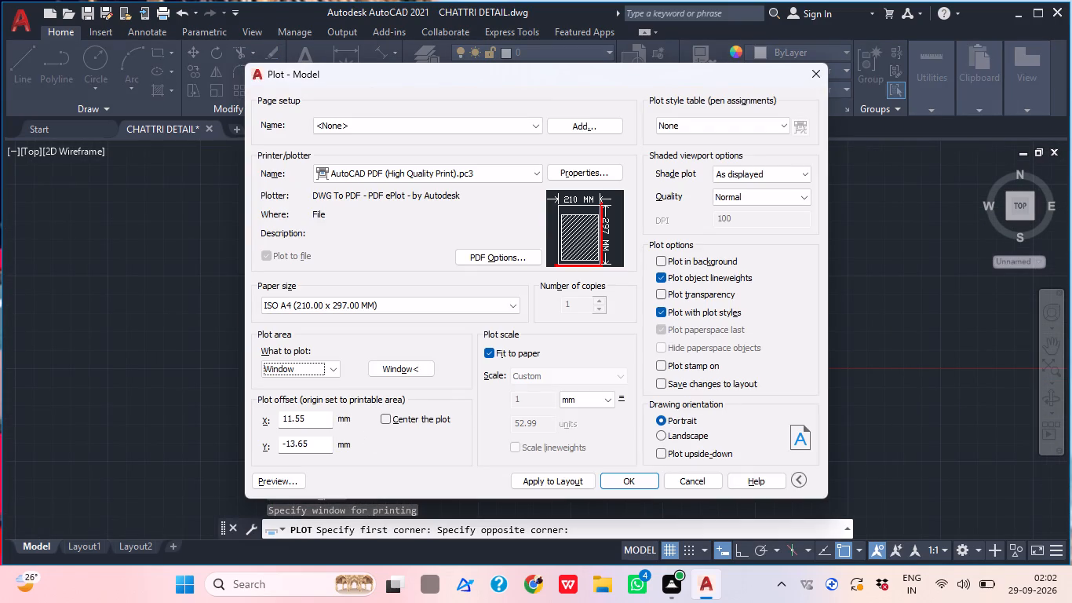
# Preview the windowed plot and save it as CHATTRI DETAIL-Model.pdf in the AUTO CADD folder.
pyautogui.click(285, 477)
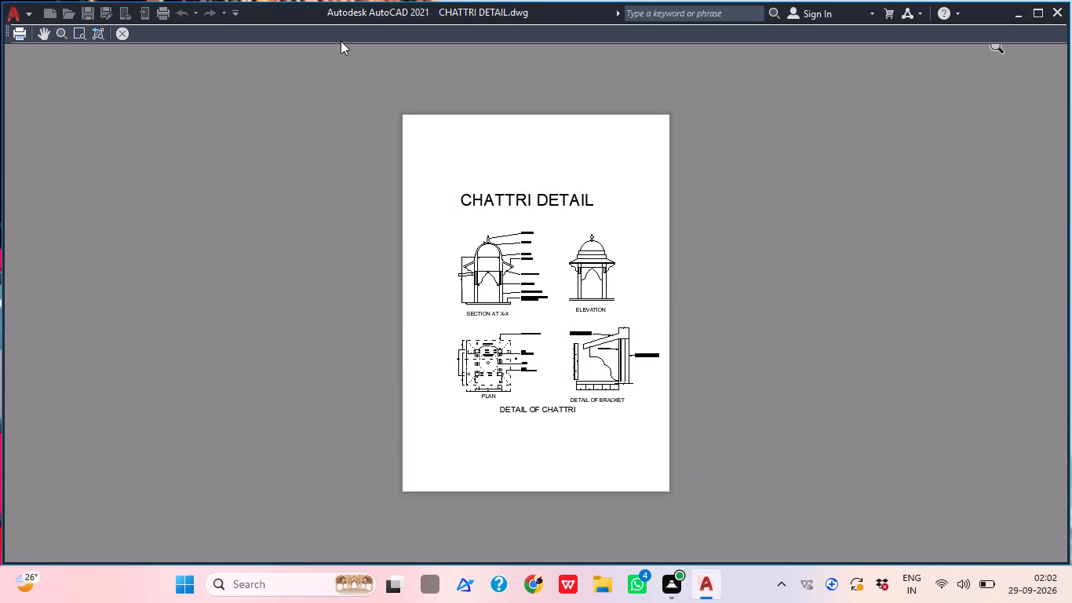
pyautogui.click(121, 31)
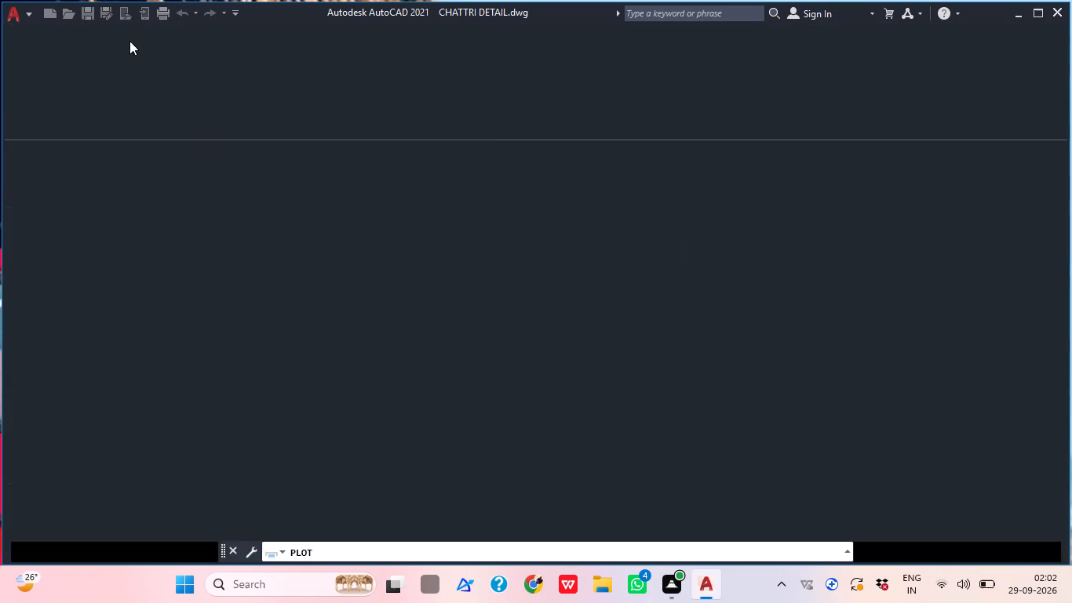
pyautogui.click(649, 478)
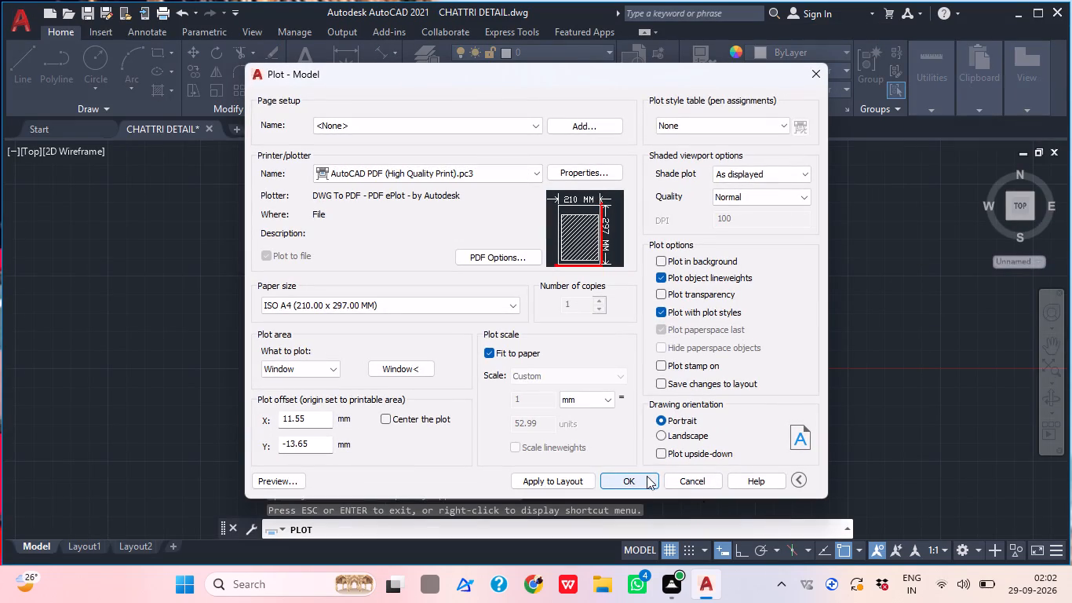
pyautogui.doubleClick(470, 159)
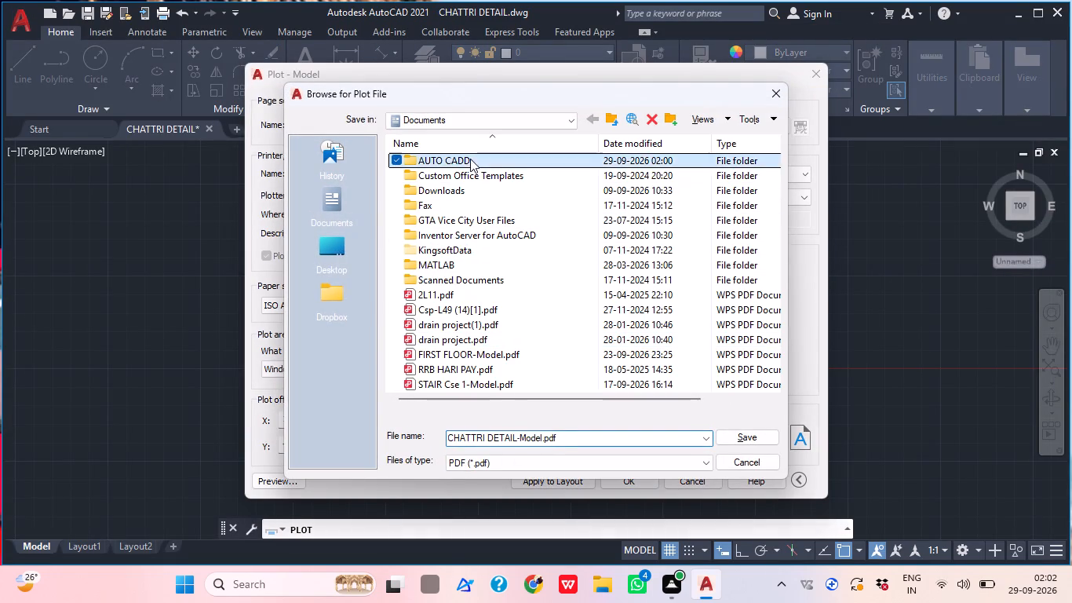
pyautogui.click(739, 437)
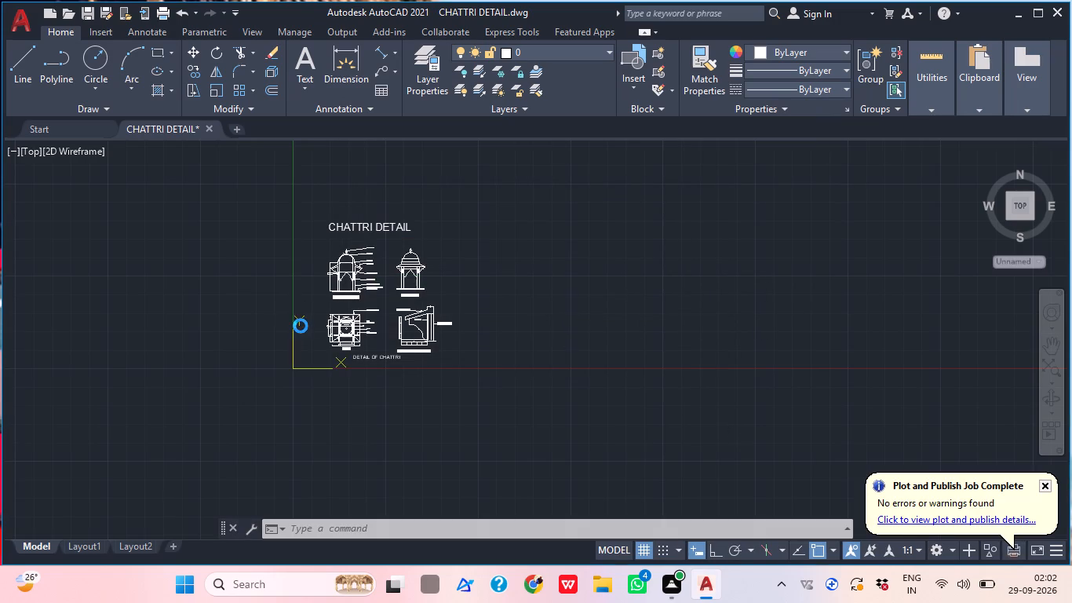
# Close the plotted PDF in WPS Office and save the CHATTRI DETAIL drawing in AutoCAD.
pyautogui.hotkey('ctrl', 's')
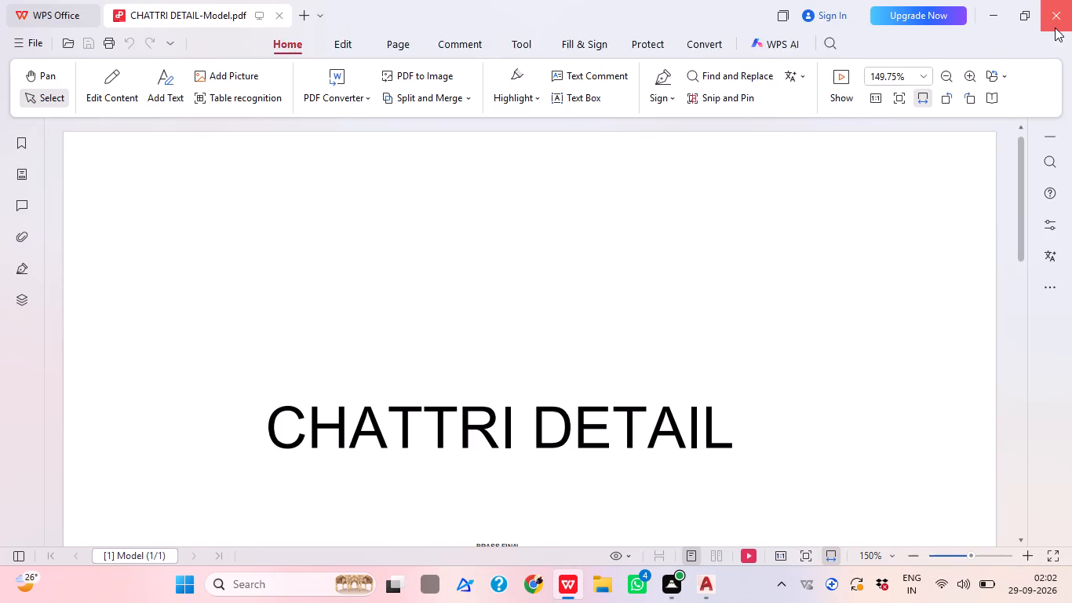
pyautogui.click(1055, 25)
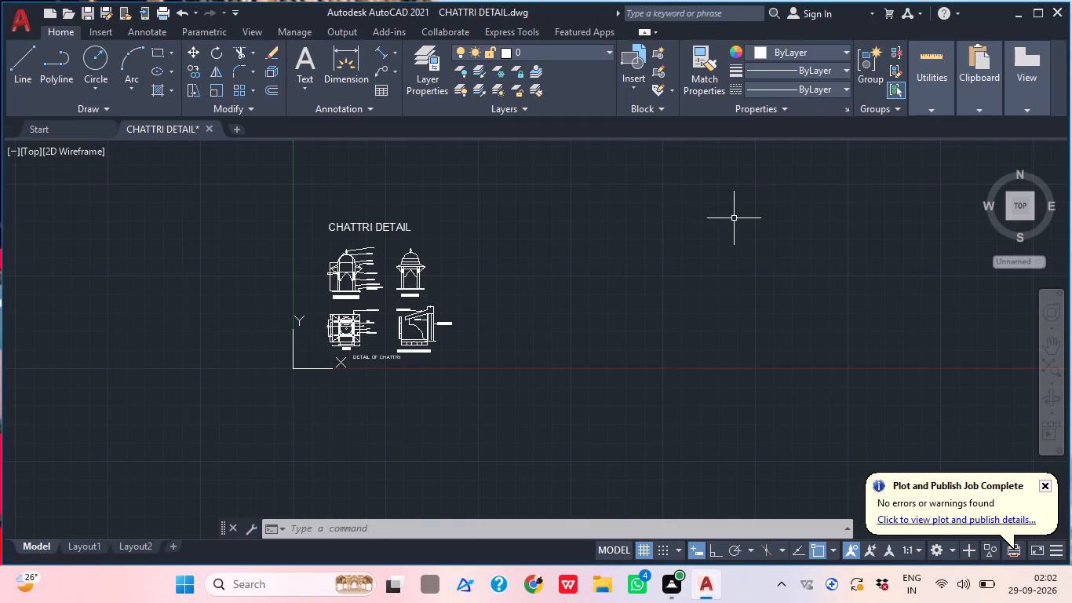
pyautogui.hotkey('ctrl', 's')
pyautogui.hotkey('ctrl', 's')
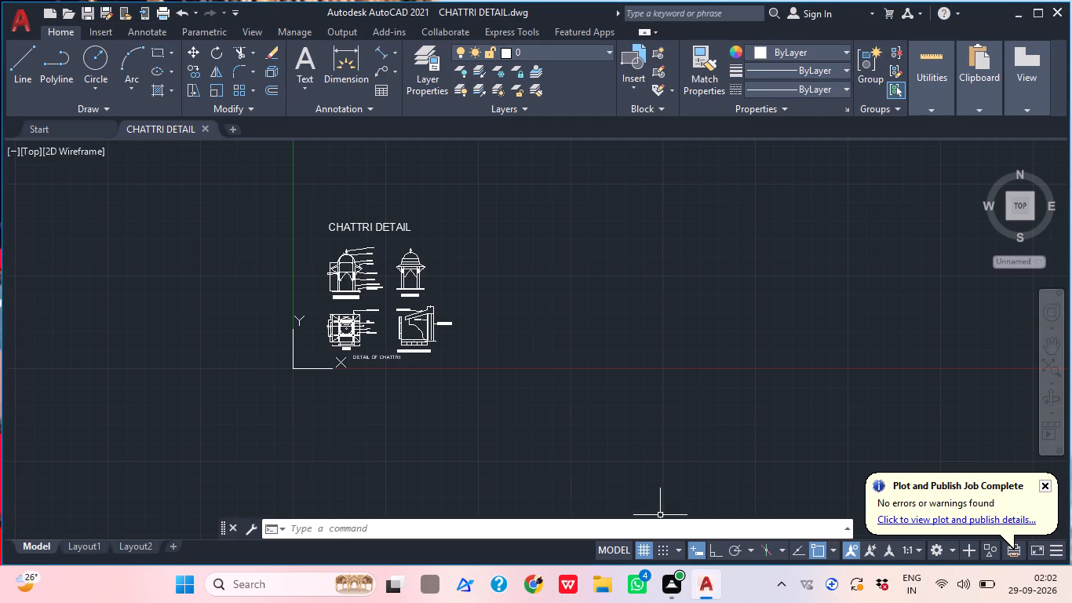
pyautogui.hotkey('ctrl', 's')
pyautogui.scroll(3, 439, 422)
pyautogui.hotkey('ctrl', 's')
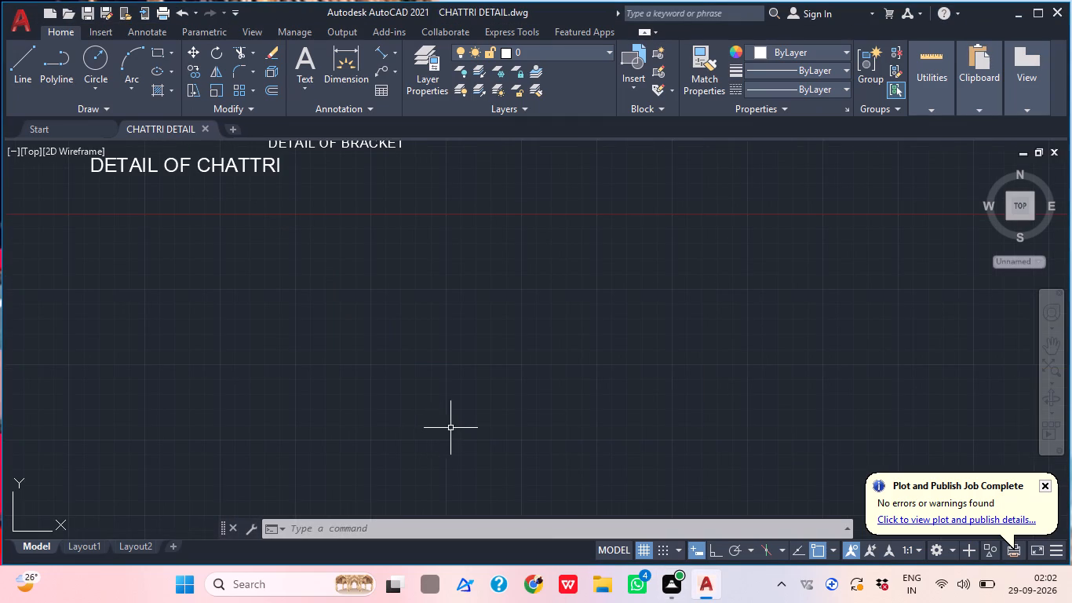
pyautogui.scroll(-2, 457, 428)
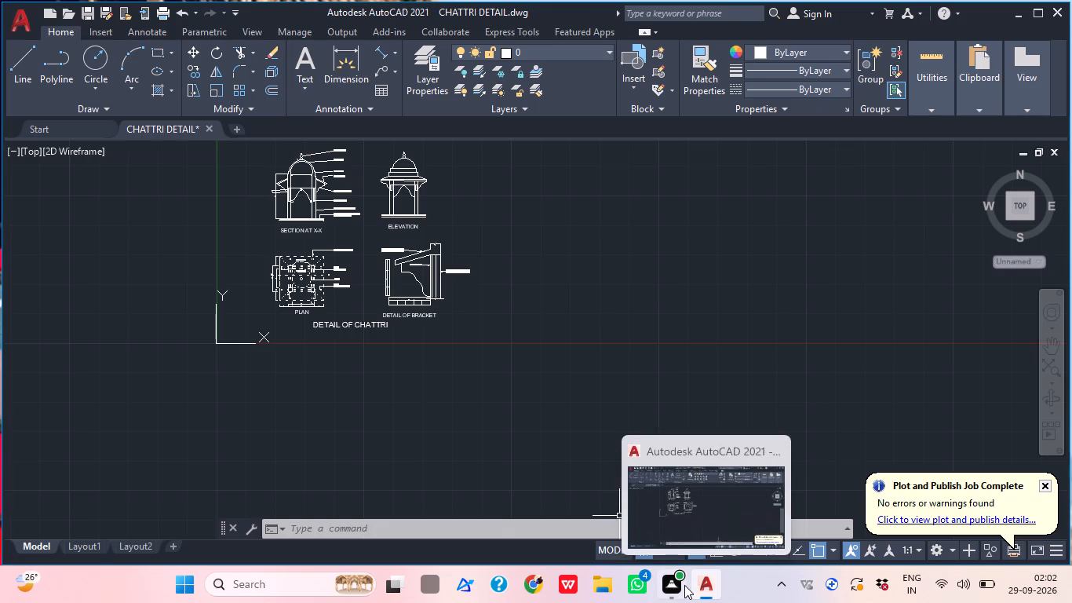